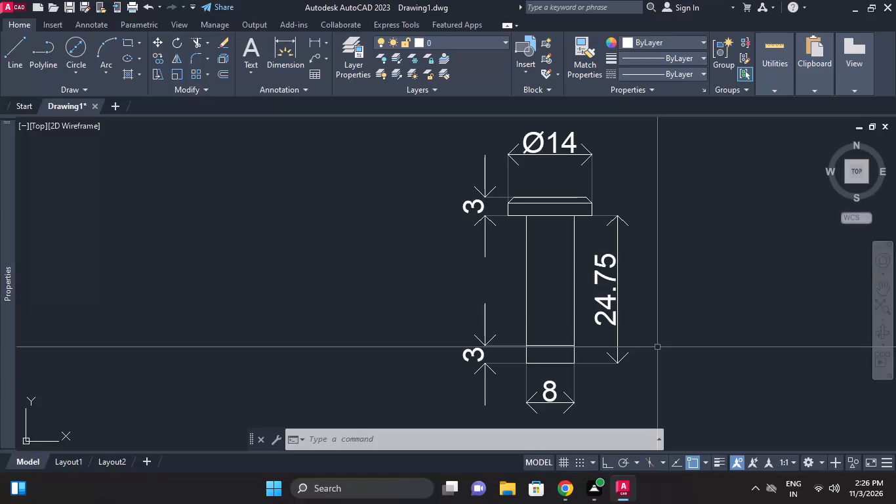
Add a diameter symbol in front of the shank's width dimension text so it reads Ø8.
{"action": "middle_click_drag", "start_coordinate": [657, 347], "coordinate": [659, 340]}
{"action": "left_click", "coordinate": [566, 377]}
{"action": "key", "text": "Escape"}
{"action": "double_click", "coordinate": [554, 379]}
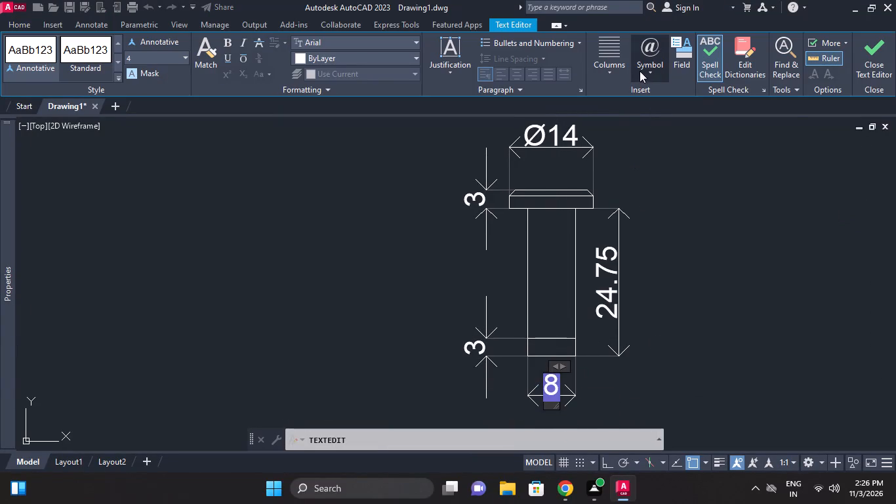
{"action": "left_click", "coordinate": [640, 71]}
{"action": "left_click", "coordinate": [675, 129]}
{"action": "left_click", "coordinate": [711, 220]}
{"action": "middle_click_drag", "start_coordinate": [690, 254], "coordinate": [695, 248]}
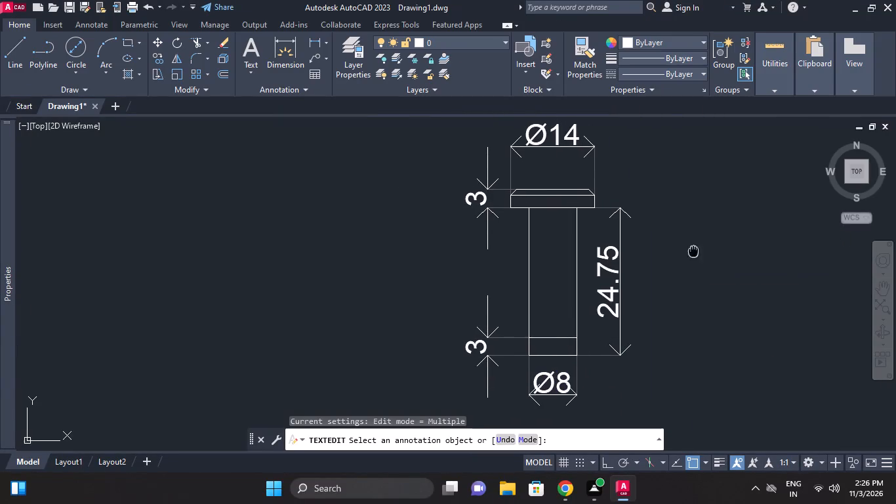
{"action": "middle_click_drag", "start_coordinate": [695, 248], "coordinate": [706, 232]}
{"action": "key", "text": "Escape"}
Add a horizontal linear dimension for the chamfer on the pin head's upper-right corner, placed just above the head.
{"action": "middle_click_drag", "start_coordinate": [680, 241], "coordinate": [678, 278]}
{"action": "type", "text": "ql"}
{"action": "key", "text": "space"}
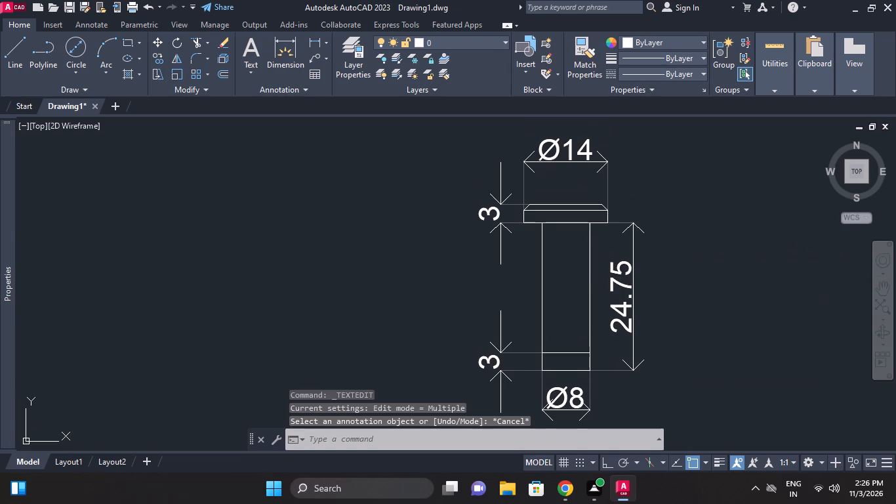
{"action": "scroll", "coordinate": [606, 216], "scroll_direction": "up", "scroll_amount": 1}
{"action": "key", "text": "Escape"}
{"action": "type", "text": "dli"}
{"action": "key", "text": "space"}
{"action": "left_click", "coordinate": [600, 202]}
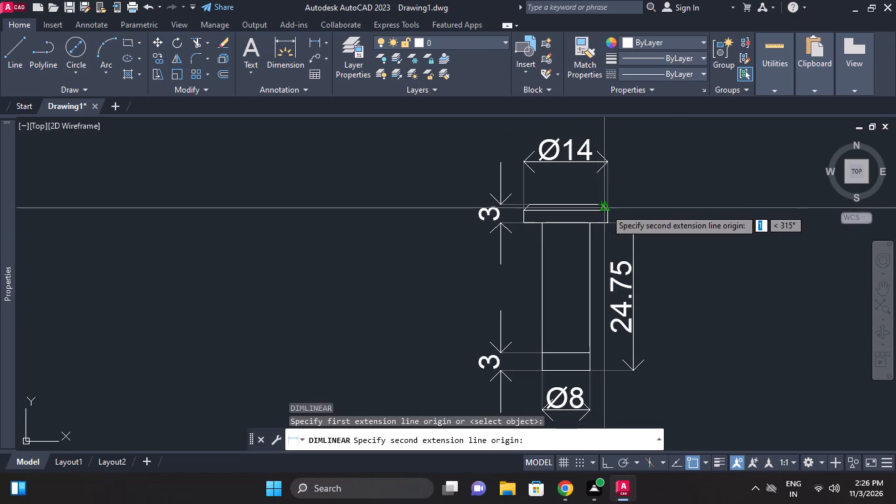
{"action": "left_click", "coordinate": [611, 213]}
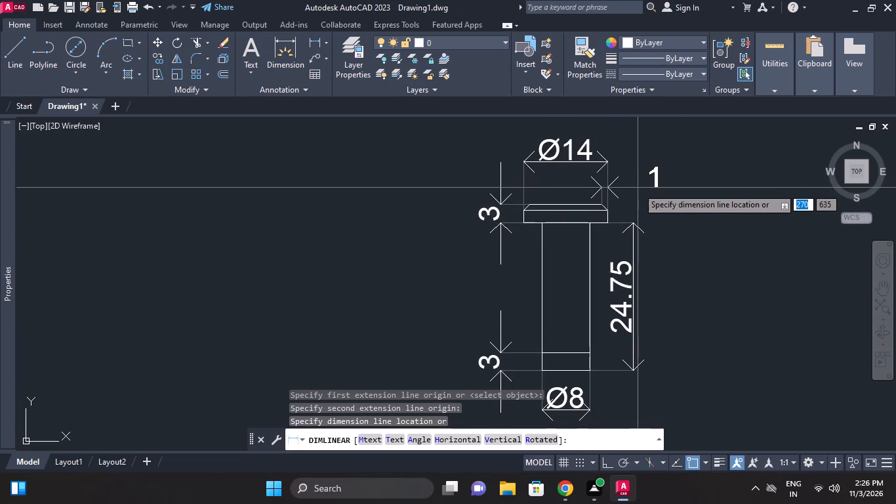
{"action": "left_click", "coordinate": [637, 188]}
{"action": "key", "text": "Escape"}
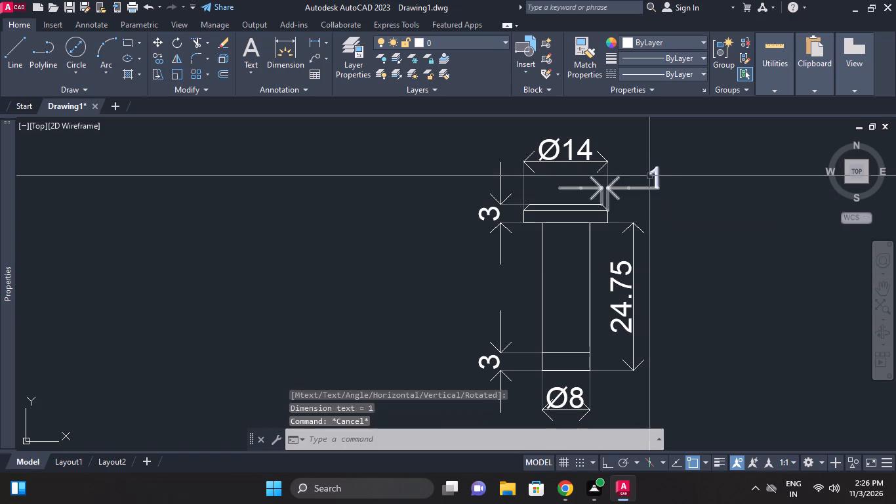
Edit the pin head's chamfer dimension text to read 1X45°.
{"action": "double_click", "coordinate": [660, 174]}
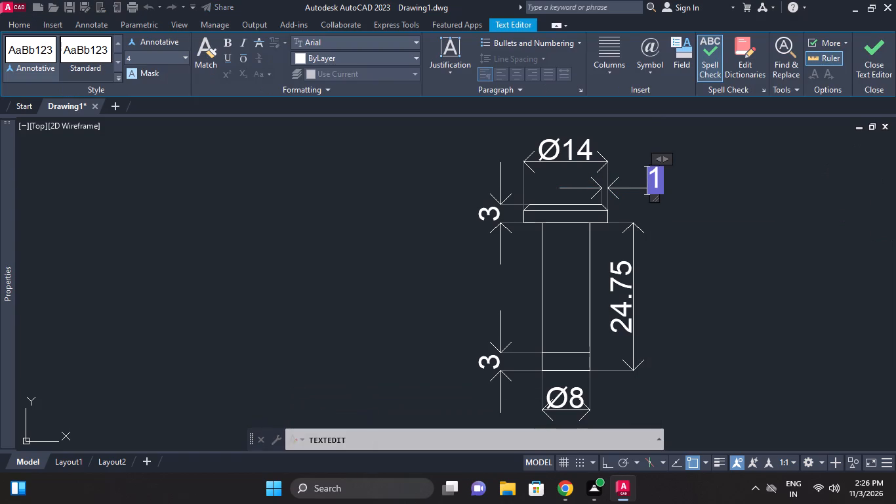
{"action": "key", "text": "Right"}
{"action": "type", "text": "x45"}
{"action": "left_click", "coordinate": [659, 60]}
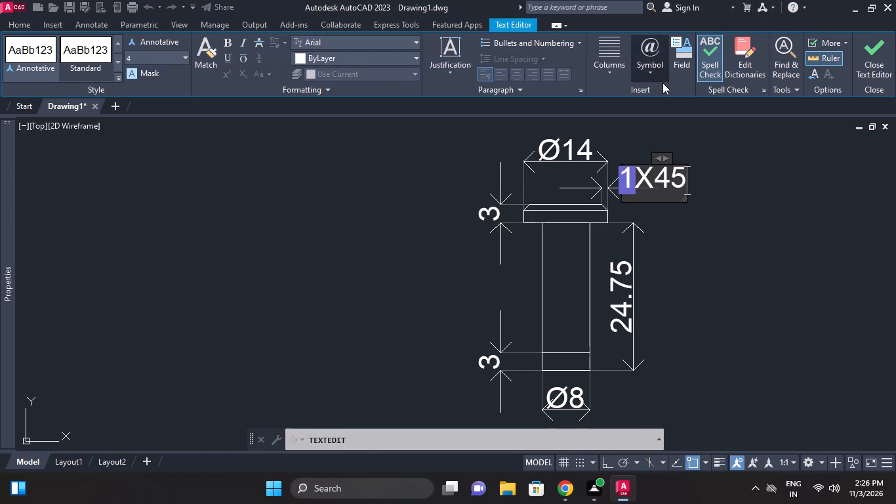
{"action": "left_click", "coordinate": [662, 121]}
{"action": "left_click", "coordinate": [652, 61]}
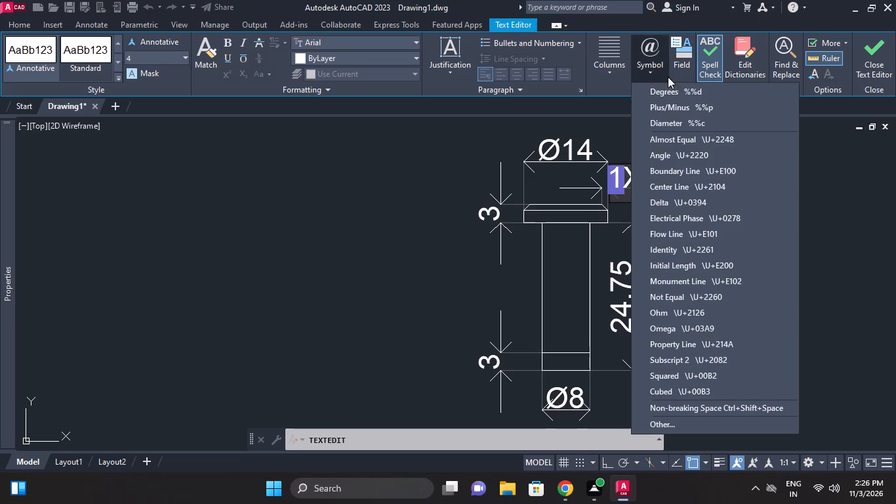
{"action": "left_click", "coordinate": [676, 94]}
{"action": "left_click", "coordinate": [696, 179]}
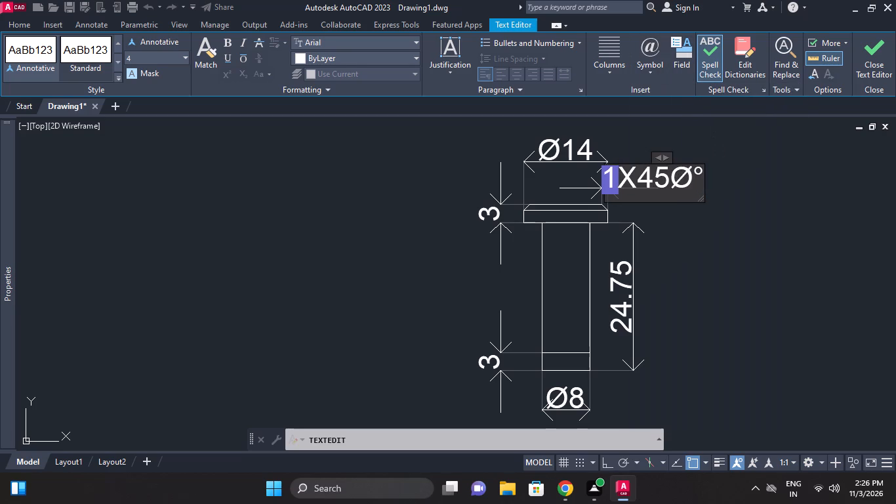
{"action": "key", "text": "BackSpace"}
{"action": "left_click", "coordinate": [748, 207]}
{"action": "key", "text": "Escape"}
Move the pin view with all its dimensions about 23 mm horizontally toward the bracket views.
{"action": "middle_click", "coordinate": [718, 217]}
{"action": "scroll", "coordinate": [718, 217], "scroll_direction": "down", "scroll_amount": 1}
{"action": "middle_click_drag", "start_coordinate": [716, 232], "coordinate": [718, 224]}
{"action": "scroll", "coordinate": [718, 224], "scroll_direction": "down", "scroll_amount": 1}
{"action": "left_click", "coordinate": [612, 169]}
{"action": "left_click", "coordinate": [789, 345]}
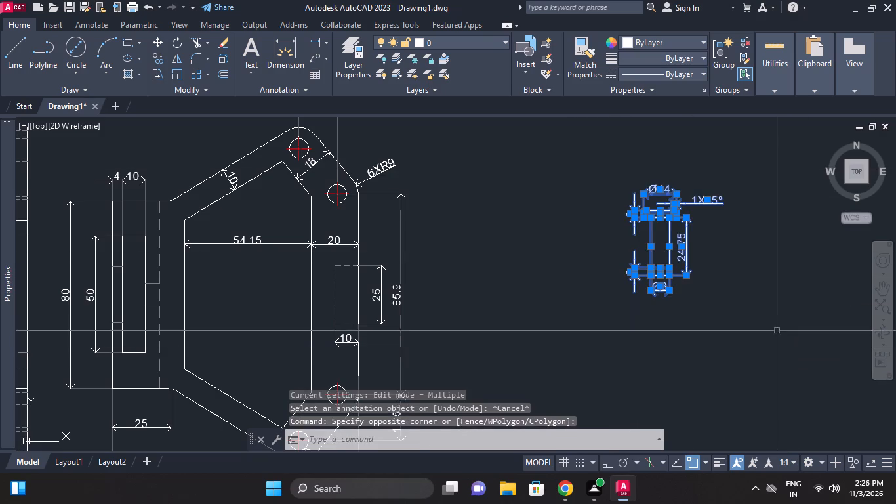
{"action": "middle_click_drag", "start_coordinate": [775, 319], "coordinate": [779, 291]}
{"action": "type", "text": "m"}
{"action": "key", "text": "space"}
{"action": "left_click", "coordinate": [727, 261]}
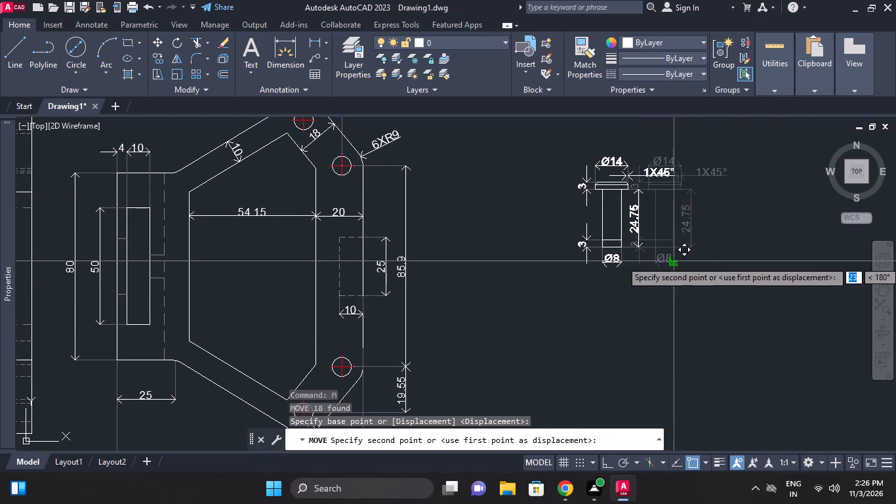
{"action": "left_click", "coordinate": [673, 261]}
Copy the circled part number 01 and place the copy just below the pin's Ø8 dimension.
{"action": "middle_click_drag", "start_coordinate": [517, 245], "coordinate": [541, 232]}
{"action": "scroll", "coordinate": [517, 245], "scroll_direction": "down", "scroll_amount": 2}
{"action": "middle_click_drag", "start_coordinate": [451, 244], "coordinate": [466, 253]}
{"action": "middle_click_drag", "start_coordinate": [432, 289], "coordinate": [466, 241]}
{"action": "scroll", "coordinate": [371, 295], "scroll_direction": "up", "scroll_amount": 2}
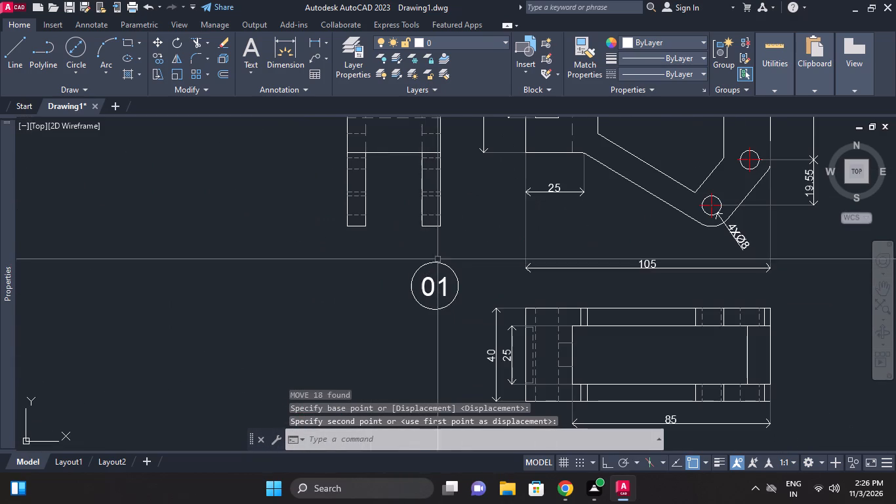
{"action": "left_click", "coordinate": [460, 256]}
{"action": "left_click", "coordinate": [436, 297]}
{"action": "right_click", "coordinate": [436, 297]}
{"action": "left_click", "coordinate": [470, 261]}
{"action": "left_click", "coordinate": [403, 295]}
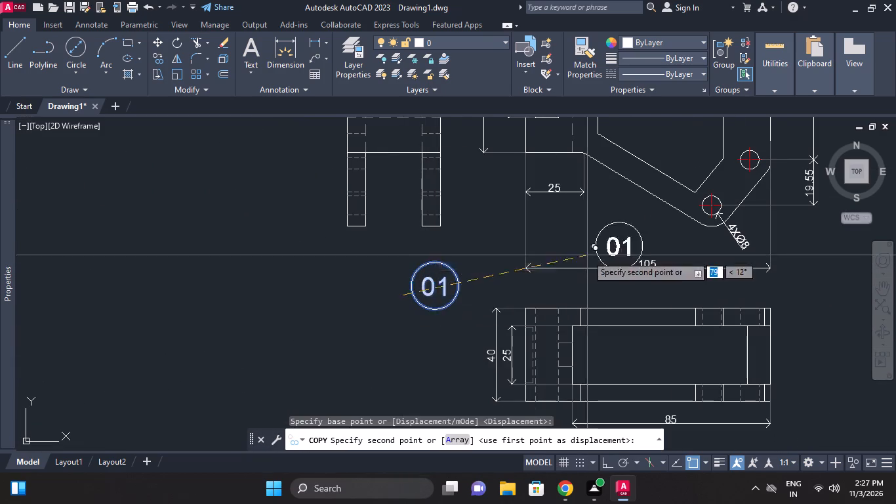
{"action": "middle_click_drag", "start_coordinate": [587, 259], "coordinate": [469, 316]}
{"action": "scroll", "coordinate": [640, 265], "scroll_direction": "down", "scroll_amount": 2}
{"action": "middle_click_drag", "start_coordinate": [636, 268], "coordinate": [453, 287]}
{"action": "scroll", "coordinate": [560, 254], "scroll_direction": "up", "scroll_amount": 2}
{"action": "middle_click_drag", "start_coordinate": [530, 242], "coordinate": [529, 277]}
{"action": "left_click", "coordinate": [528, 264]}
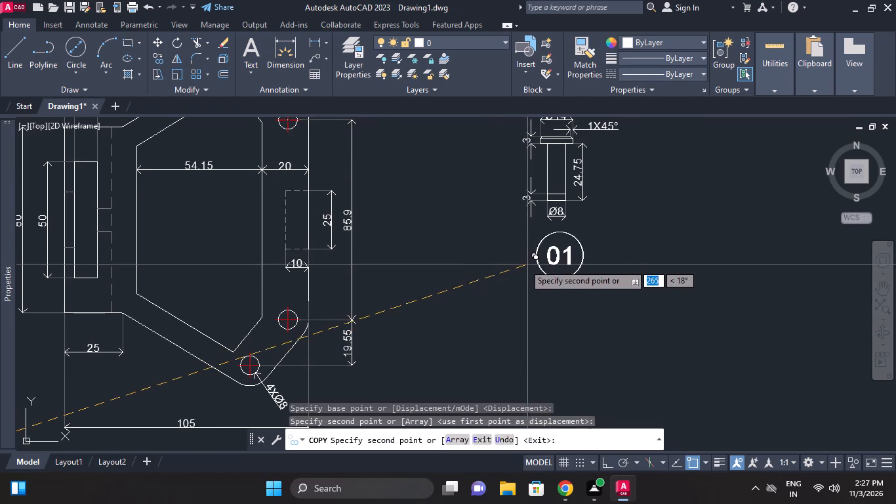
{"action": "key", "text": "Escape"}
Change the number in the copied circle below the pin to 10.
{"action": "double_click", "coordinate": [567, 253]}
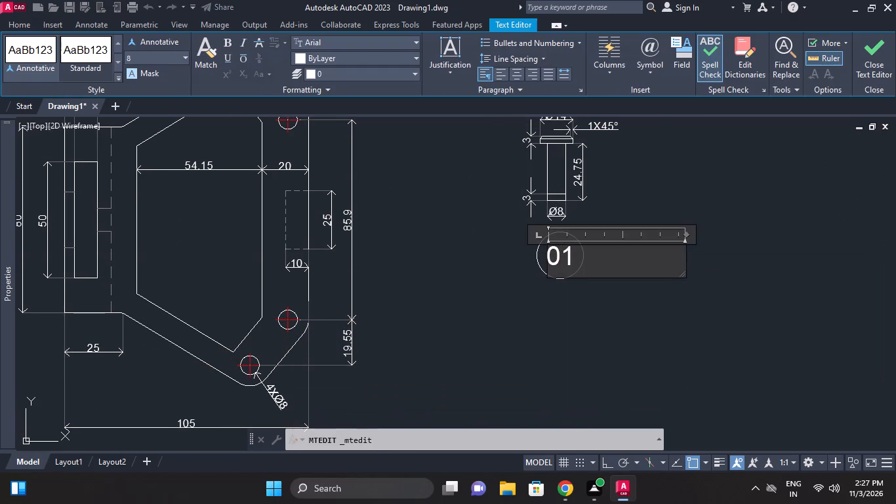
{"action": "left_click", "coordinate": [575, 252]}
{"action": "key", "text": "BackSpace"}
{"action": "key", "text": "BackSpace"}
{"action": "type", "text": "10"}
{"action": "left_click", "coordinate": [731, 278]}
Move the dimensioned pin view together with its circled number 10 closer to the bracket's front view.
{"action": "scroll", "coordinate": [628, 248], "scroll_direction": "down", "scroll_amount": 1}
{"action": "middle_click_drag", "start_coordinate": [630, 249], "coordinate": [639, 274]}
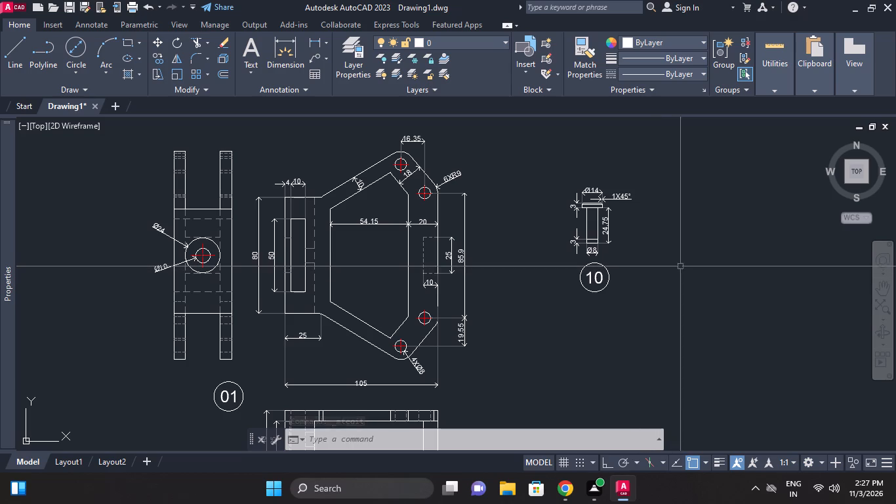
{"action": "left_click", "coordinate": [535, 144]}
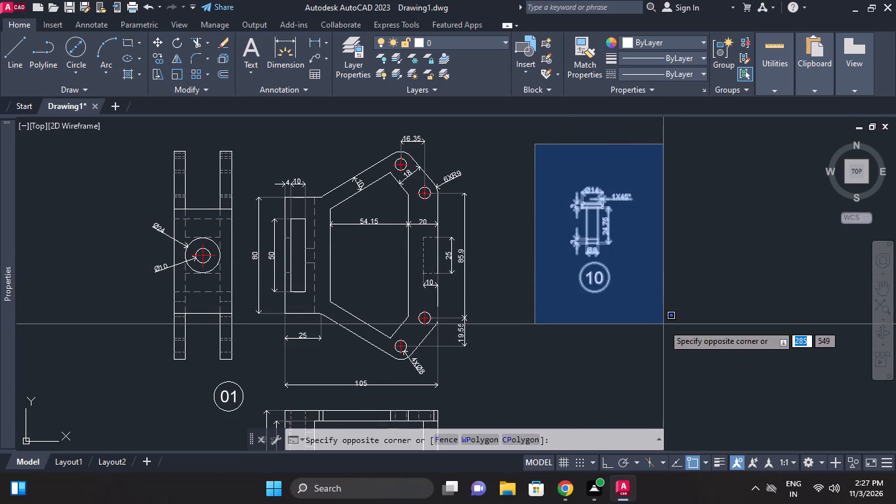
{"action": "left_click", "coordinate": [663, 324]}
{"action": "key", "text": "m"}
{"action": "key", "text": "space"}
{"action": "left_click", "coordinate": [669, 311]}
{"action": "left_click", "coordinate": [617, 311]}
{"action": "scroll", "coordinate": [631, 271], "scroll_direction": "down", "scroll_amount": 4}
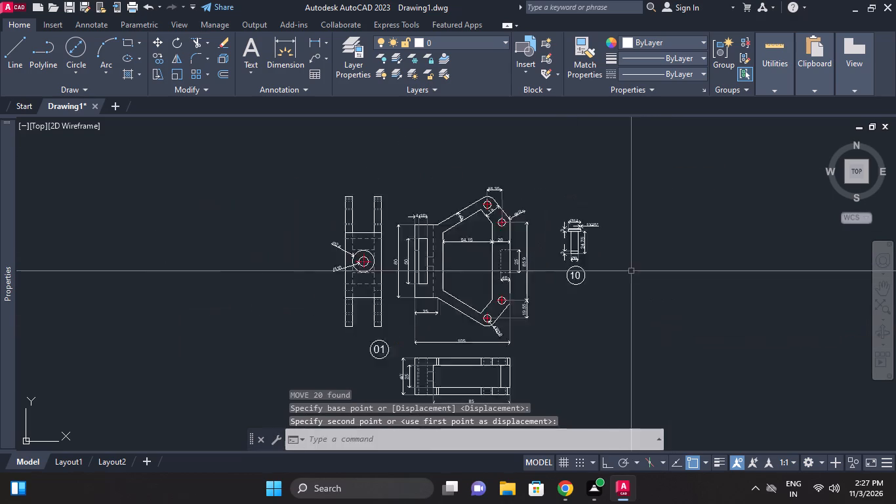
{"action": "key", "text": "Escape"}
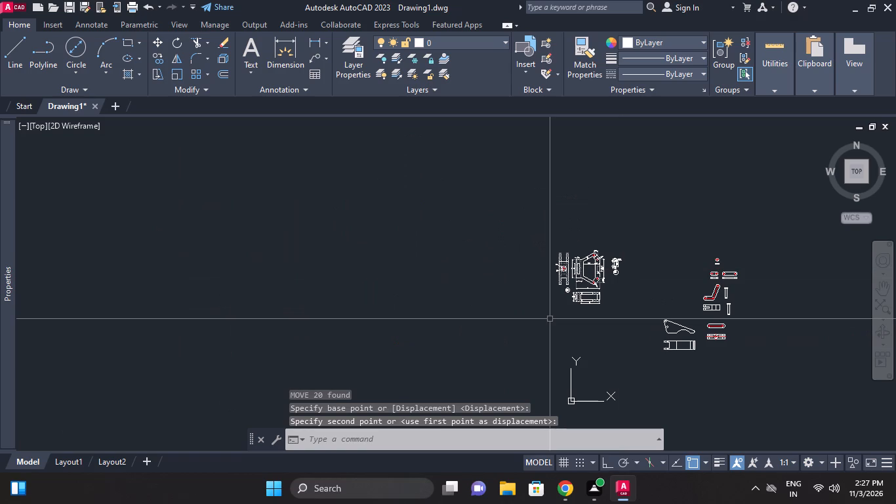
Move both views of the hex nut from the undimensioned parts to the open space just right of pin 10.
{"action": "scroll", "coordinate": [554, 277], "scroll_direction": "up", "scroll_amount": 2}
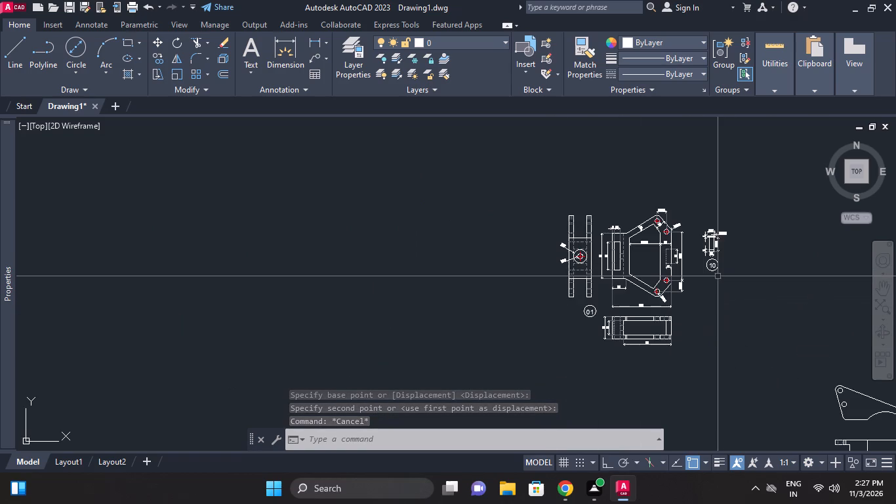
{"action": "middle_click_drag", "start_coordinate": [720, 279], "coordinate": [672, 280]}
{"action": "scroll", "coordinate": [676, 280], "scroll_direction": "up", "scroll_amount": 1}
{"action": "middle_click_drag", "start_coordinate": [750, 291], "coordinate": [641, 293]}
{"action": "scroll", "coordinate": [653, 220], "scroll_direction": "down", "scroll_amount": 2}
{"action": "middle_click_drag", "start_coordinate": [653, 220], "coordinate": [563, 230]}
{"action": "scroll", "coordinate": [711, 256], "scroll_direction": "up", "scroll_amount": 2}
{"action": "scroll", "coordinate": [647, 190], "scroll_direction": "up", "scroll_amount": 1}
{"action": "left_click", "coordinate": [646, 143]}
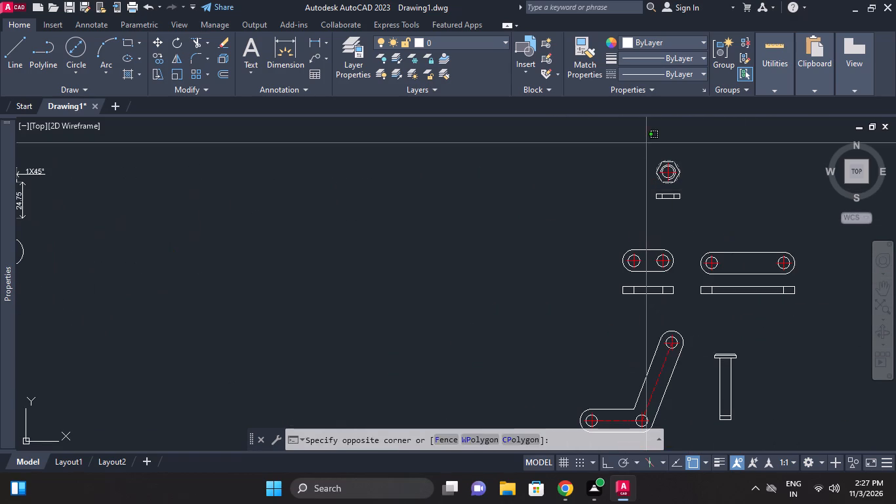
{"action": "left_click", "coordinate": [702, 210]}
{"action": "right_click", "coordinate": [701, 202]}
{"action": "left_click", "coordinate": [744, 246]}
{"action": "left_click", "coordinate": [670, 220]}
{"action": "middle_click_drag", "start_coordinate": [401, 222], "coordinate": [808, 275]}
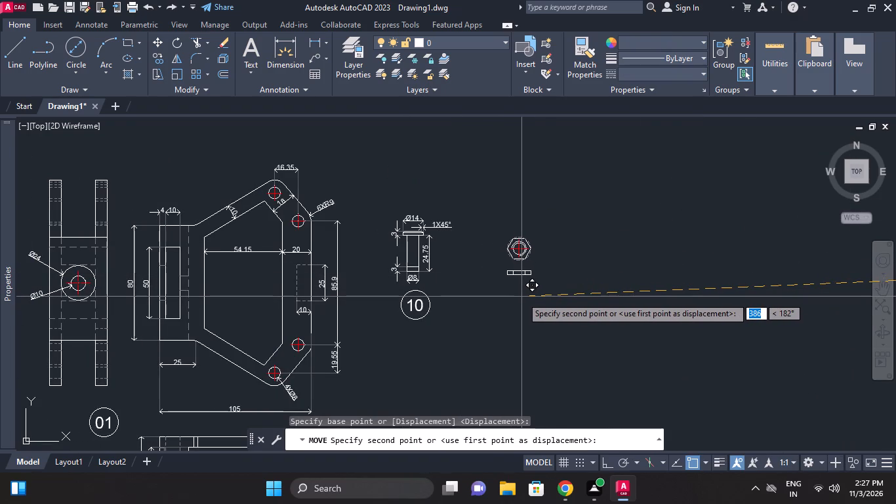
{"action": "left_click", "coordinate": [521, 297]}
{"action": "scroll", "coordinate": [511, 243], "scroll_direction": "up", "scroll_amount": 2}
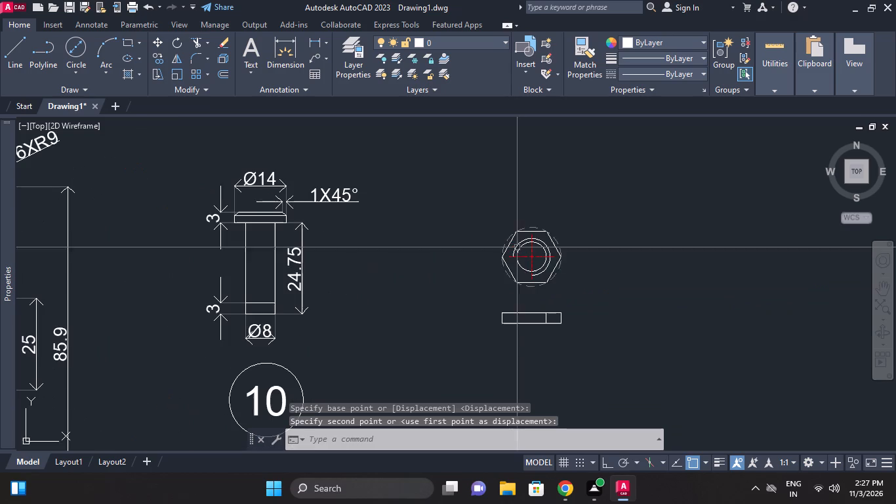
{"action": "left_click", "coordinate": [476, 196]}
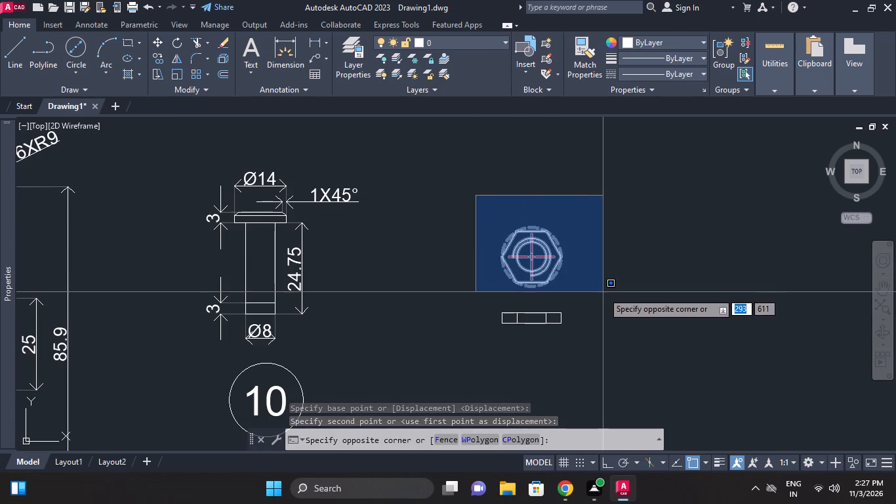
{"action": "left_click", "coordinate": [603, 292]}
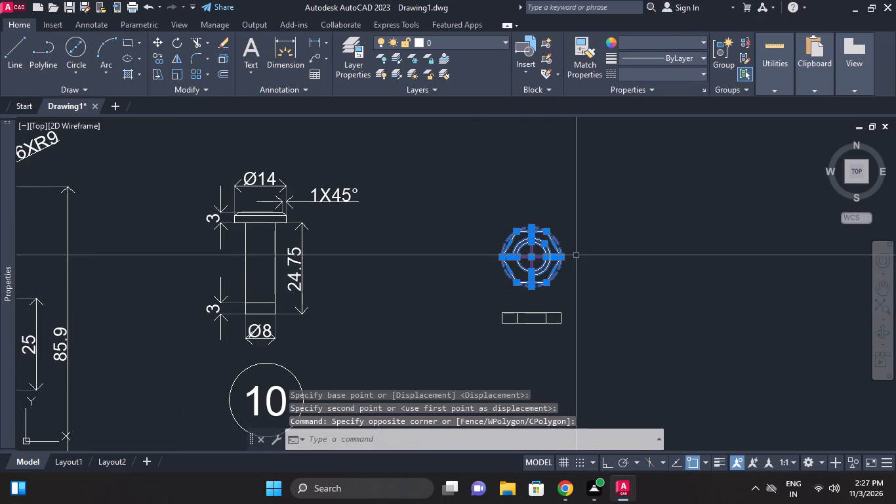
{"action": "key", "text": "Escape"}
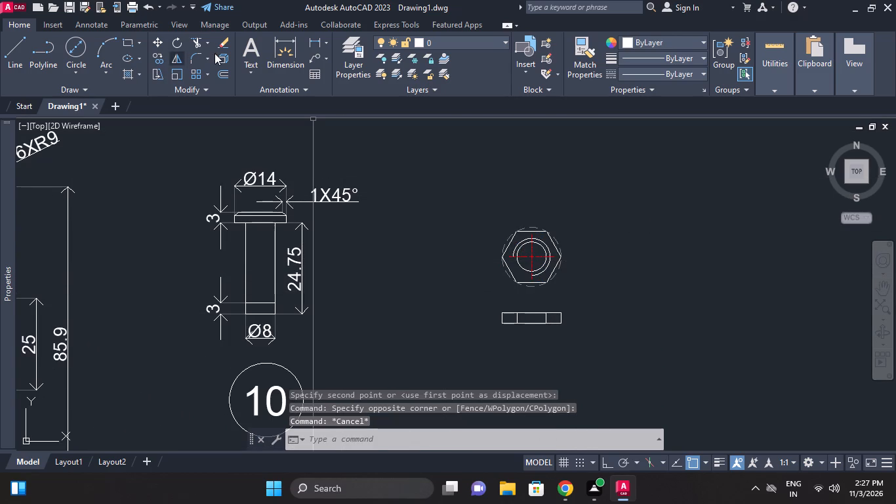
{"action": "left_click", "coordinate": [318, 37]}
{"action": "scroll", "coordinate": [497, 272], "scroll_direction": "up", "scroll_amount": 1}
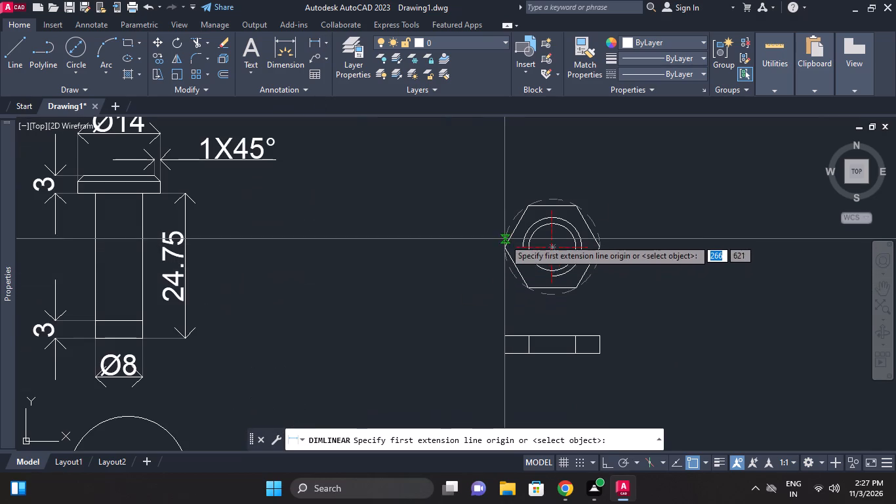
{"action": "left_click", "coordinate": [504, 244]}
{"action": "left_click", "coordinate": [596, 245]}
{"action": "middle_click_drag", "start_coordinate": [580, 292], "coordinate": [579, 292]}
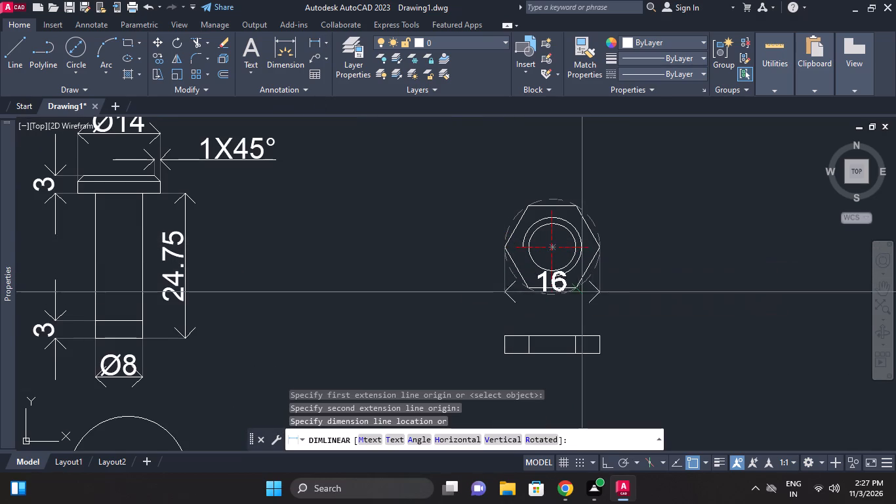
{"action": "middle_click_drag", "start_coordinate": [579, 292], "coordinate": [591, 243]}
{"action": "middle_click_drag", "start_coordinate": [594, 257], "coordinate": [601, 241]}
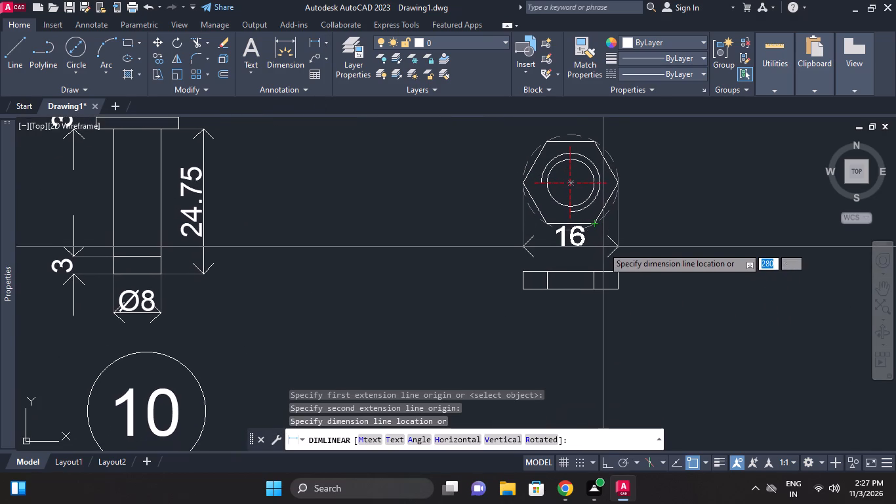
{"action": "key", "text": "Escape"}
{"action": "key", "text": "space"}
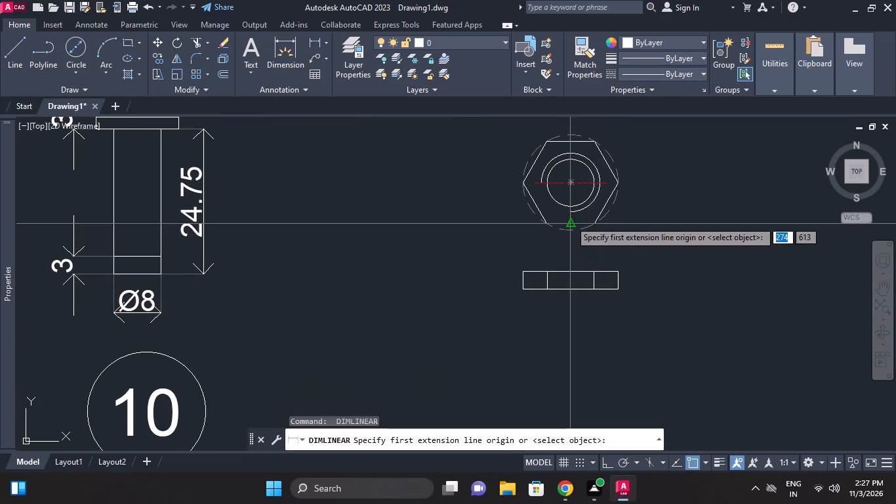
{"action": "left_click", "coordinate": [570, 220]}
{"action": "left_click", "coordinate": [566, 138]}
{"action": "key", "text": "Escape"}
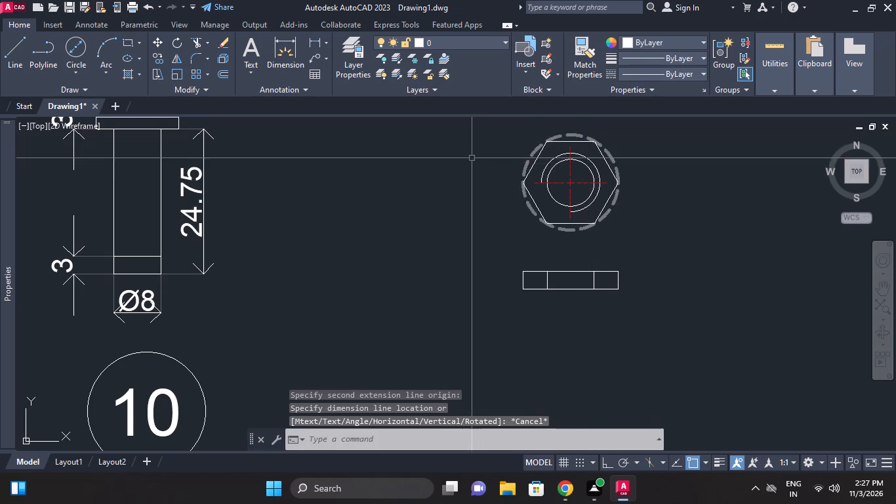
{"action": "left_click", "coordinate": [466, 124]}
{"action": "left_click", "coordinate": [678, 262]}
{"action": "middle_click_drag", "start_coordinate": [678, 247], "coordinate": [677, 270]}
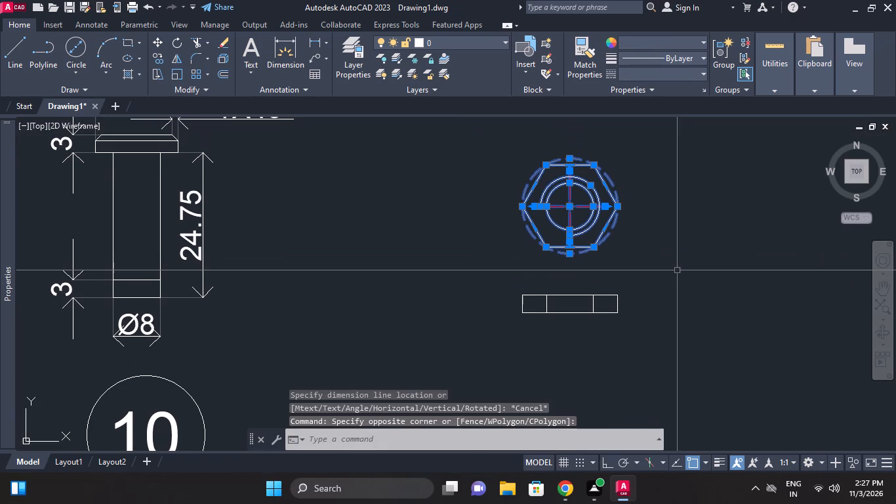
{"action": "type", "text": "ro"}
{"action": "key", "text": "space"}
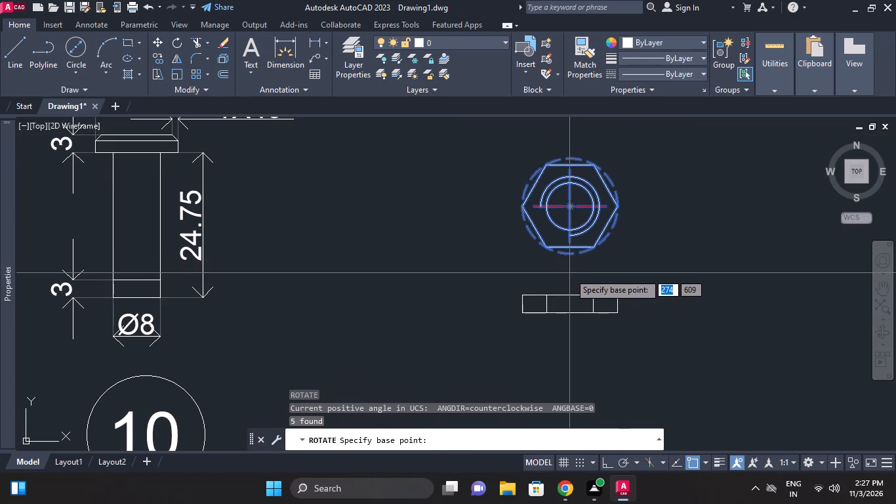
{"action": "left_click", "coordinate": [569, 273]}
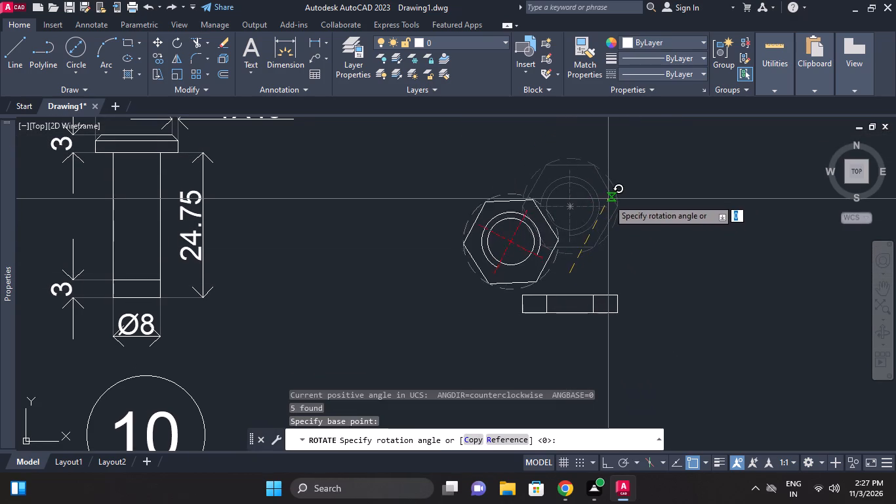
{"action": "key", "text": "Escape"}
Rotate the nut's hexagonal view about a quarter turn around its centre so its corners point up and down.
{"action": "left_click", "coordinate": [635, 267]}
{"action": "left_click", "coordinate": [456, 133]}
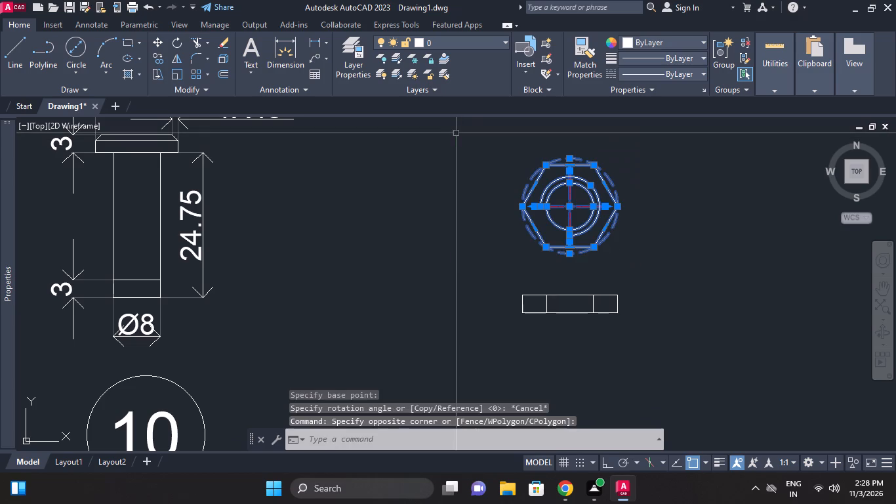
{"action": "key", "text": "r"}
{"action": "key", "text": "o"}
{"action": "key", "text": "space"}
{"action": "left_click", "coordinate": [567, 208]}
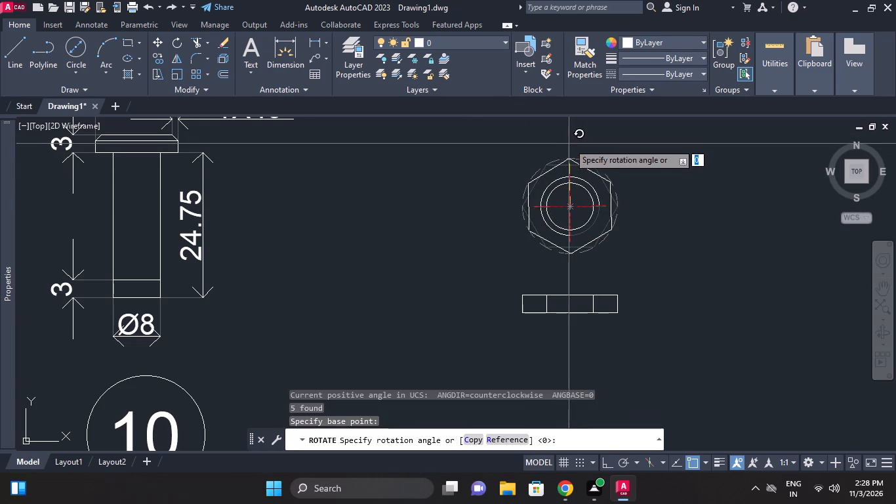
{"action": "left_click", "coordinate": [569, 143]}
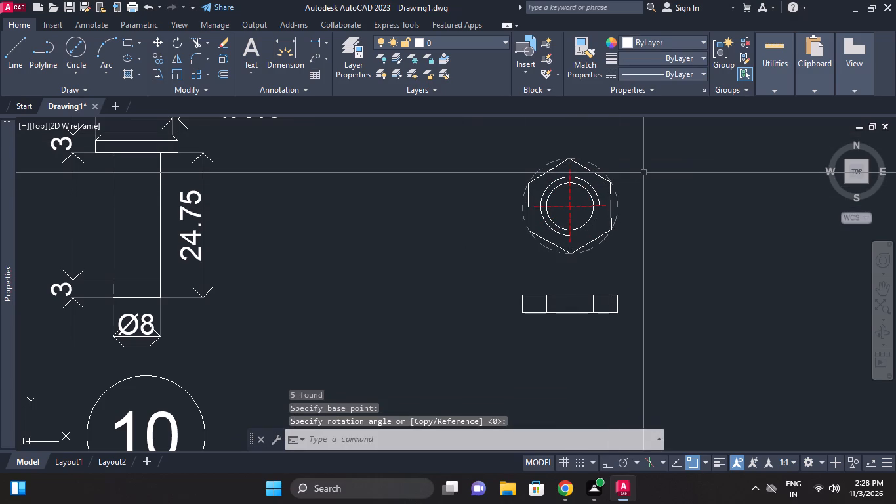
Add a horizontal linear dimension across the nut's vertical flats, placed below the hexagonal view.
{"action": "key", "text": "d"}
{"action": "key", "text": "l"}
{"action": "type", "text": "i"}
{"action": "key", "text": "space"}
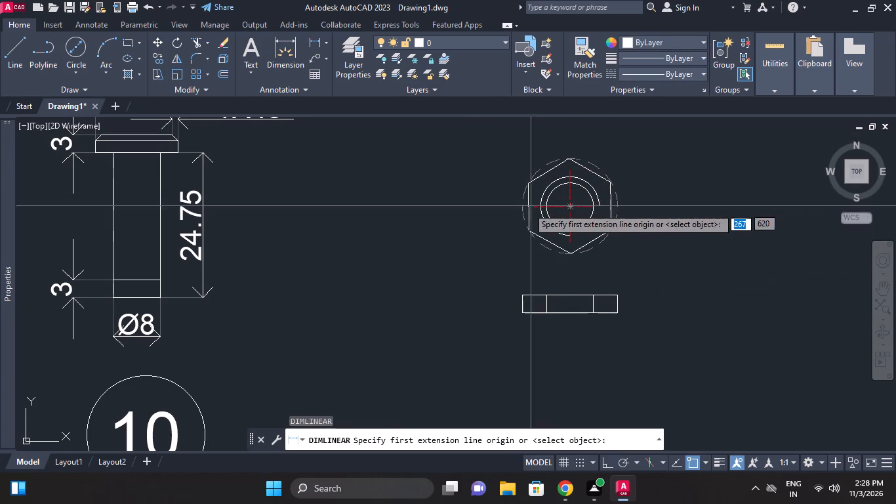
{"action": "left_click", "coordinate": [531, 228]}
{"action": "left_click", "coordinate": [609, 227]}
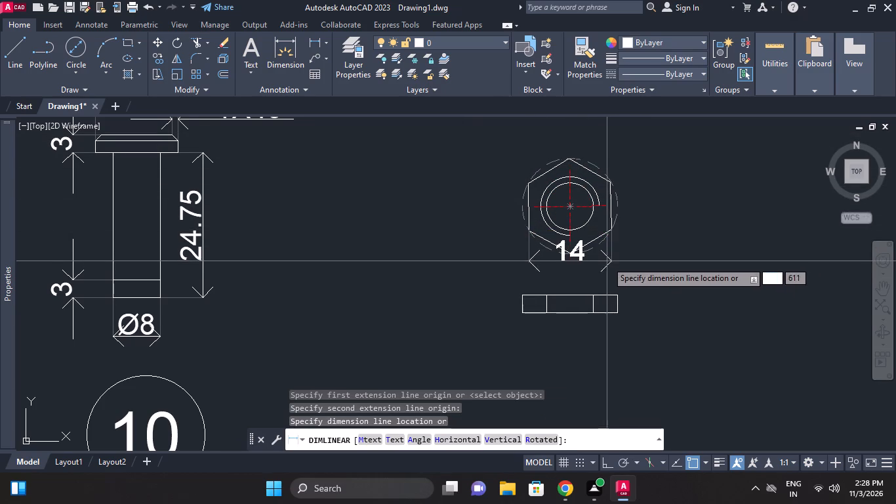
{"action": "middle_click_drag", "start_coordinate": [605, 261], "coordinate": [607, 219]}
{"action": "middle_click_drag", "start_coordinate": [613, 237], "coordinate": [617, 209]}
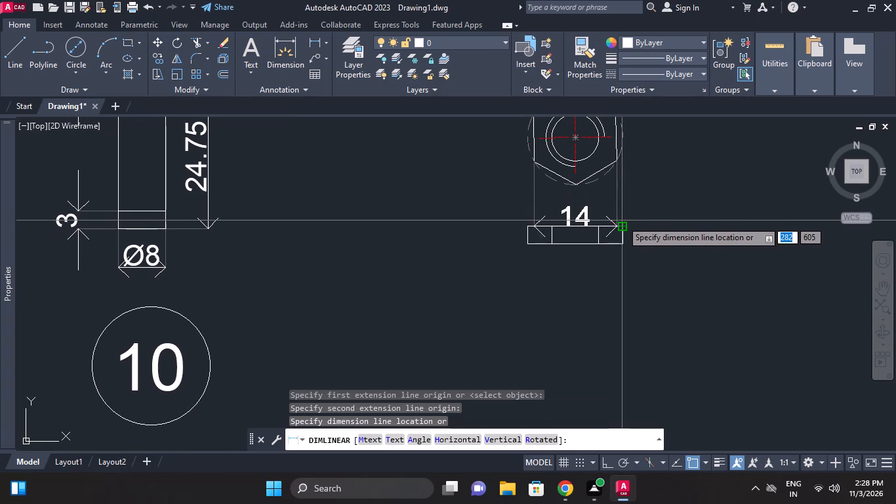
{"action": "left_click", "coordinate": [622, 220]}
{"action": "scroll", "coordinate": [540, 226], "scroll_direction": "up", "scroll_amount": 1}
{"action": "key", "text": "Escape"}
Move the nut's side view straight down by about 5 units, clear of the across-flats dimension, with Ortho on.
{"action": "left_click", "coordinate": [477, 196]}
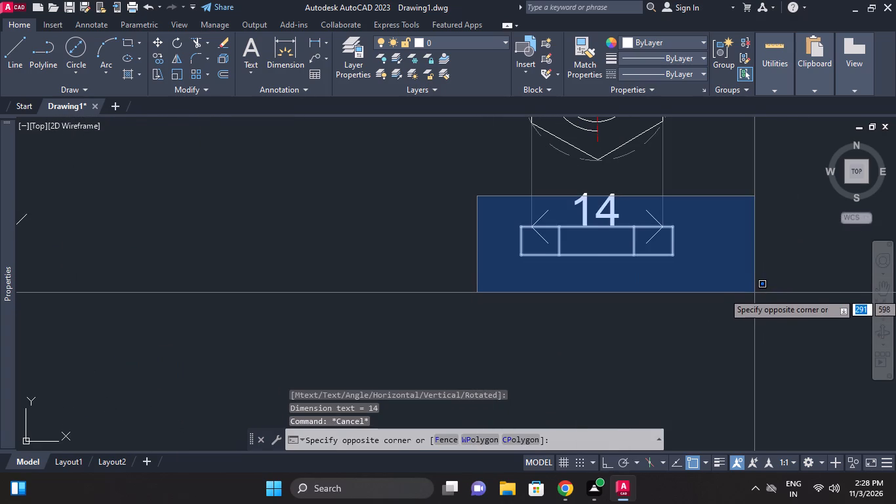
{"action": "left_click", "coordinate": [754, 295]}
{"action": "key", "text": "m"}
{"action": "key", "text": "space"}
{"action": "left_click", "coordinate": [730, 253]}
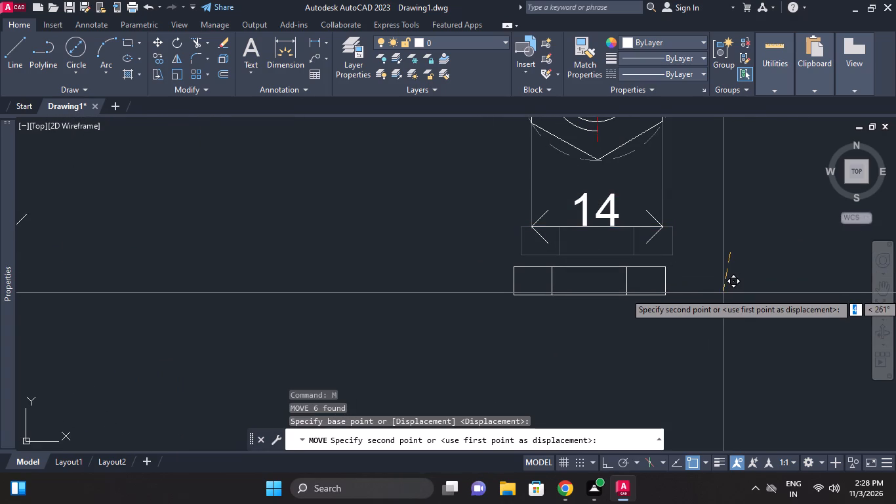
{"action": "key", "text": "F8"}
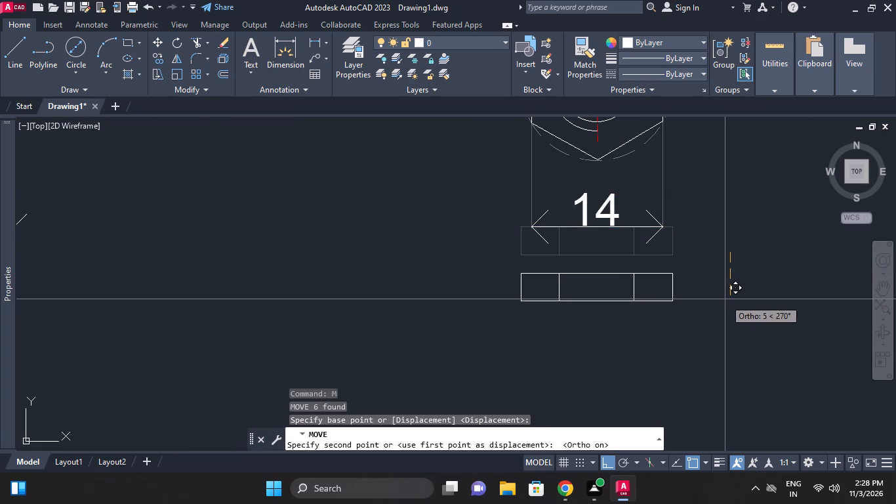
{"action": "left_click", "coordinate": [725, 299]}
Add a diameter symbol to the nut's across-flats dimension so that it reads Ø14.
{"action": "middle_click", "coordinate": [687, 261]}
{"action": "double_click", "coordinate": [613, 222]}
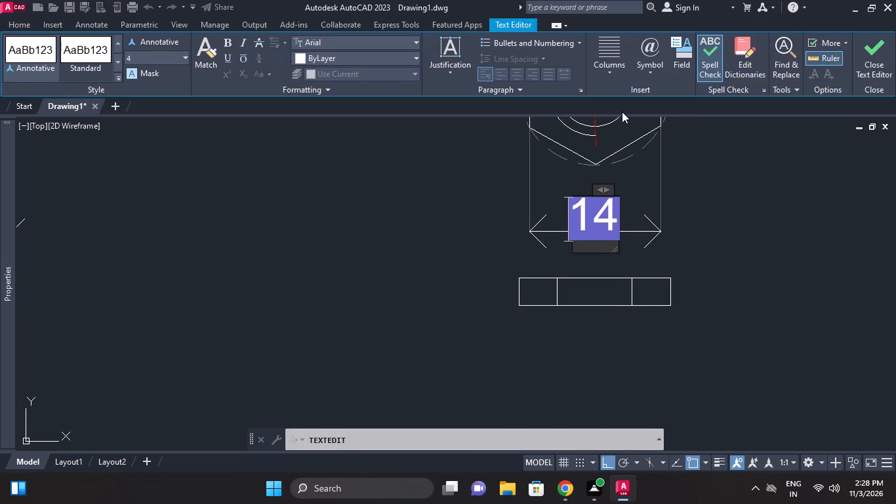
{"action": "left_click", "coordinate": [643, 68]}
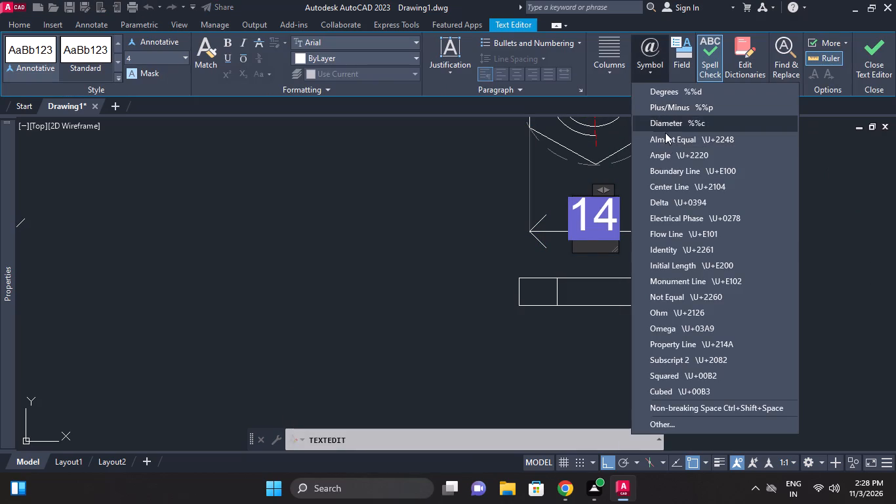
{"action": "left_click", "coordinate": [665, 133]}
{"action": "left_click", "coordinate": [648, 69]}
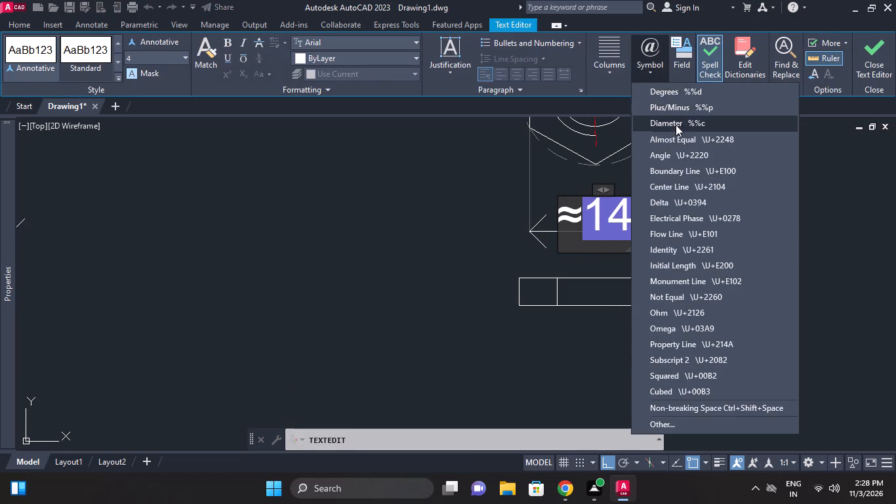
{"action": "left_click", "coordinate": [676, 123]}
{"action": "left_click", "coordinate": [567, 207]}
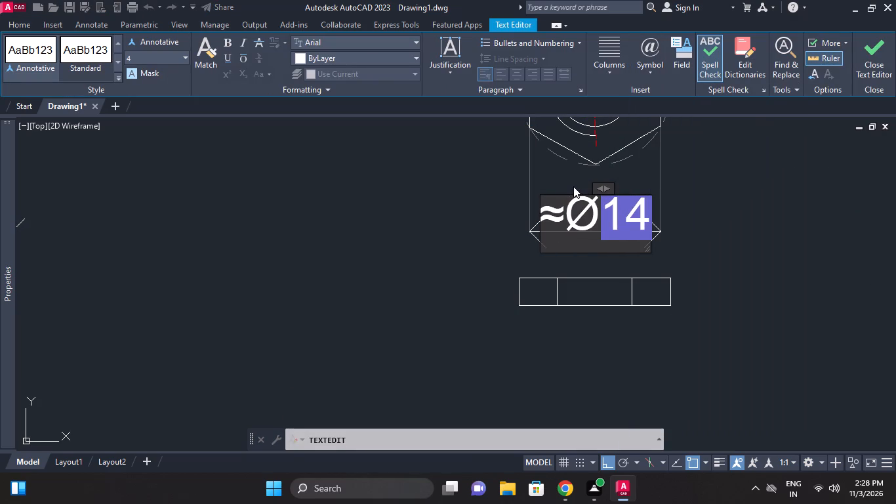
{"action": "key", "text": "BackSpace"}
{"action": "left_click", "coordinate": [706, 206]}
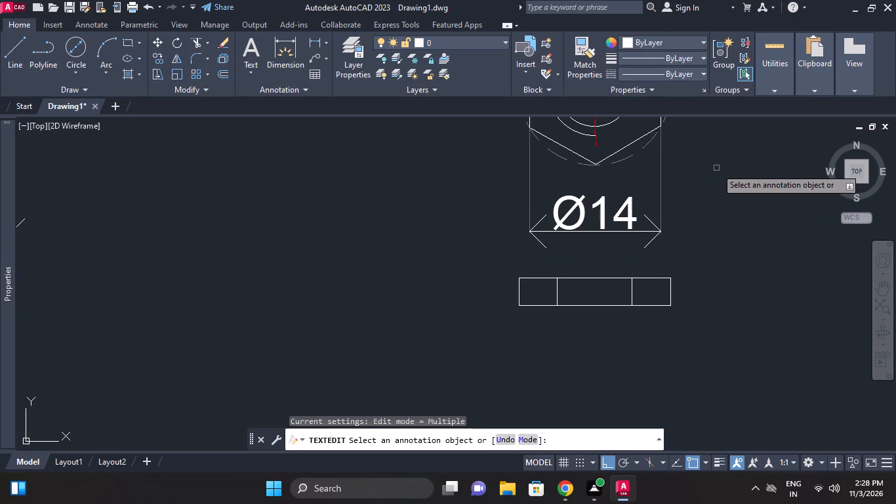
{"action": "right_click", "coordinate": [716, 168]}
{"action": "left_click", "coordinate": [739, 177]}
Add a vertical linear dimension for the nut's inner hole circle, placed left of the hexagonal view.
{"action": "middle_click_drag", "start_coordinate": [697, 155], "coordinate": [702, 199]}
{"action": "scroll", "coordinate": [701, 198], "scroll_direction": "down", "scroll_amount": 1}
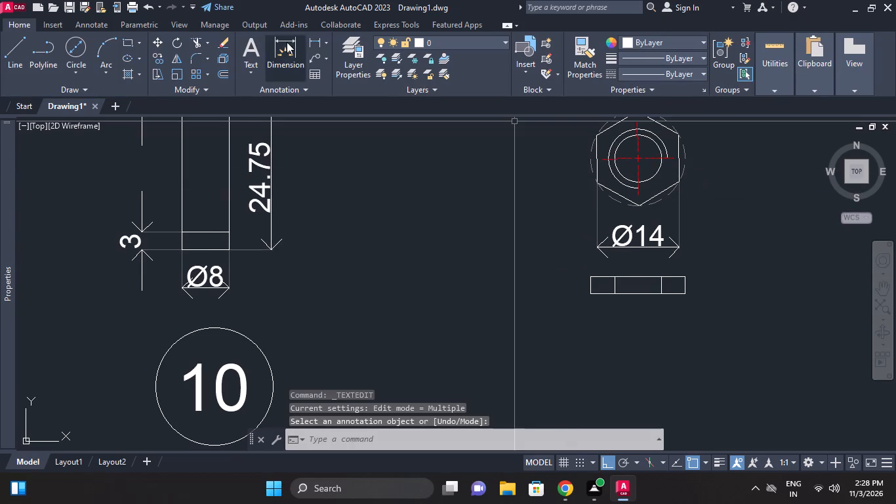
{"action": "left_click", "coordinate": [324, 39]}
{"action": "left_click", "coordinate": [483, 166]}
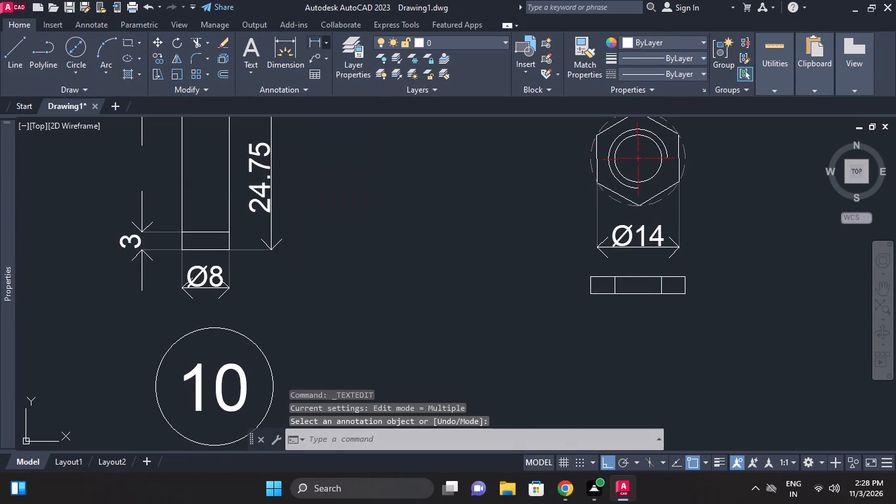
{"action": "left_click", "coordinate": [315, 42]}
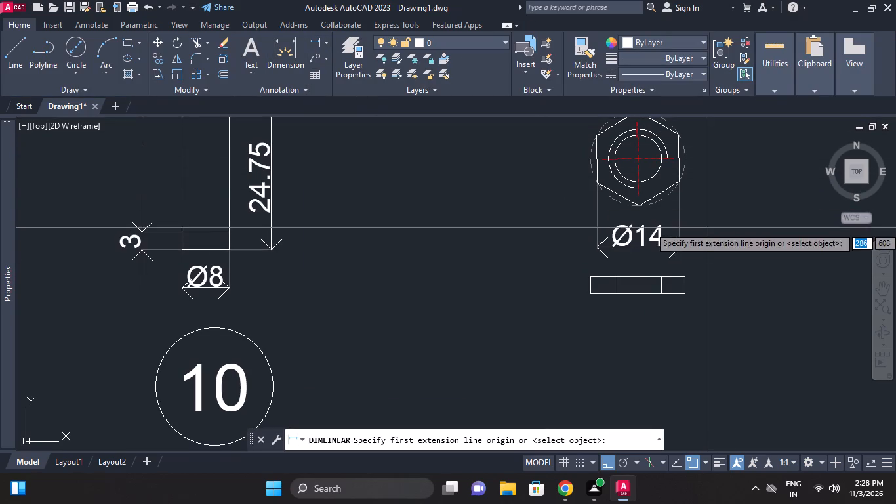
{"action": "scroll", "coordinate": [658, 166], "scroll_direction": "up", "scroll_amount": 1}
{"action": "middle_click_drag", "start_coordinate": [658, 177], "coordinate": [645, 211]}
{"action": "left_click", "coordinate": [616, 226]}
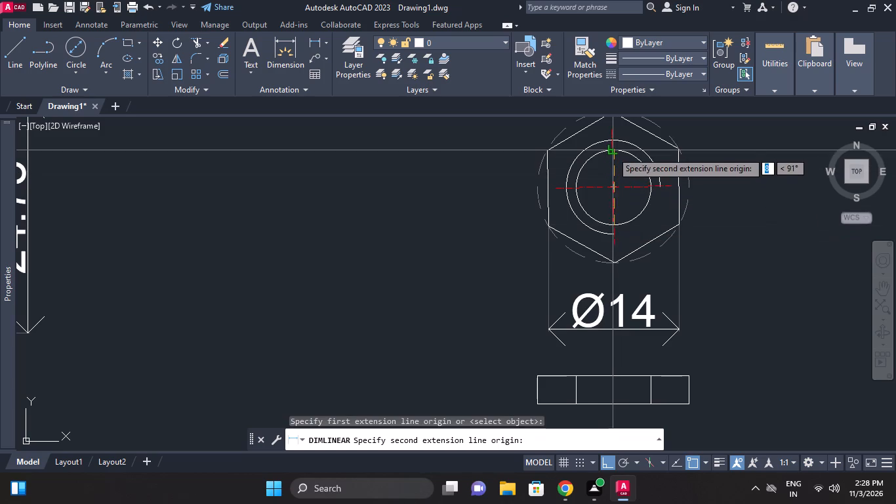
{"action": "left_click", "coordinate": [612, 152]}
{"action": "left_click", "coordinate": [495, 204]}
Add a diameter symbol to the nut's hole dimension so that it reads Ø8.
{"action": "double_click", "coordinate": [484, 189]}
{"action": "double_click", "coordinate": [481, 180]}
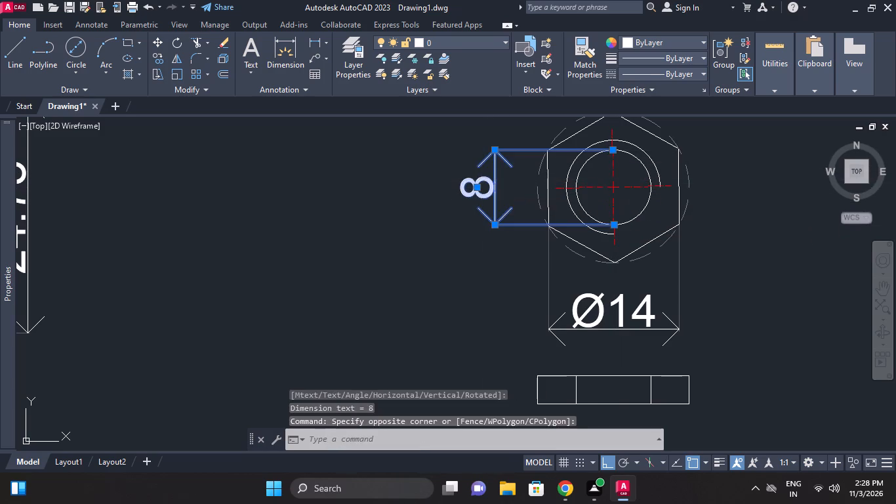
{"action": "left_click", "coordinate": [661, 69]}
{"action": "left_click", "coordinate": [653, 123]}
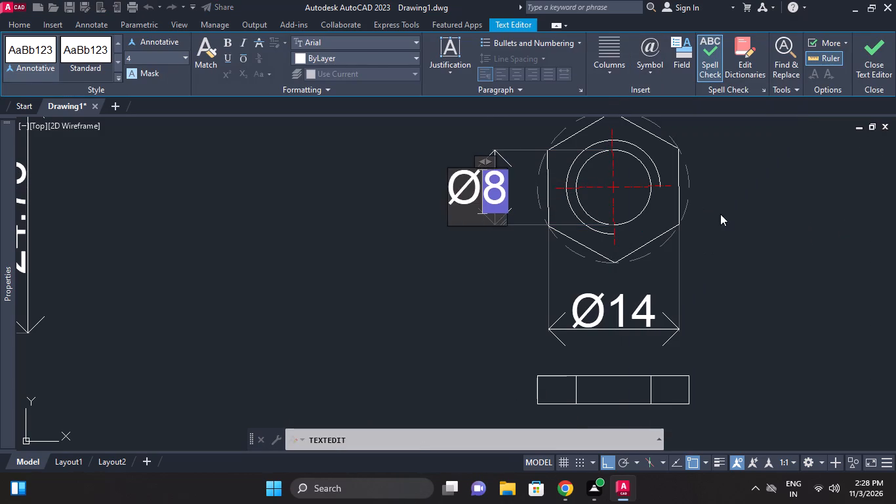
{"action": "left_click", "coordinate": [720, 214]}
{"action": "right_click", "coordinate": [718, 192]}
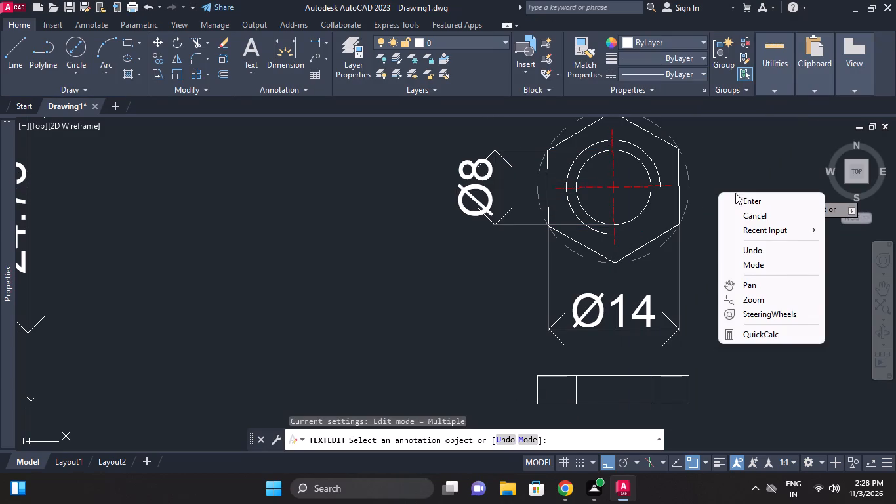
{"action": "left_click", "coordinate": [741, 198]}
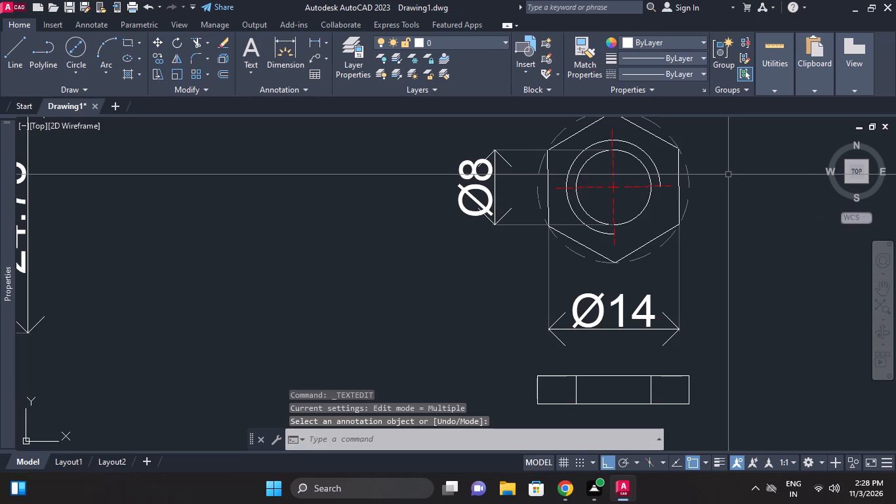
Dimension the nut's thickness on its side view, placing the dimension to the right of that view.
{"action": "middle_click_drag", "start_coordinate": [722, 203], "coordinate": [719, 180]}
{"action": "left_click", "coordinate": [319, 39]}
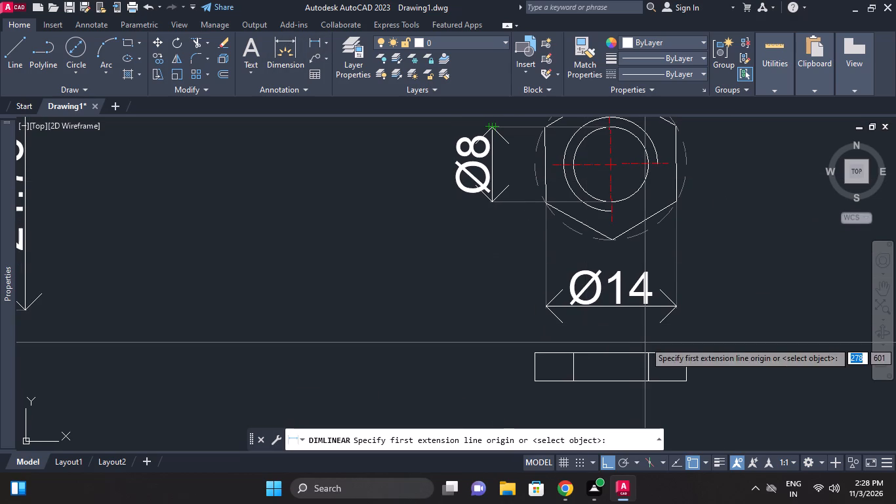
{"action": "right_click", "coordinate": [653, 340]}
{"action": "left_click", "coordinate": [684, 367]}
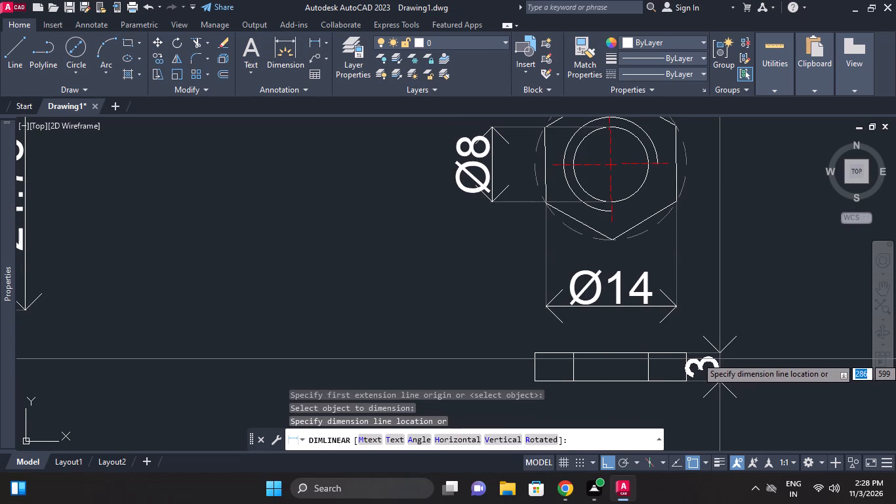
{"action": "left_click", "coordinate": [730, 356]}
Copy the circled number 10 horizontally and place the copy directly below the nut's side view.
{"action": "scroll", "coordinate": [745, 251], "scroll_direction": "down", "scroll_amount": 2}
{"action": "middle_click_drag", "start_coordinate": [744, 251], "coordinate": [729, 251]}
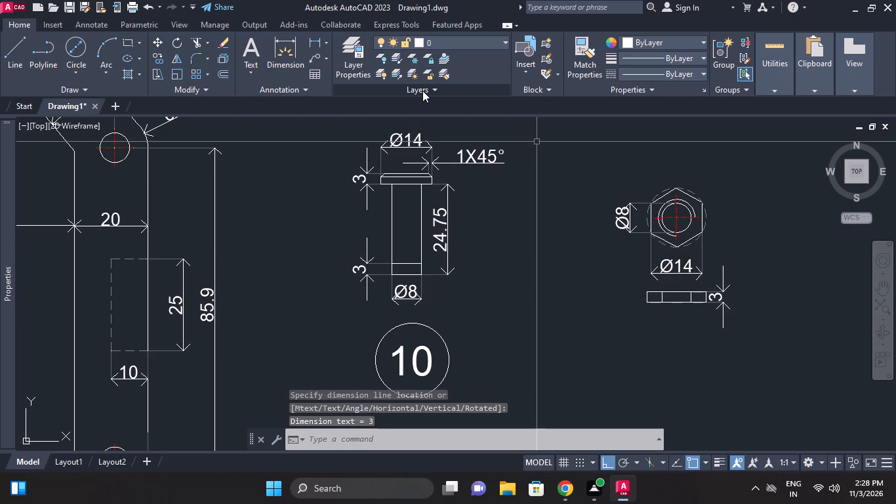
{"action": "scroll", "coordinate": [422, 91], "scroll_direction": "up", "scroll_amount": 2}
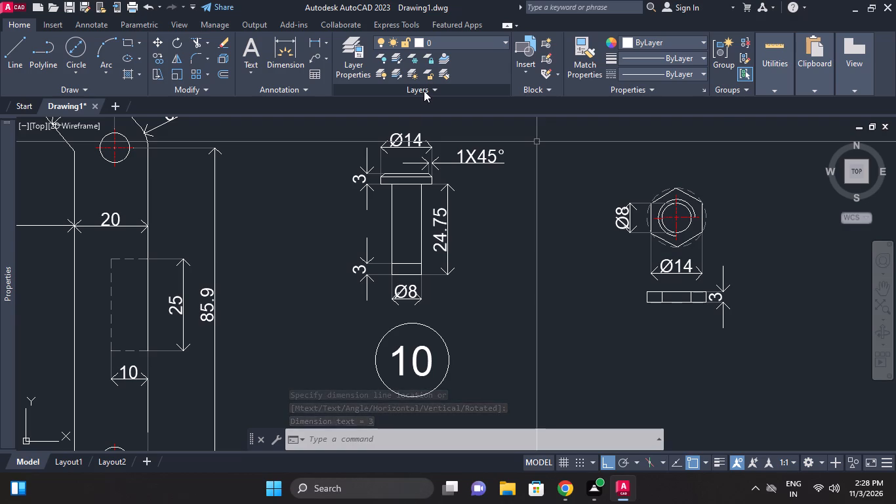
{"action": "middle_click_drag", "start_coordinate": [526, 360], "coordinate": [555, 295]}
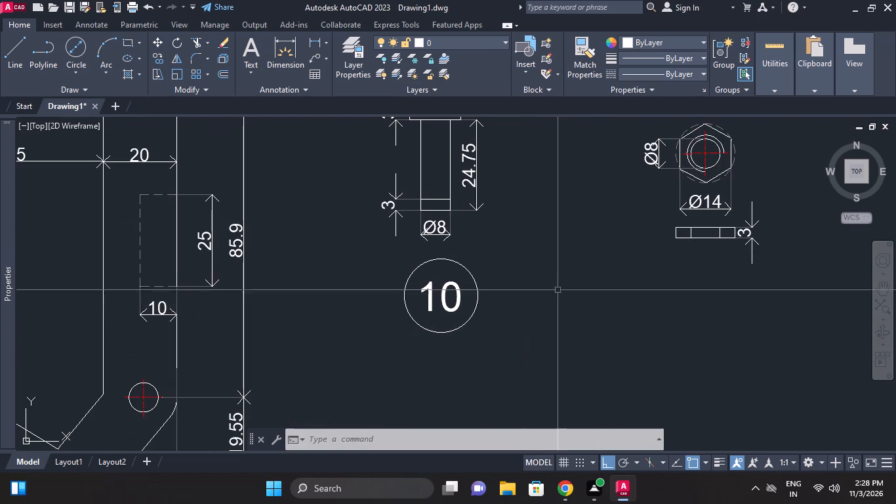
{"action": "left_click", "coordinate": [556, 303]}
{"action": "left_click", "coordinate": [394, 293]}
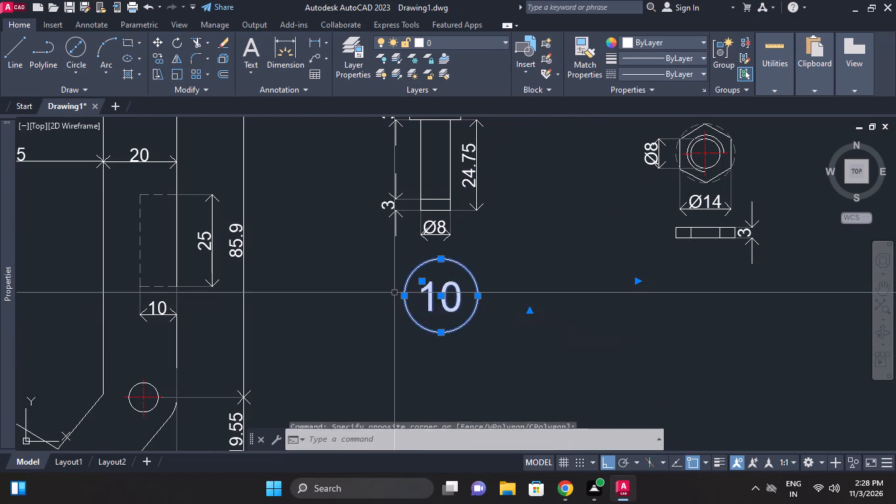
{"action": "right_click", "coordinate": [394, 293]}
{"action": "left_click", "coordinate": [448, 259]}
{"action": "left_click", "coordinate": [526, 318]}
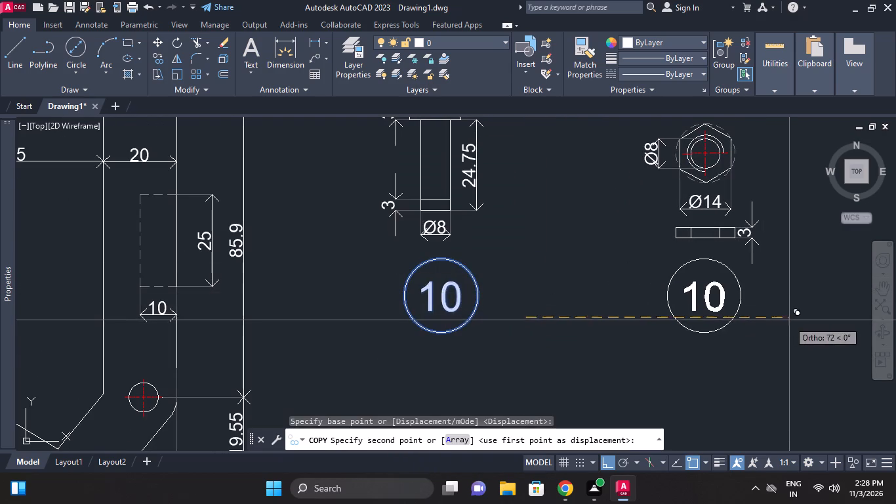
{"action": "left_click", "coordinate": [789, 320]}
{"action": "right_click", "coordinate": [764, 274]}
{"action": "left_click", "coordinate": [788, 293]}
Change the number in the copied circle below the nut to 09.
{"action": "double_click", "coordinate": [716, 293]}
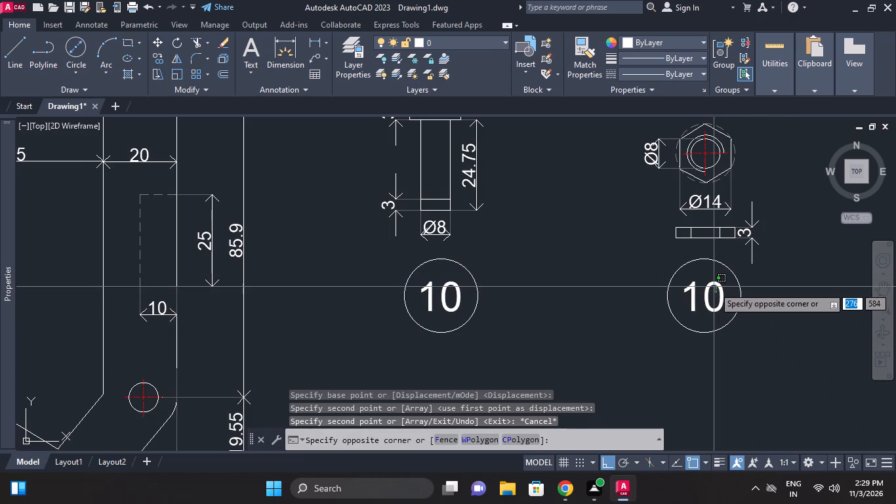
{"action": "triple_click", "coordinate": [714, 287]}
{"action": "left_click", "coordinate": [714, 285]}
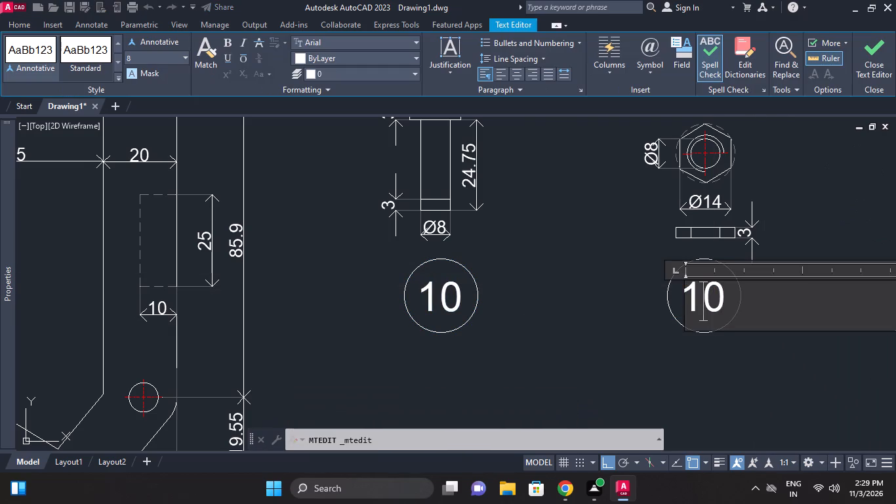
{"action": "key", "text": "ctrl+a"}
{"action": "type", "text": "09"}
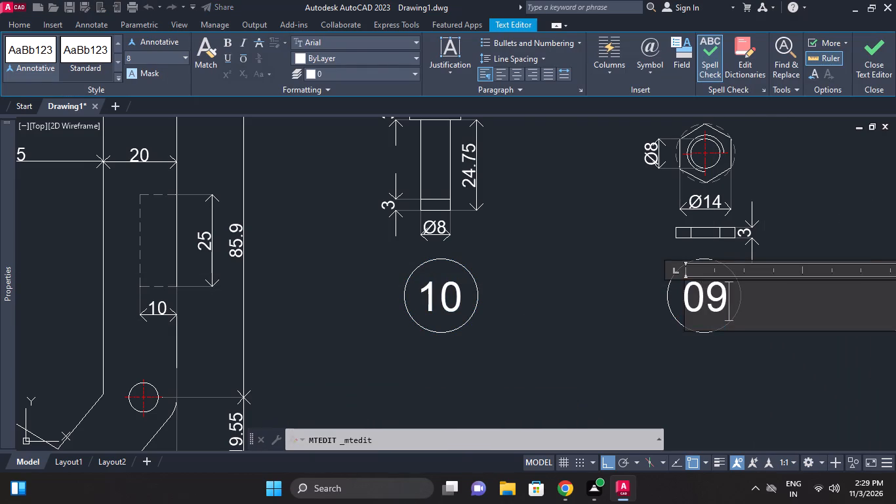
{"action": "left_click", "coordinate": [844, 344]}
Move both dimensioned nut views together with circled number 09 about 23 units left, closer to pin 10.
{"action": "scroll", "coordinate": [713, 334], "scroll_direction": "down", "scroll_amount": 2}
{"action": "middle_click_drag", "start_coordinate": [713, 334], "coordinate": [714, 350]}
{"action": "left_click_drag", "start_coordinate": [758, 386], "coordinate": [755, 377]}
{"action": "left_click", "coordinate": [661, 213]}
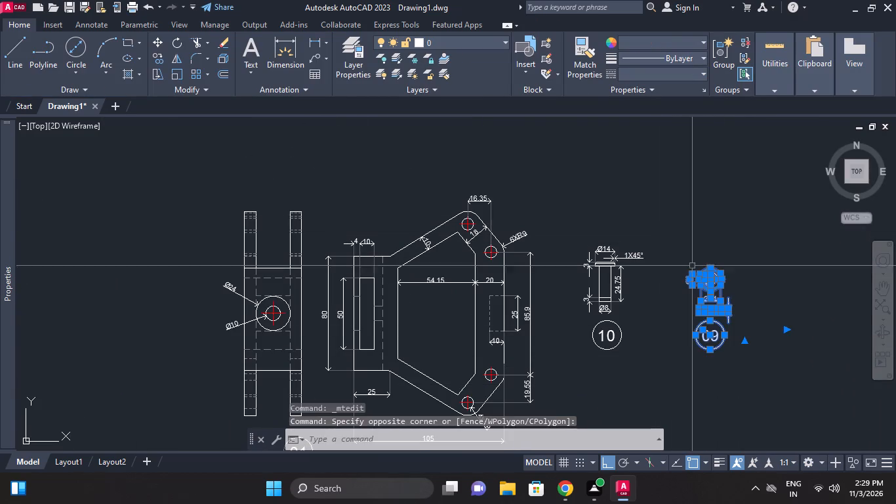
{"action": "key", "text": "m"}
{"action": "key", "text": "space"}
{"action": "left_click", "coordinate": [783, 344]}
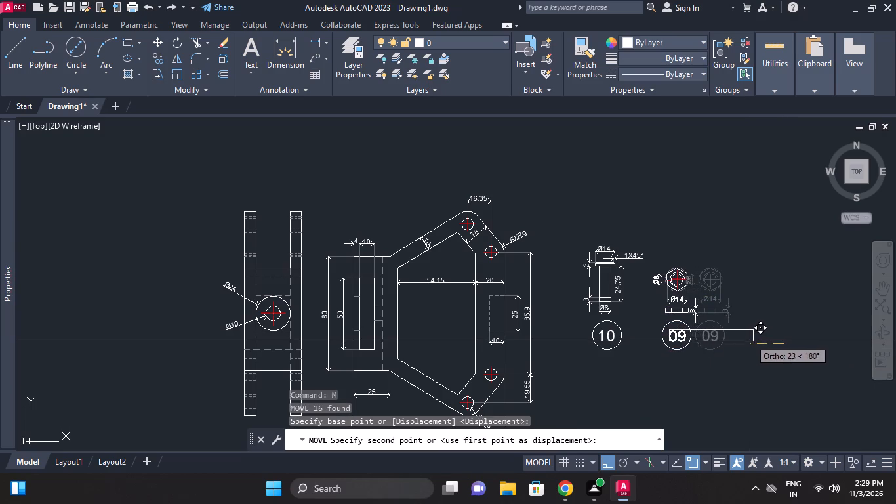
{"action": "left_click", "coordinate": [750, 339]}
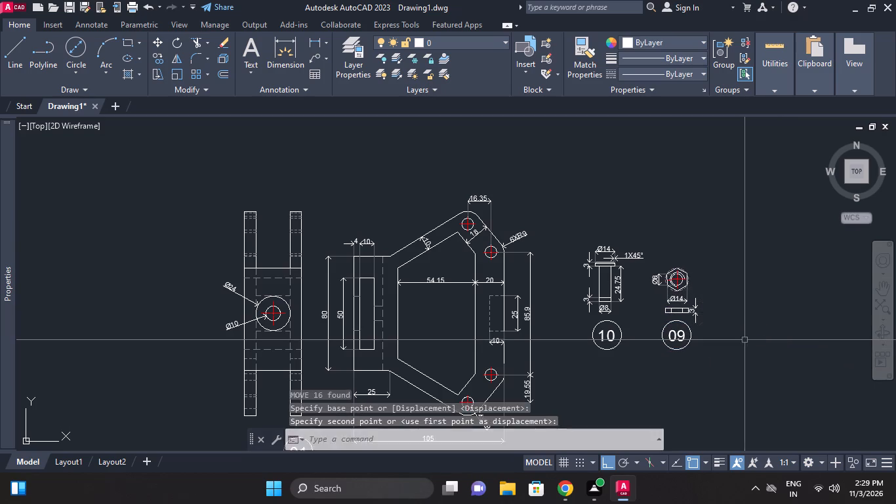
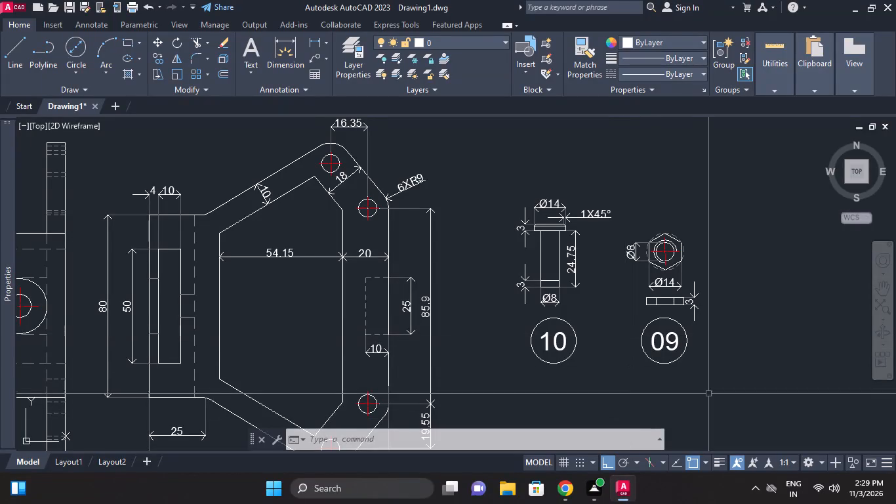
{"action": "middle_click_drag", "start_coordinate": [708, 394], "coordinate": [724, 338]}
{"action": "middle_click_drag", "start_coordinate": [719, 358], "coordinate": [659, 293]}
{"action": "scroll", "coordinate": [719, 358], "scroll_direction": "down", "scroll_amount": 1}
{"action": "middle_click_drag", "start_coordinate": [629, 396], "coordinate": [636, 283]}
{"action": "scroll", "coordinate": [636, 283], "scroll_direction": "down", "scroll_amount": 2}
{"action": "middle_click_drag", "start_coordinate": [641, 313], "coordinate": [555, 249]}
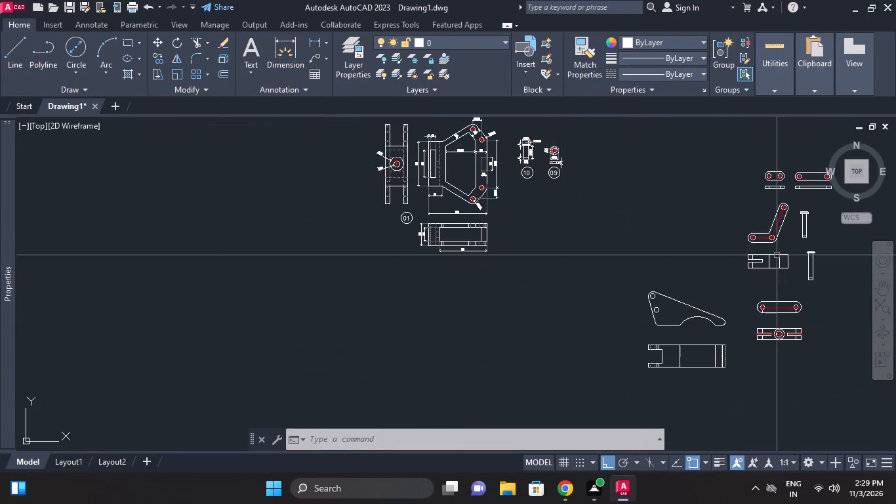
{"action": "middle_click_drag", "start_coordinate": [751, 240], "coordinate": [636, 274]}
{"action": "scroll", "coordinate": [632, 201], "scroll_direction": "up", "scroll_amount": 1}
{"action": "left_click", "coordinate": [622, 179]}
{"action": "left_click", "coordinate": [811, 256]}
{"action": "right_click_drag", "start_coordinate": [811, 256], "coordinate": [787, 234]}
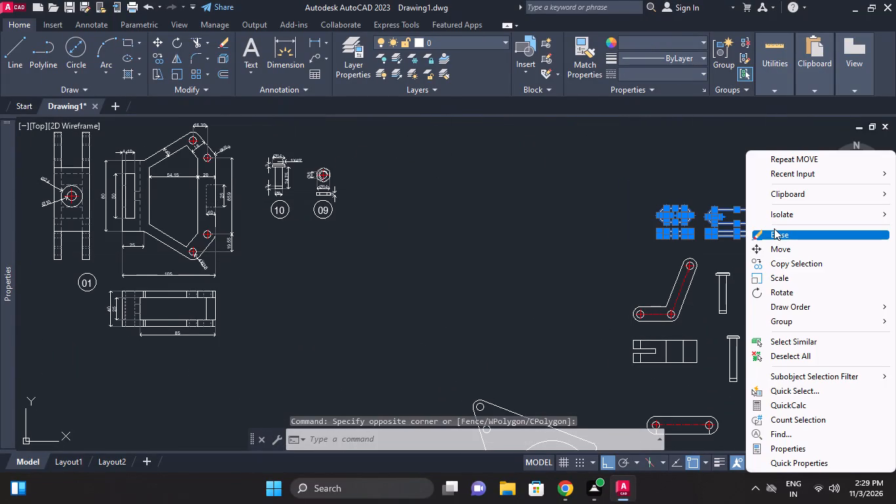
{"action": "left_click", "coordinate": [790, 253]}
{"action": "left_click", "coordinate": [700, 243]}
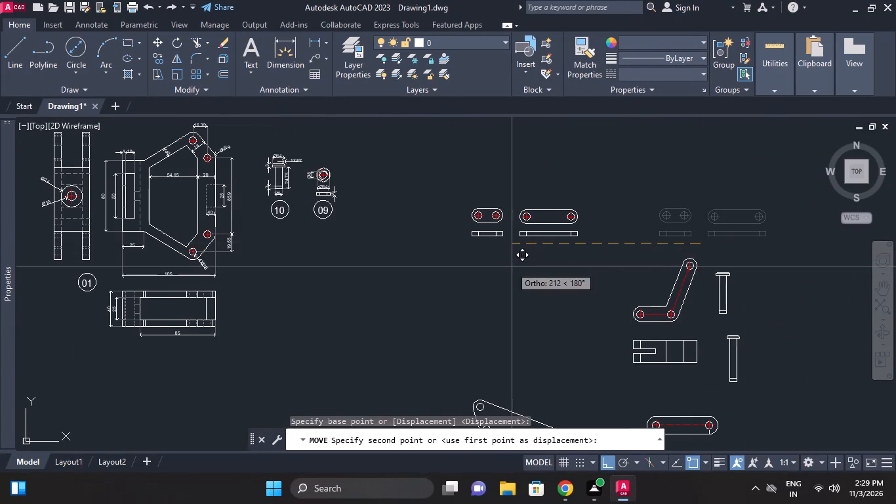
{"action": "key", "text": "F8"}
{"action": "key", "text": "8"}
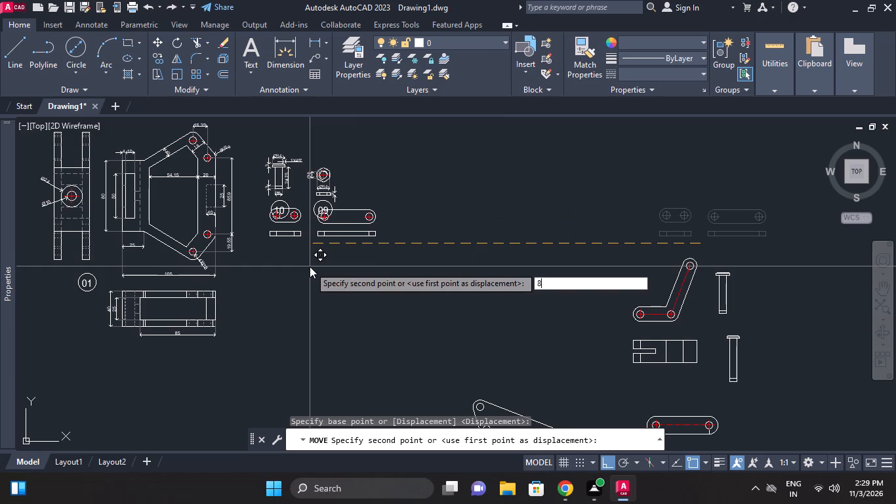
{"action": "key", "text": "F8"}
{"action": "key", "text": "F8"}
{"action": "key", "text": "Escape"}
Move the views of the two straight link plates horizontally left, bringing them beside the numbered pin 10 and nut 09.
{"action": "type", "text": "m p"}
{"action": "key", "text": "space"}
{"action": "key", "text": "space"}
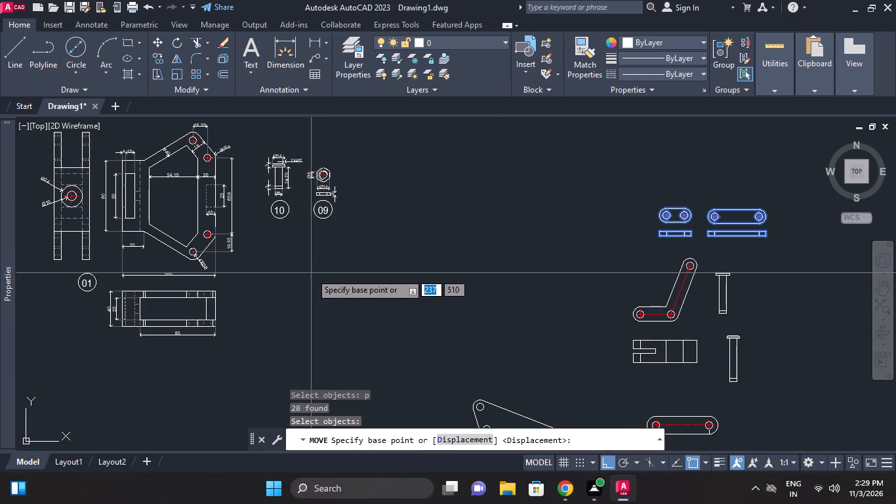
{"action": "left_click", "coordinate": [518, 278]}
{"action": "middle_click_drag", "start_coordinate": [236, 366], "coordinate": [352, 298]}
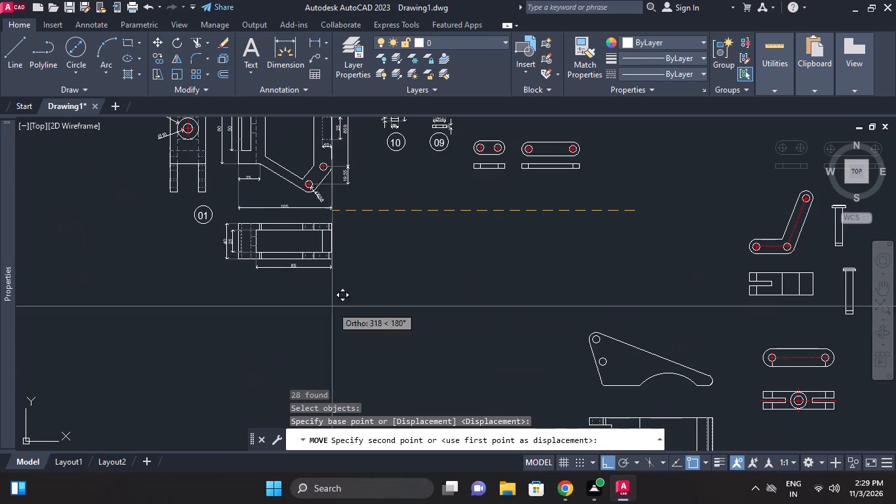
{"action": "left_click", "coordinate": [331, 336]}
{"action": "middle_click_drag", "start_coordinate": [479, 220], "coordinate": [477, 274]}
{"action": "key", "text": "Escape"}
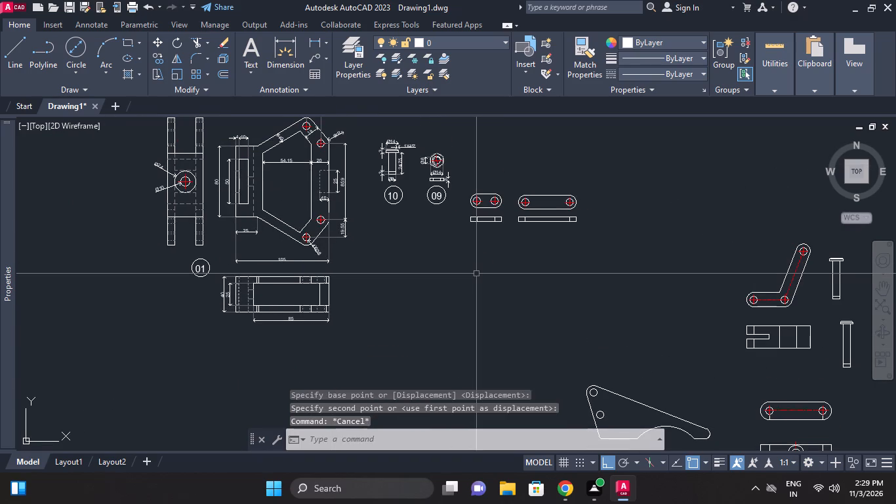
Move the two link plates' views straight down, below the level of circled numbers 10 and 09.
{"action": "key", "text": "space"}
{"action": "type", "text": "p"}
{"action": "key", "text": "space"}
{"action": "key", "text": "space"}
{"action": "left_click", "coordinate": [590, 261]}
{"action": "left_click", "coordinate": [563, 314]}
{"action": "key", "text": "Escape"}
Move all views of both link plates horizontally left so they sit below the pin and nut.
{"action": "left_click_drag", "start_coordinate": [610, 325], "coordinate": [605, 320]}
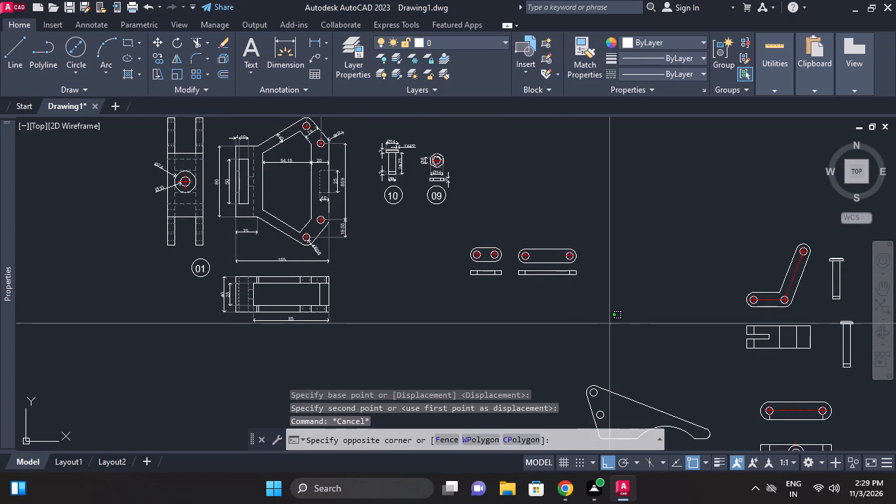
{"action": "left_click_drag", "start_coordinate": [605, 320], "coordinate": [598, 314]}
{"action": "left_click", "coordinate": [424, 226]}
{"action": "key", "text": "m"}
{"action": "key", "text": "space"}
{"action": "left_click", "coordinate": [621, 236]}
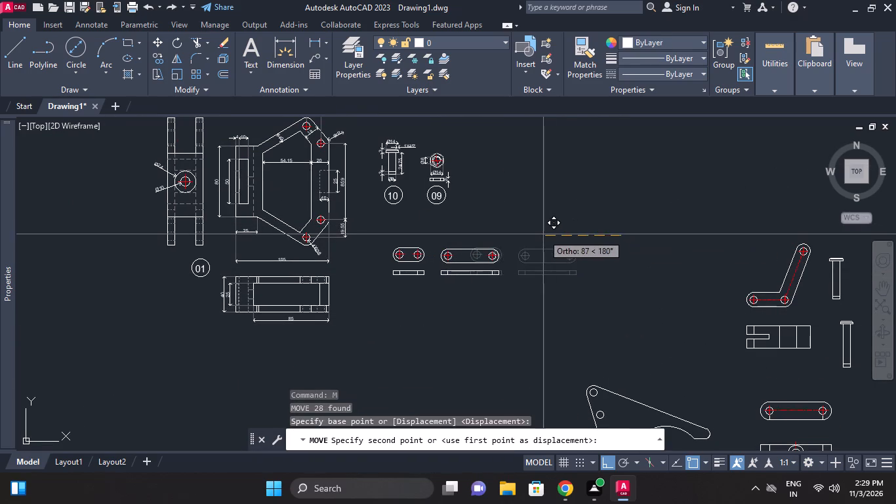
{"action": "left_click", "coordinate": [534, 230]}
Move both link plates' views straight up, closer to circled numbers 10 and 09.
{"action": "middle_click", "coordinate": [520, 280]}
{"action": "left_click", "coordinate": [523, 296]}
{"action": "left_click", "coordinate": [357, 230]}
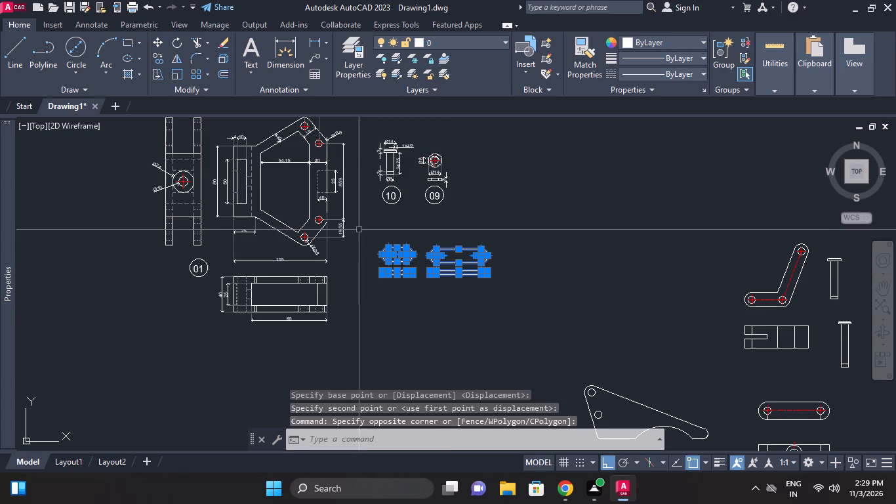
{"action": "right_click", "coordinate": [456, 247]}
{"action": "left_click", "coordinate": [507, 248]}
{"action": "left_click", "coordinate": [626, 276]}
{"action": "left_click", "coordinate": [621, 253]}
{"action": "right_click", "coordinate": [573, 238]}
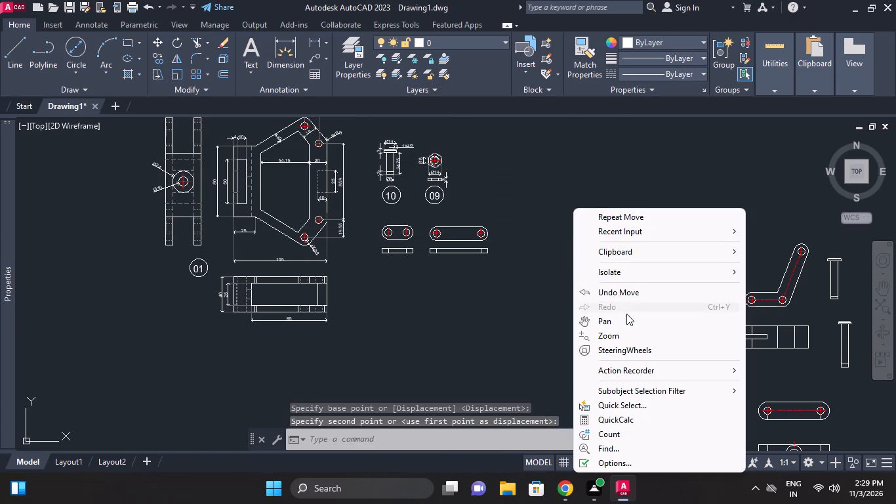
Move only the longer link plate's two views horizontally right, widening the gap to the short link, leaving circled number 09 out.
{"action": "left_click", "coordinate": [550, 203]}
{"action": "left_click", "coordinate": [427, 268]}
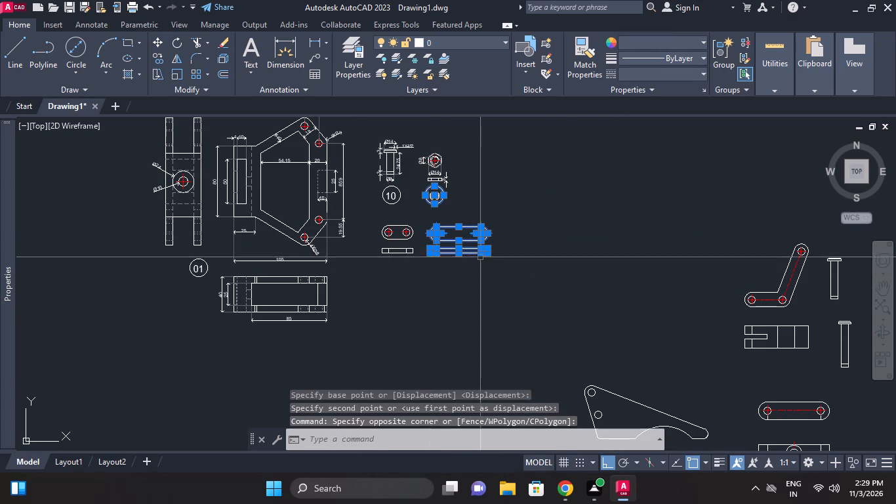
{"action": "scroll", "coordinate": [464, 203], "scroll_direction": "up", "scroll_amount": 2}
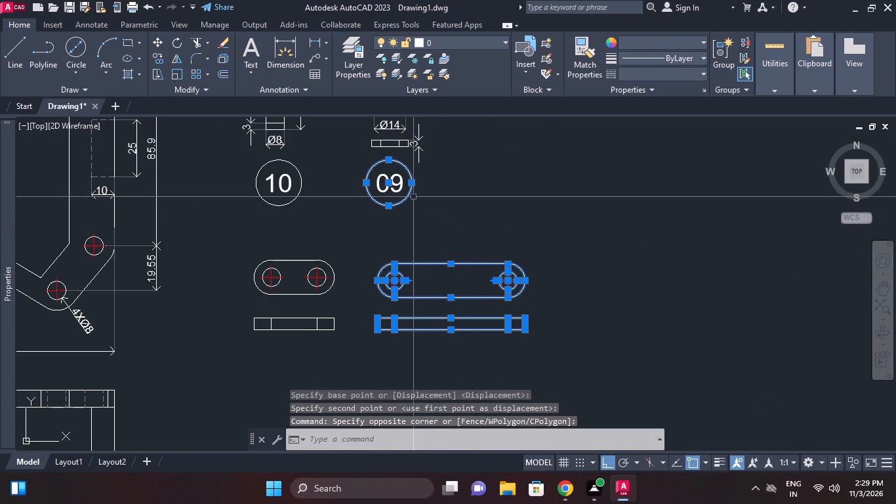
{"action": "left_click", "coordinate": [413, 197], "text": "shift"}
{"action": "left_click", "coordinate": [409, 186], "text": "shift"}
{"action": "right_click", "coordinate": [499, 187]}
{"action": "left_click", "coordinate": [542, 251]}
{"action": "left_click", "coordinate": [573, 255]}
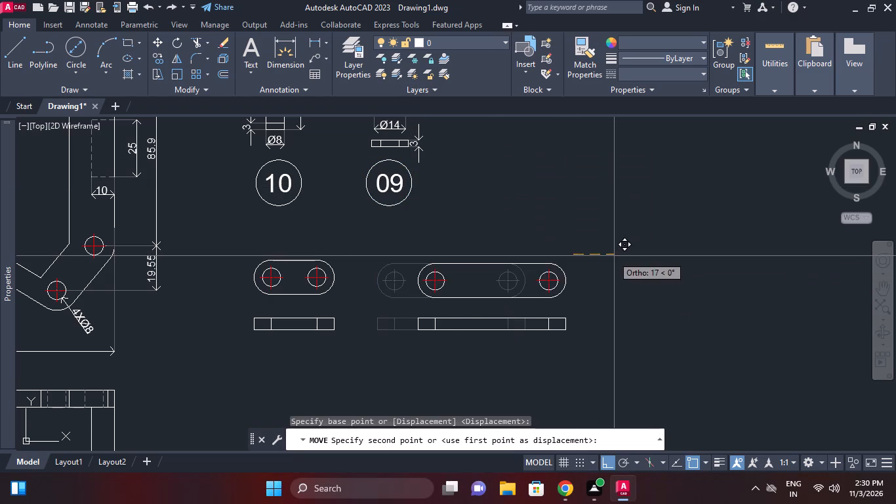
{"action": "left_click", "coordinate": [651, 254]}
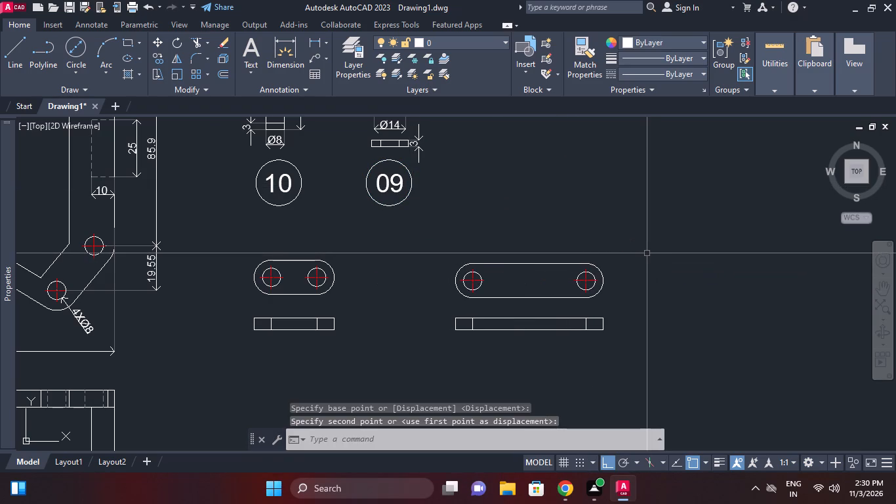
Add a horizontal linear dimension between the two hole centrelines of the short link, placed above its front view.
{"action": "scroll", "coordinate": [643, 250], "scroll_direction": "up", "scroll_amount": 1}
{"action": "scroll", "coordinate": [66, 249], "scroll_direction": "down", "scroll_amount": 2}
{"action": "middle_click_drag", "start_coordinate": [79, 251], "coordinate": [272, 273]}
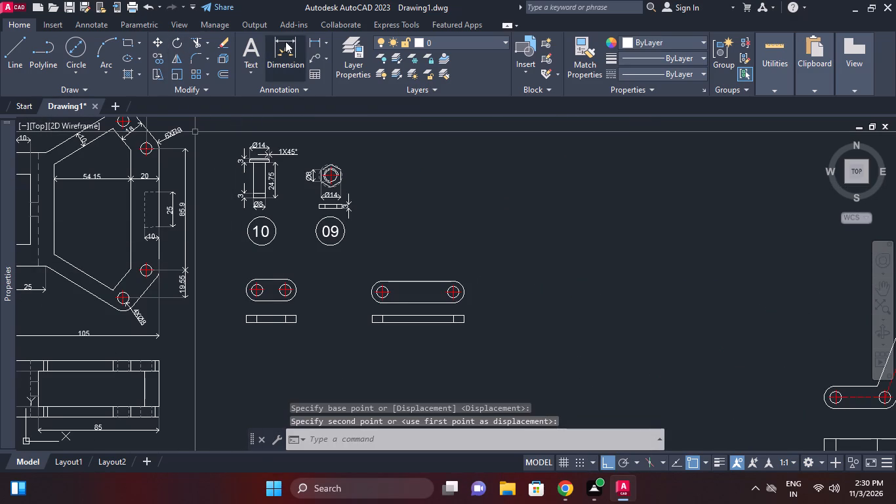
{"action": "left_click", "coordinate": [316, 43]}
{"action": "scroll", "coordinate": [289, 320], "scroll_direction": "up", "scroll_amount": 1}
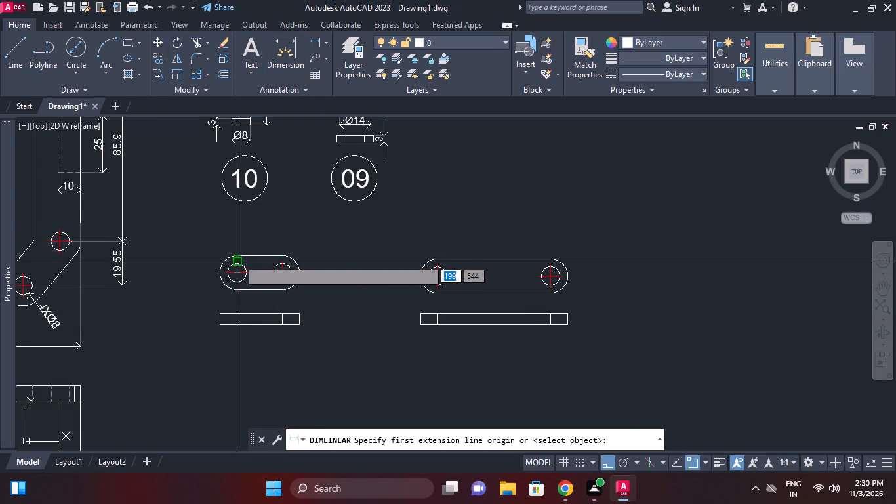
{"action": "scroll", "coordinate": [245, 260], "scroll_direction": "up", "scroll_amount": 1}
{"action": "left_click", "coordinate": [228, 262]}
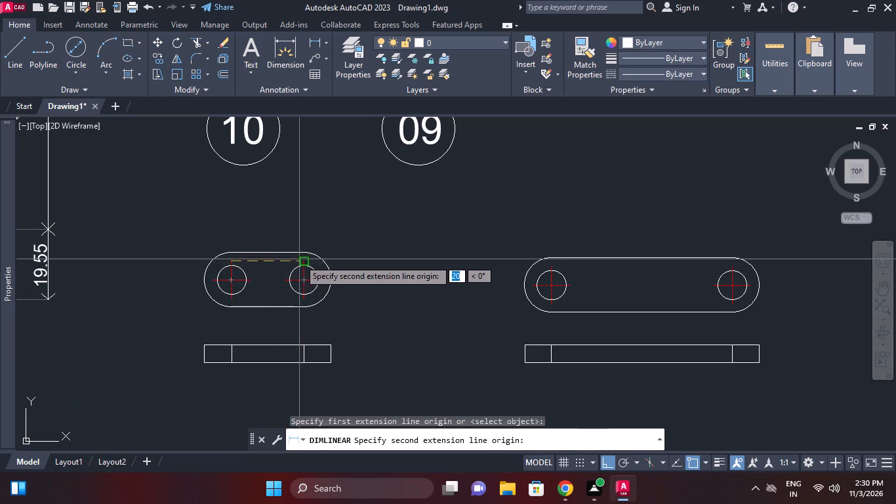
{"action": "left_click", "coordinate": [300, 259]}
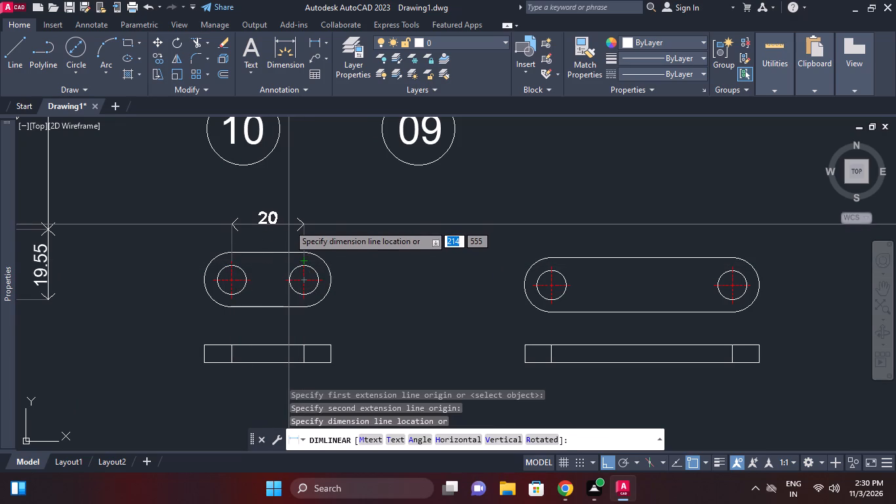
{"action": "left_click", "coordinate": [291, 226]}
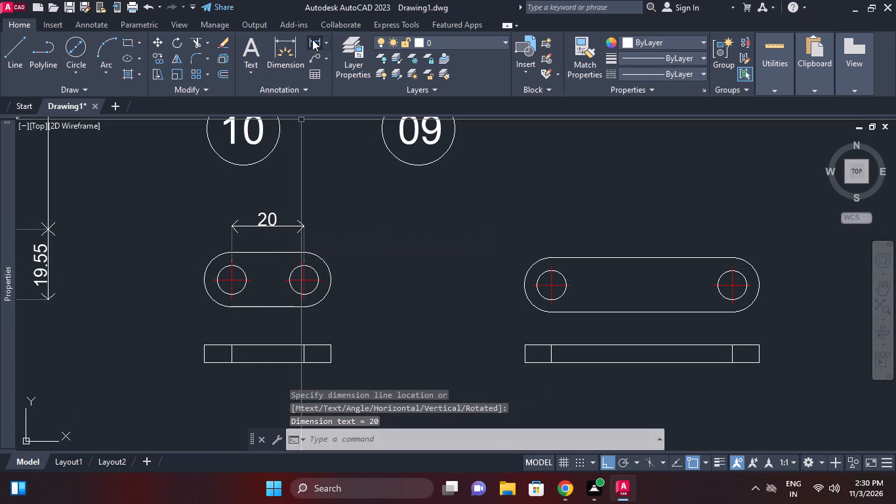
Add a radius dimension to the short link's right rounded end, with the text to its upper right.
{"action": "left_click", "coordinate": [329, 42]}
{"action": "left_click", "coordinate": [341, 172]}
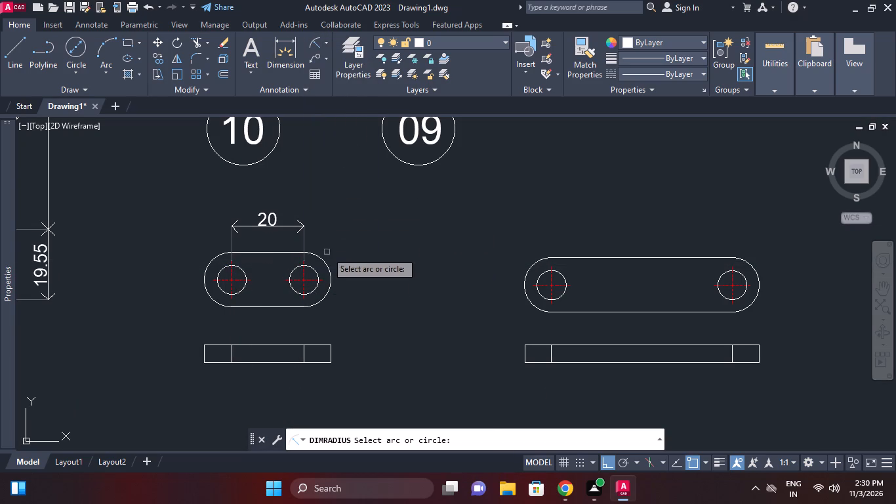
{"action": "left_click", "coordinate": [329, 270]}
{"action": "left_click", "coordinate": [341, 257]}
Add a diameter dimension to the short link's left hole, with the text outside to the upper left.
{"action": "right_click", "coordinate": [397, 212]}
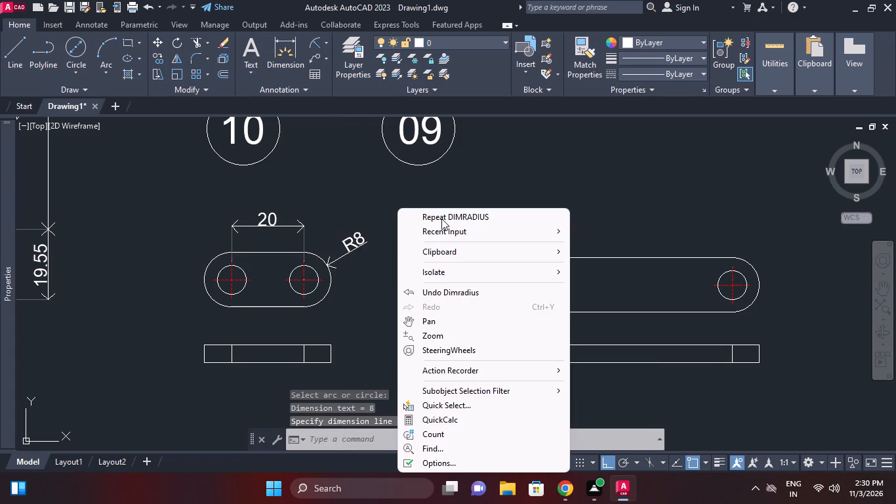
{"action": "left_click", "coordinate": [441, 226]}
{"action": "left_click", "coordinate": [630, 423]}
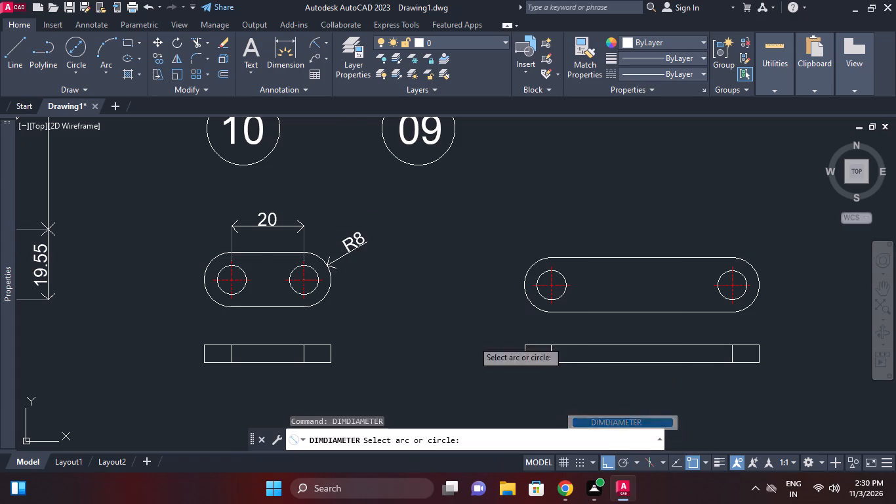
{"action": "left_click", "coordinate": [222, 270]}
{"action": "left_click", "coordinate": [204, 251]}
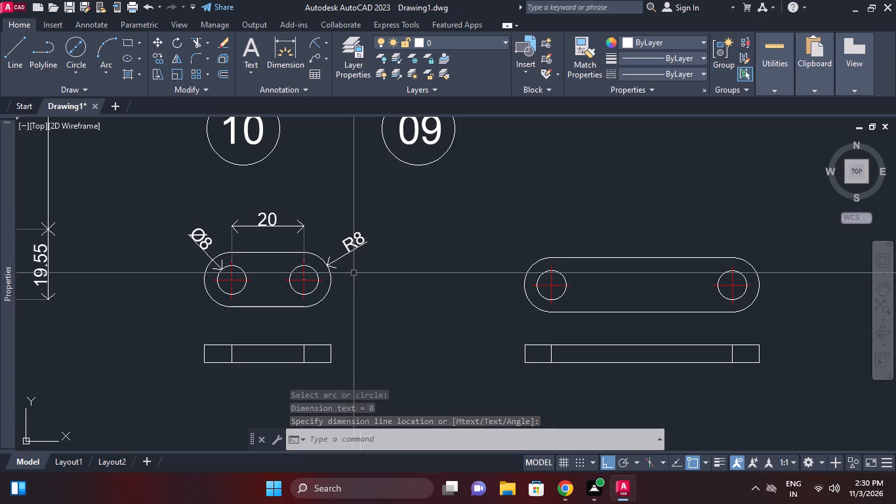
Dimension the short link's thickness on its lower view, placing the dimension to the right of that view.
{"action": "middle_click_drag", "start_coordinate": [352, 274], "coordinate": [344, 187]}
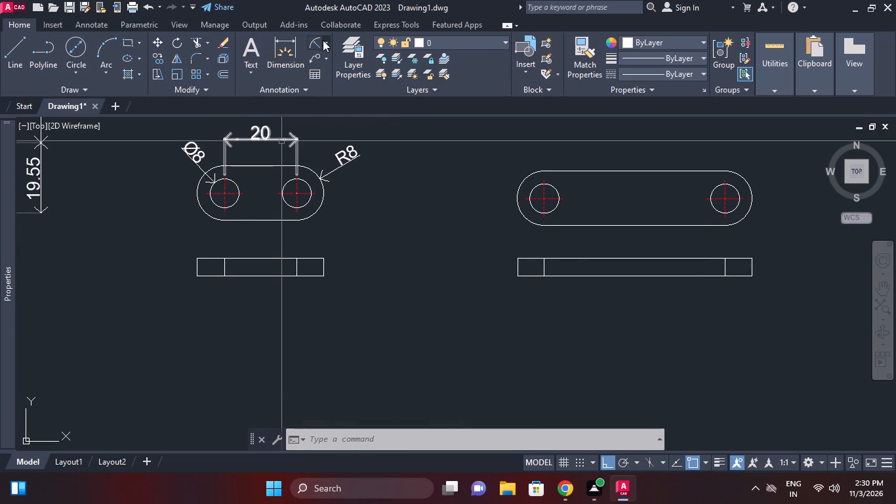
{"action": "left_click", "coordinate": [323, 40]}
{"action": "left_click", "coordinate": [331, 58]}
{"action": "left_click", "coordinate": [325, 275]}
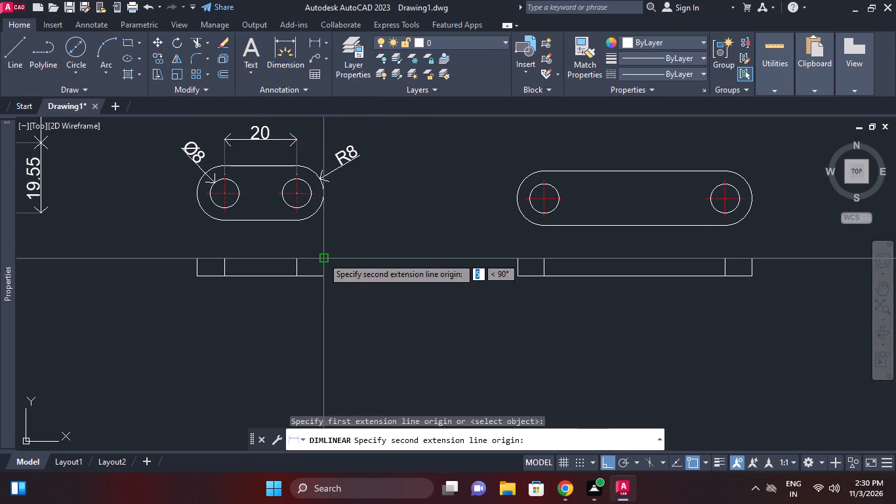
{"action": "left_click", "coordinate": [323, 257]}
{"action": "left_click", "coordinate": [349, 271]}
Add a diameter dimension to the longer link's right hole, with the text outside to the upper right.
{"action": "scroll", "coordinate": [406, 234], "scroll_direction": "down", "scroll_amount": 1}
{"action": "middle_click_drag", "start_coordinate": [406, 234], "coordinate": [382, 255]}
{"action": "middle_click_drag", "start_coordinate": [446, 214], "coordinate": [411, 218]}
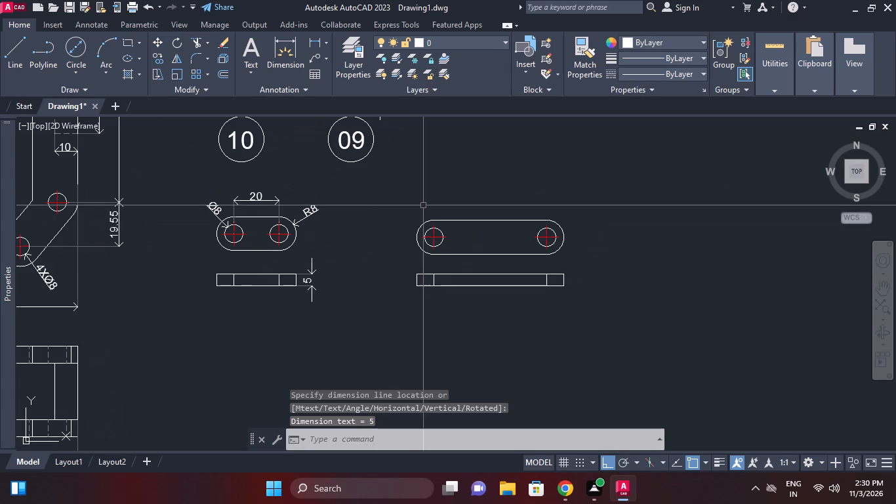
{"action": "right_click", "coordinate": [372, 200]}
{"action": "left_click", "coordinate": [417, 226]}
{"action": "left_click", "coordinate": [586, 236]}
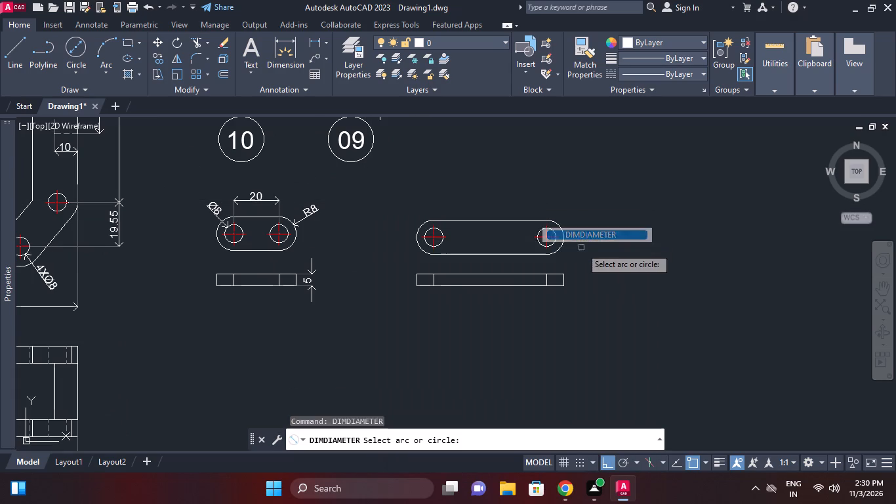
{"action": "left_click", "coordinate": [556, 230]}
{"action": "left_click", "coordinate": [562, 221]}
Add a radius dimension to the longer link's left rounded end, with the text to its upper left.
{"action": "right_click", "coordinate": [603, 207]}
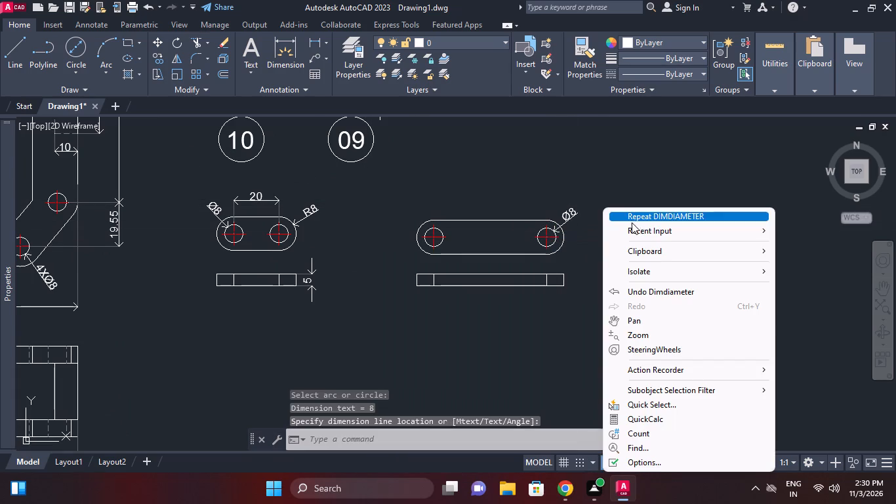
{"action": "left_click", "coordinate": [642, 232]}
{"action": "left_click", "coordinate": [820, 251]}
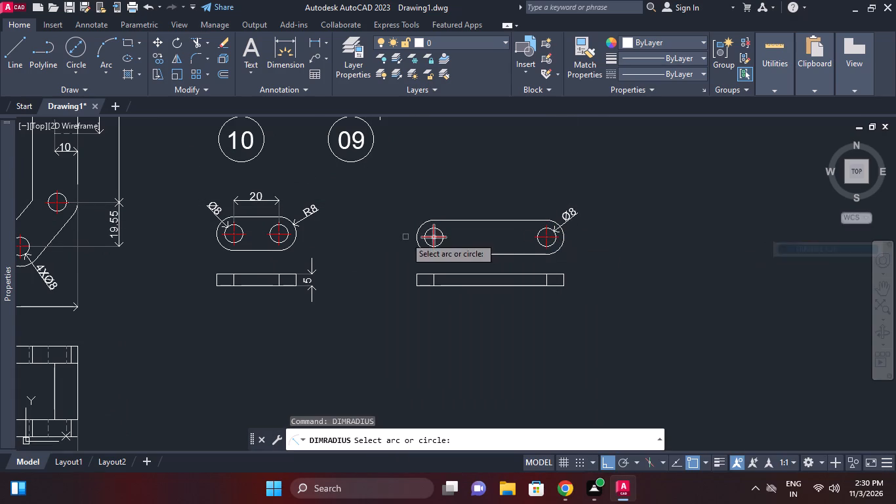
{"action": "left_click", "coordinate": [422, 222]}
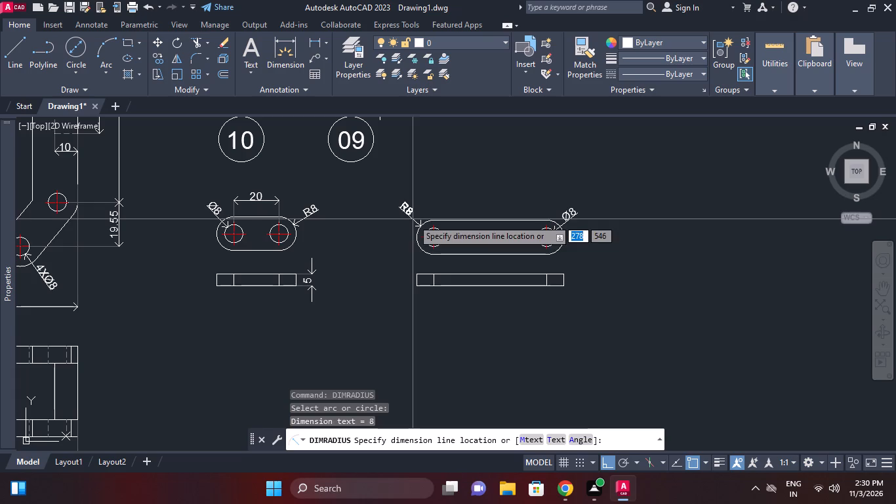
{"action": "left_click", "coordinate": [413, 219]}
Add a linear dimension between the longer link's two hole centres, placing it above the view.
{"action": "right_click", "coordinate": [449, 167]}
{"action": "left_click", "coordinate": [485, 186]}
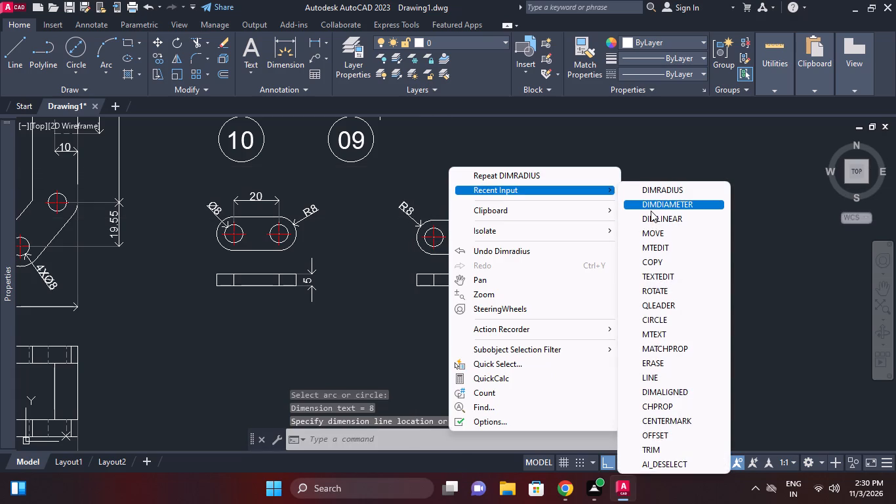
{"action": "left_click", "coordinate": [654, 217]}
{"action": "scroll", "coordinate": [470, 238], "scroll_direction": "up", "scroll_amount": 1}
{"action": "left_click", "coordinate": [411, 218]}
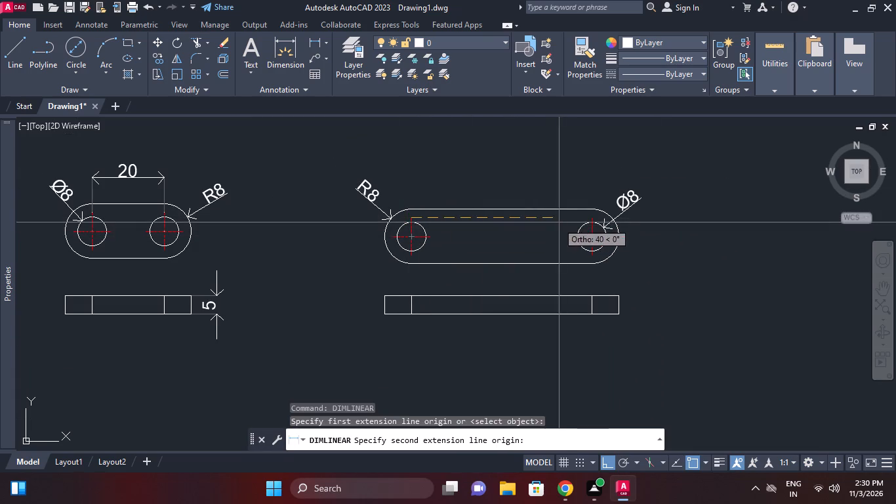
{"action": "left_click", "coordinate": [592, 219]}
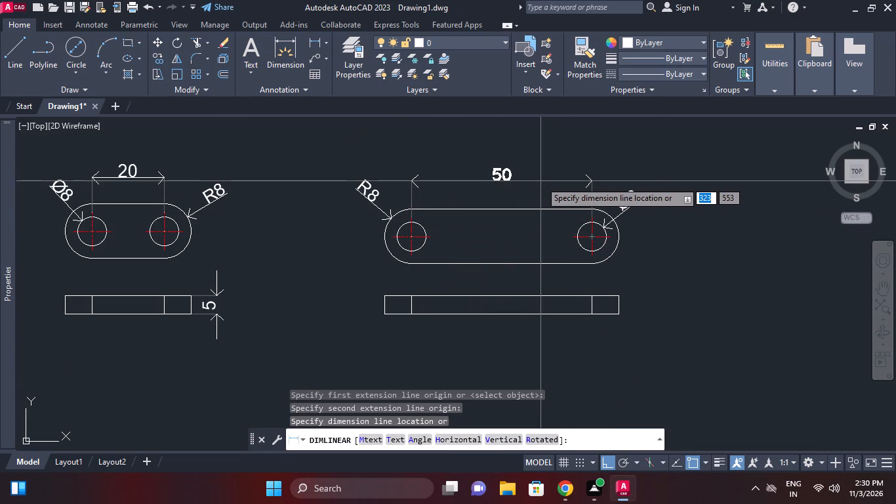
{"action": "left_click", "coordinate": [540, 181]}
Dimension the longer link's thickness on its lower view, placing the dimension to the right of that view.
{"action": "right_click", "coordinate": [658, 169]}
{"action": "left_click", "coordinate": [681, 173]}
{"action": "scroll", "coordinate": [647, 272], "scroll_direction": "up", "scroll_amount": 2}
{"action": "right_click", "coordinate": [643, 283]}
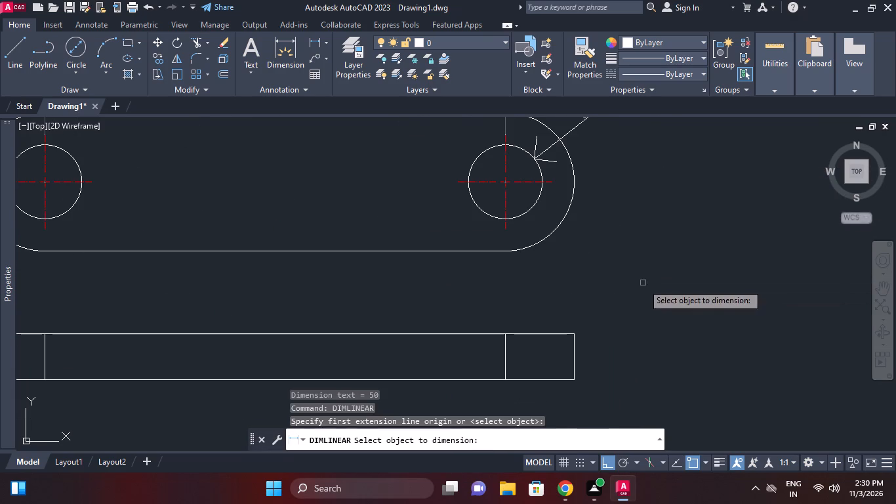
{"action": "left_click", "coordinate": [573, 348]}
{"action": "scroll", "coordinate": [624, 331], "scroll_direction": "down", "scroll_amount": 1}
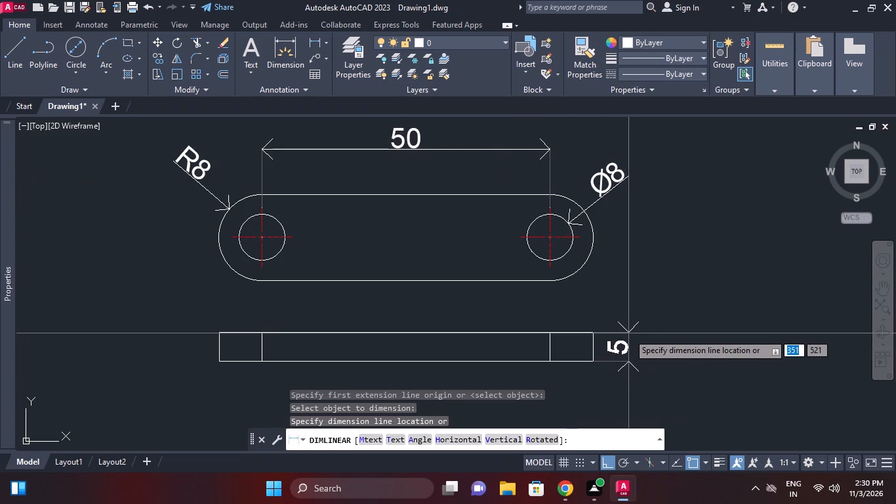
{"action": "left_click", "coordinate": [628, 333]}
Copy the circled number 09 to below the short link and below the longer link, with Ortho turned off.
{"action": "scroll", "coordinate": [619, 287], "scroll_direction": "down", "scroll_amount": 3}
{"action": "middle_click_drag", "start_coordinate": [619, 287], "coordinate": [607, 274]}
{"action": "scroll", "coordinate": [438, 194], "scroll_direction": "up", "scroll_amount": 1}
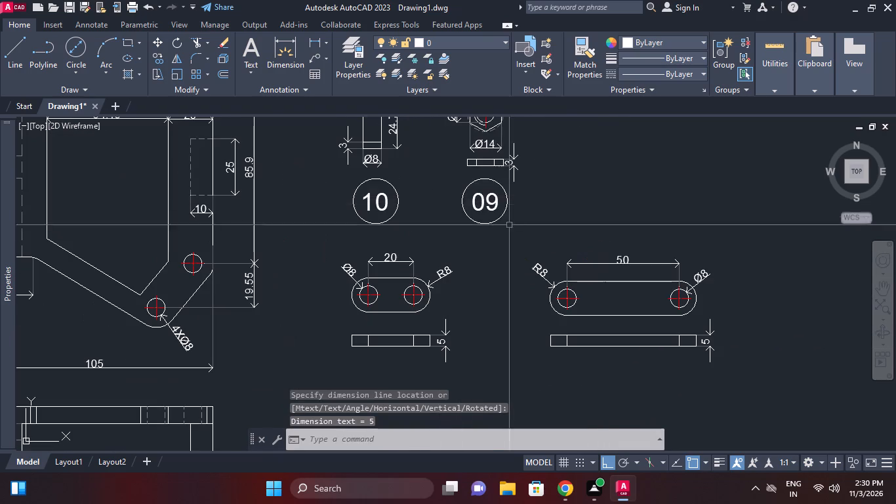
{"action": "left_click", "coordinate": [510, 226]}
{"action": "left_click", "coordinate": [487, 207]}
{"action": "right_click", "coordinate": [487, 207]}
{"action": "left_click", "coordinate": [544, 267]}
{"action": "left_click", "coordinate": [501, 261]}
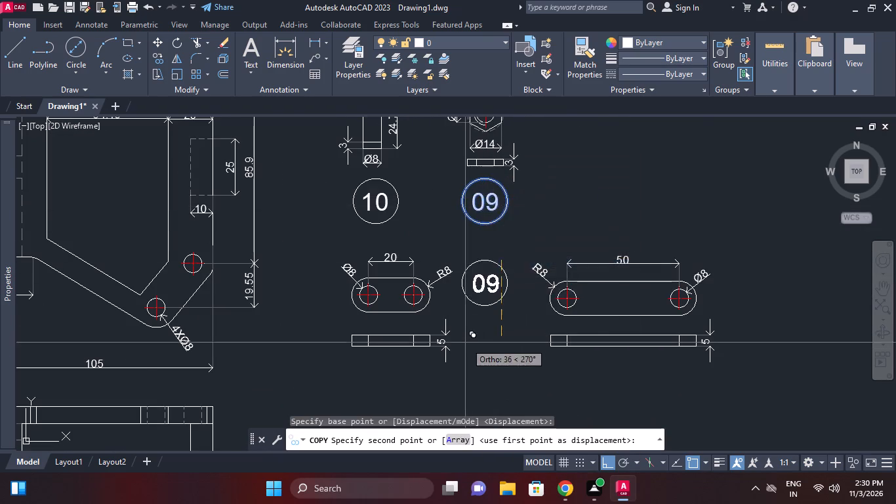
{"action": "middle_click_drag", "start_coordinate": [462, 341], "coordinate": [540, 208]}
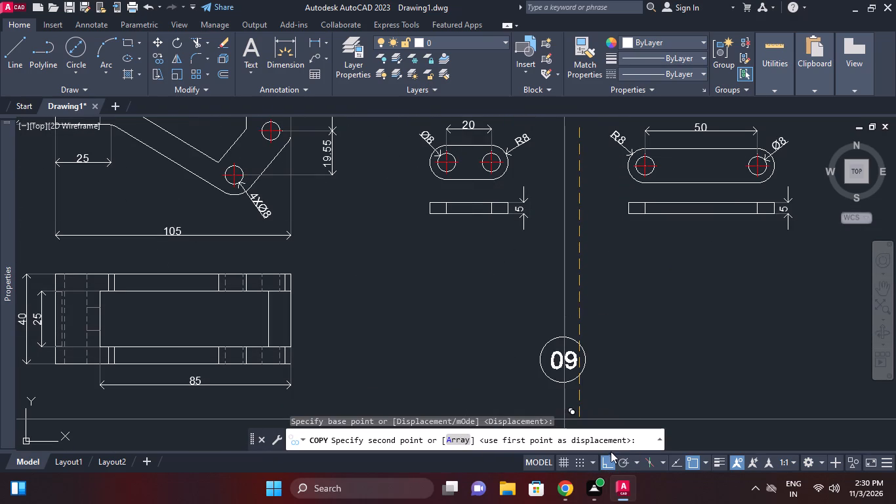
{"action": "left_click", "coordinate": [611, 455]}
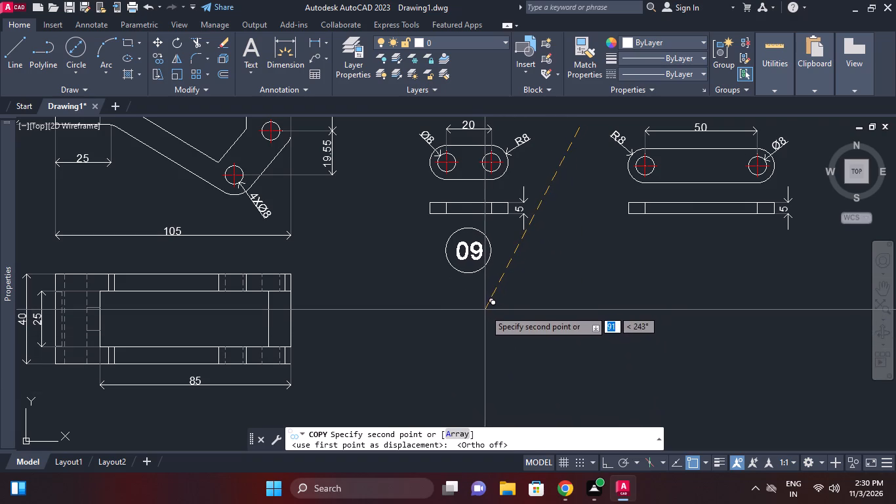
{"action": "left_click", "coordinate": [485, 310]}
{"action": "left_click", "coordinate": [728, 306]}
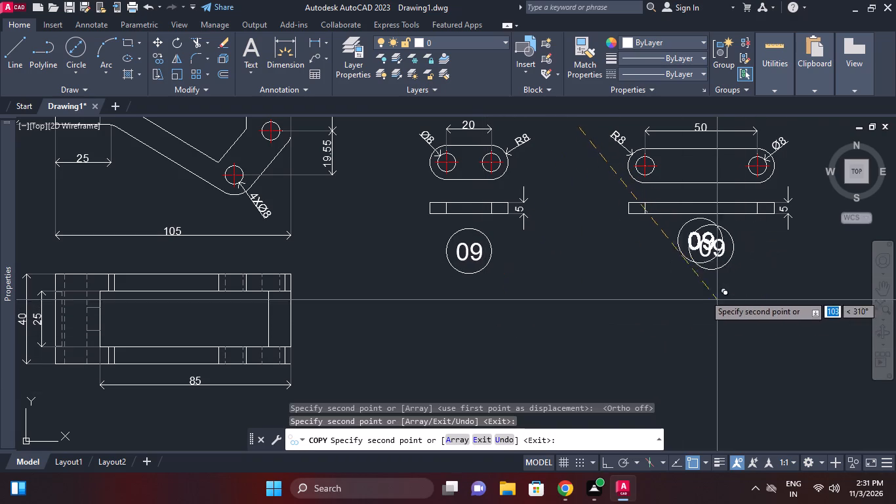
{"action": "right_click", "coordinate": [570, 250]}
{"action": "left_click", "coordinate": [607, 268]}
Change the circled number below the short link to 05.
{"action": "double_click", "coordinate": [467, 252]}
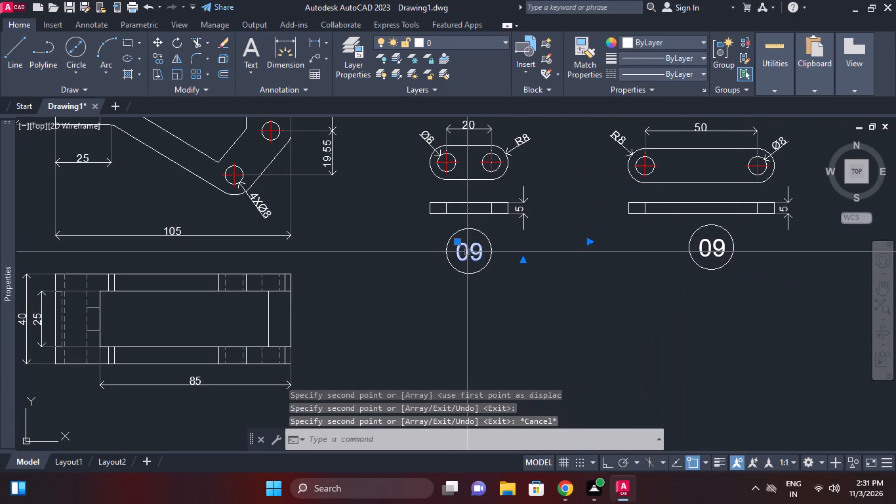
{"action": "key", "text": "ctrl+a"}
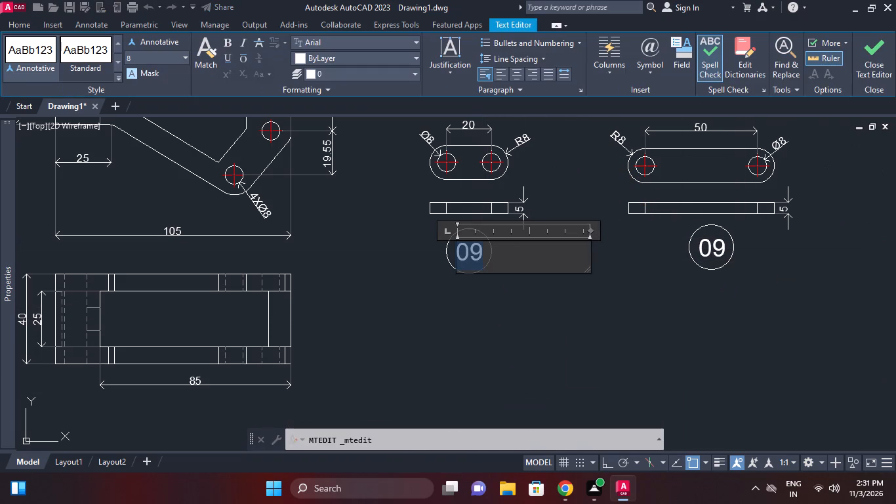
{"action": "key", "text": "0"}
{"action": "key", "text": "5"}
{"action": "left_click", "coordinate": [582, 296]}
Change the circled number below the longer link to 04.
{"action": "double_click", "coordinate": [717, 240]}
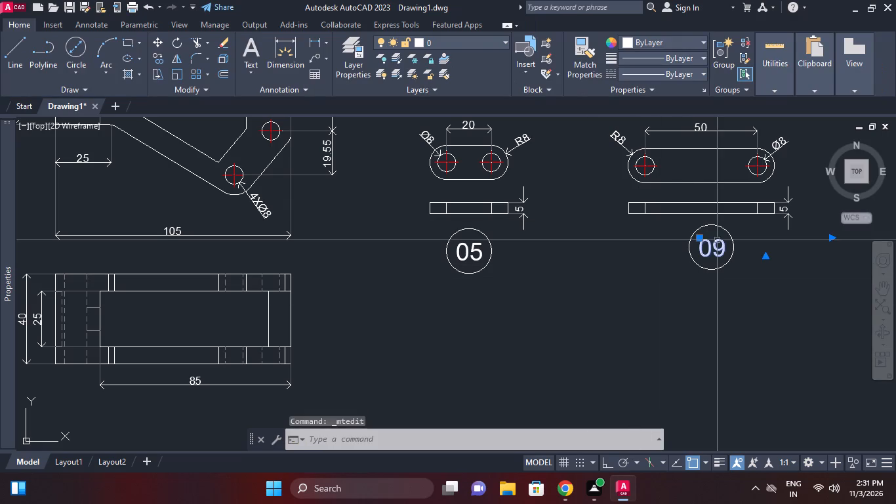
{"action": "key", "text": "ctrl+a"}
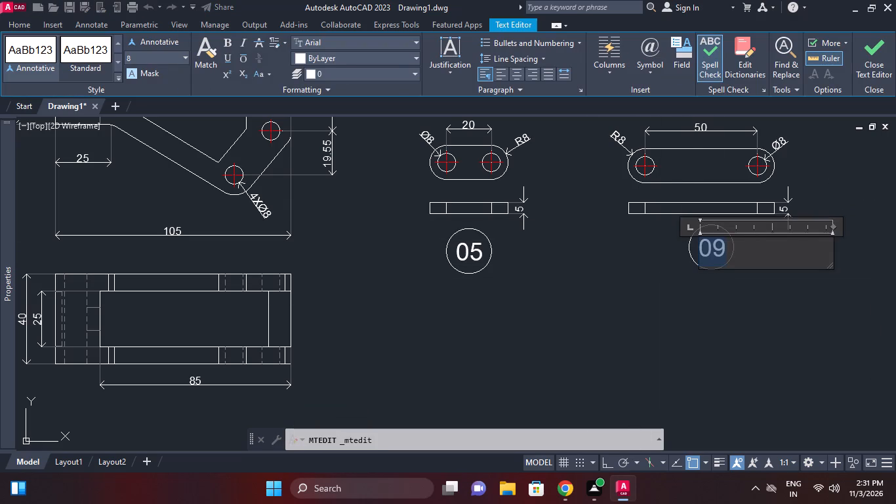
{"action": "type", "text": "04"}
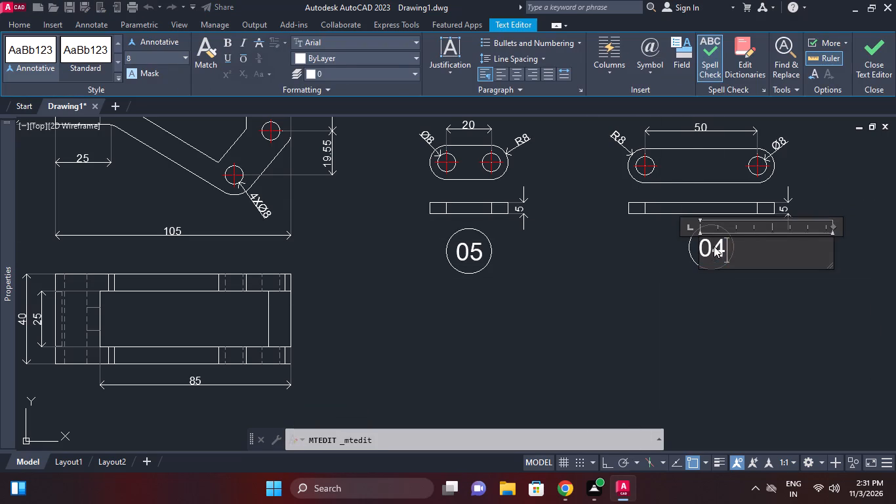
{"action": "left_click", "coordinate": [723, 331]}
Move the longer link's views, dimensions and number closer to the short link.
{"action": "scroll", "coordinate": [736, 281], "scroll_direction": "down", "scroll_amount": 1}
{"action": "middle_click_drag", "start_coordinate": [736, 281], "coordinate": [729, 293]}
{"action": "scroll", "coordinate": [746, 307], "scroll_direction": "down", "scroll_amount": 1}
{"action": "middle_click_drag", "start_coordinate": [747, 309], "coordinate": [682, 322]}
{"action": "scroll", "coordinate": [630, 278], "scroll_direction": "up", "scroll_amount": 1}
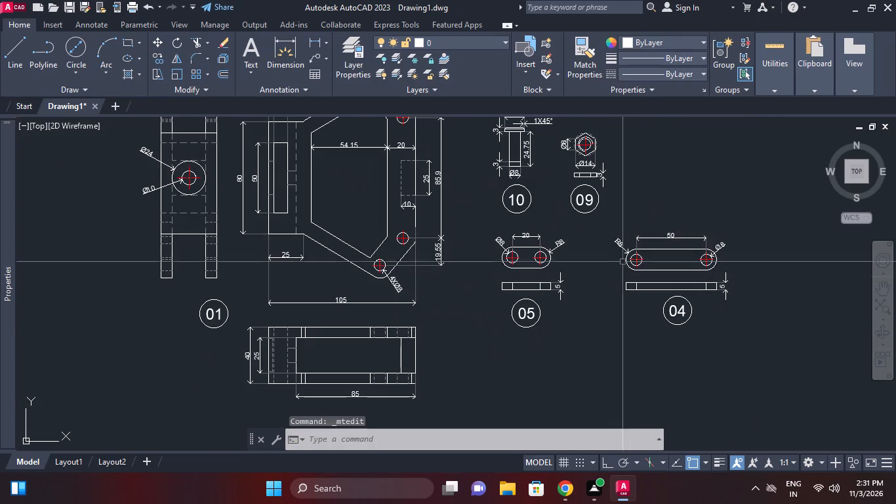
{"action": "left_click", "coordinate": [607, 225]}
{"action": "left_click", "coordinate": [756, 348]}
{"action": "key", "text": "m"}
{"action": "key", "text": "space"}
{"action": "left_click", "coordinate": [750, 309]}
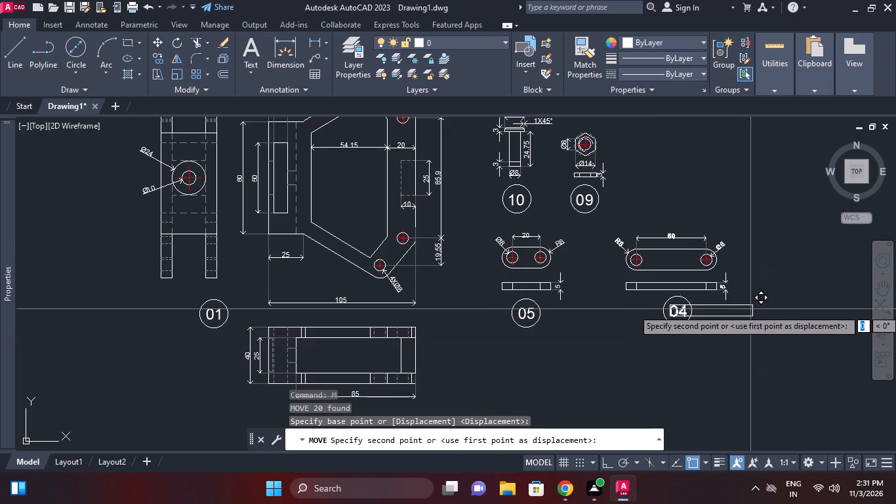
{"action": "left_click", "coordinate": [724, 307]}
Move both views of the bent link to the free space below the numbered short link 05.
{"action": "middle_click_drag", "start_coordinate": [690, 307], "coordinate": [687, 235]}
{"action": "scroll", "coordinate": [687, 306], "scroll_direction": "down", "scroll_amount": 1}
{"action": "middle_click_drag", "start_coordinate": [657, 296], "coordinate": [645, 273]}
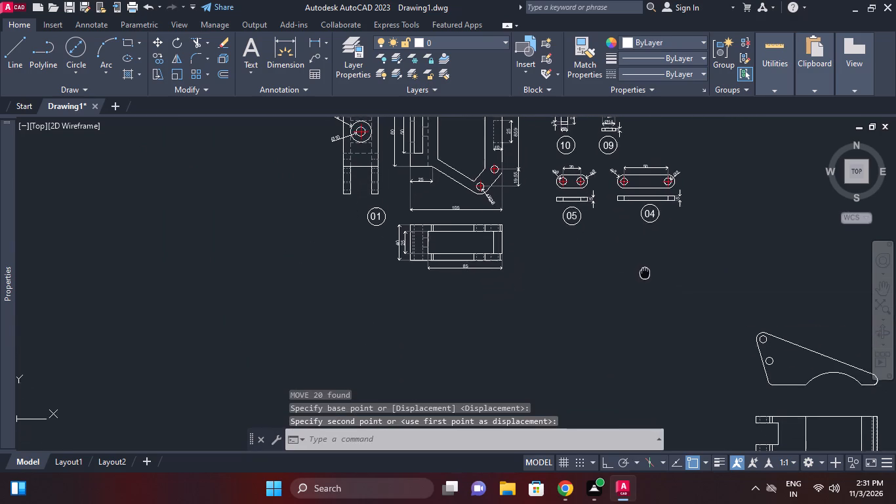
{"action": "middle_click_drag", "start_coordinate": [645, 273], "coordinate": [644, 273]}
{"action": "middle_click_drag", "start_coordinate": [704, 311], "coordinate": [679, 310]}
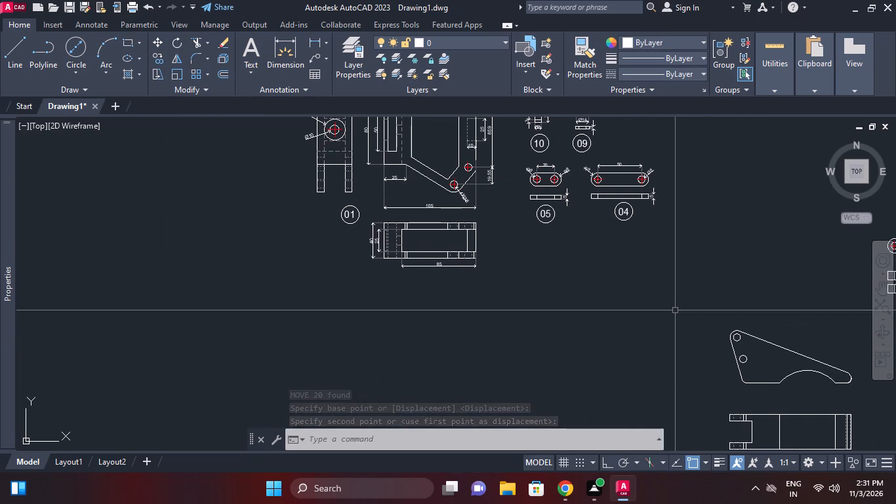
{"action": "middle_click_drag", "start_coordinate": [676, 316], "coordinate": [647, 306]}
{"action": "scroll", "coordinate": [650, 309], "scroll_direction": "down", "scroll_amount": 2}
{"action": "scroll", "coordinate": [748, 258], "scroll_direction": "up", "scroll_amount": 1}
{"action": "left_click", "coordinate": [689, 244]}
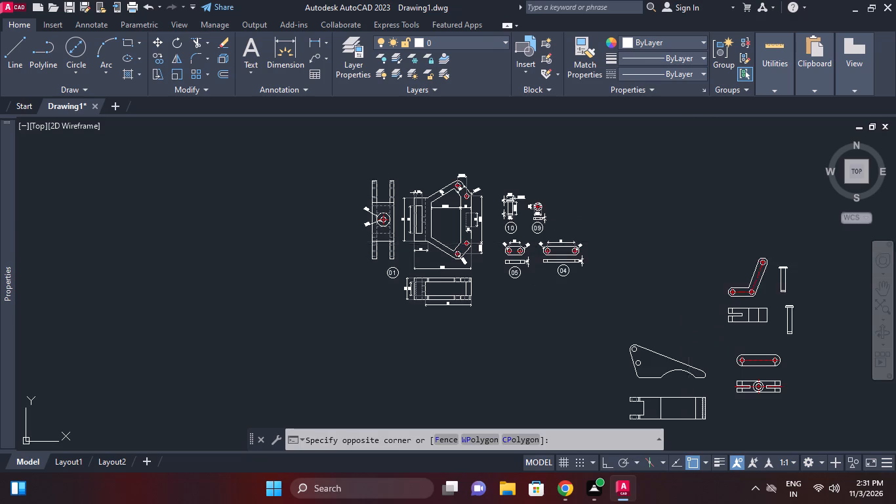
{"action": "left_click", "coordinate": [777, 332]}
{"action": "key", "text": "m"}
{"action": "key", "text": "space"}
{"action": "left_click", "coordinate": [742, 313]}
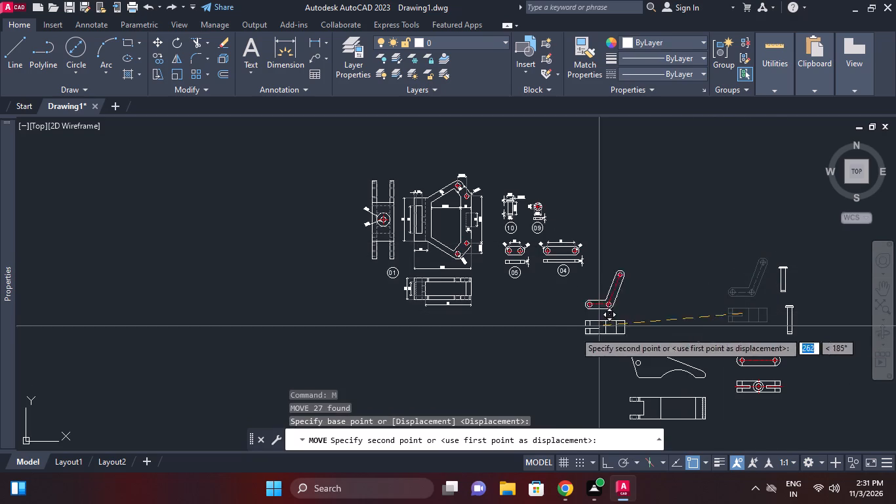
{"action": "scroll", "coordinate": [498, 342], "scroll_direction": "up", "scroll_amount": 1}
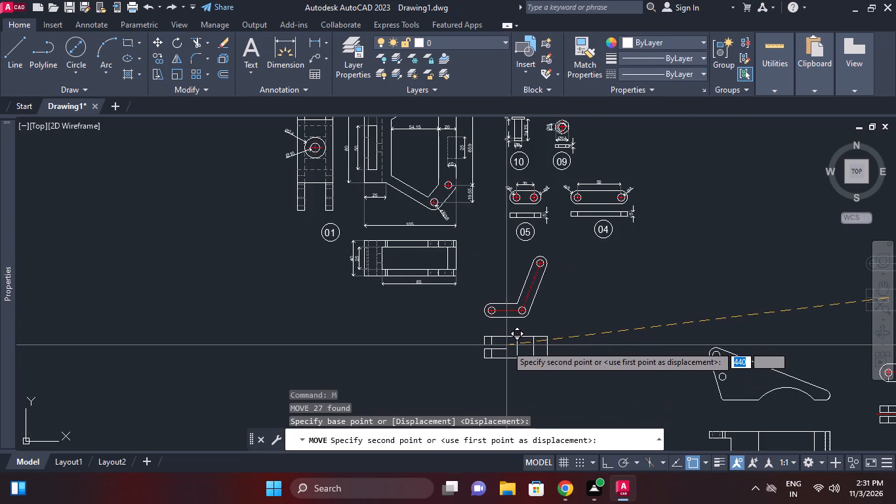
{"action": "left_click", "coordinate": [506, 345]}
Add a horizontal linear dimension between the bent link's elbow hole and upper hole, placing it above the view.
{"action": "middle_click_drag", "start_coordinate": [523, 290], "coordinate": [533, 299]}
{"action": "scroll", "coordinate": [536, 289], "scroll_direction": "up", "scroll_amount": 1}
{"action": "middle_click_drag", "start_coordinate": [536, 289], "coordinate": [539, 325]}
{"action": "type", "text": "dli"}
{"action": "key", "text": "space"}
{"action": "scroll", "coordinate": [536, 352], "scroll_direction": "up", "scroll_amount": 2}
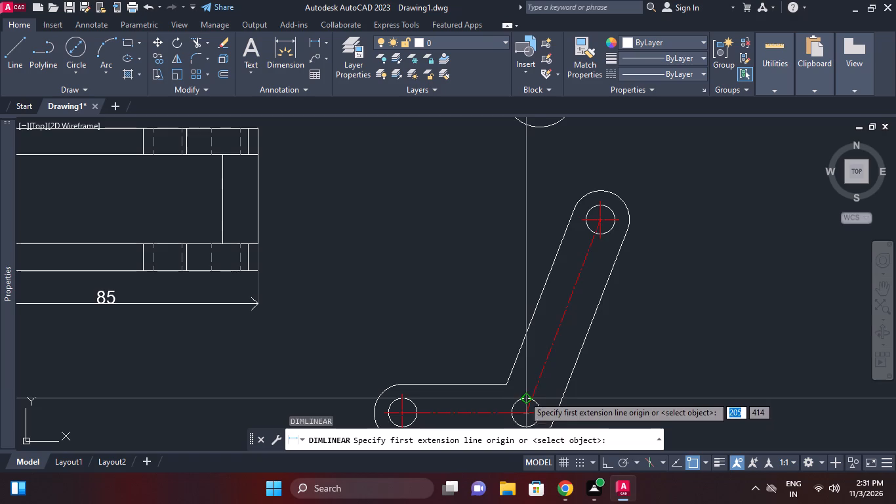
{"action": "left_click", "coordinate": [523, 396]}
{"action": "left_click", "coordinate": [600, 198]}
{"action": "left_click", "coordinate": [569, 160]}
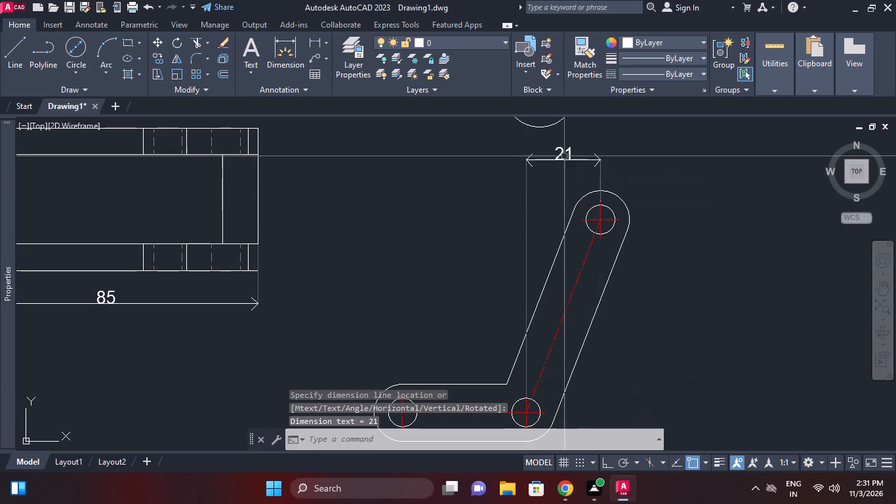
Match the properties of part 01's 16.35 dimension onto the bent link's upper horizontal dimension.
{"action": "middle_click_drag", "start_coordinate": [619, 161], "coordinate": [608, 283]}
{"action": "scroll", "coordinate": [619, 185], "scroll_direction": "down", "scroll_amount": 3}
{"action": "middle_click_drag", "start_coordinate": [597, 232], "coordinate": [593, 250]}
{"action": "scroll", "coordinate": [588, 169], "scroll_direction": "up", "scroll_amount": 3}
{"action": "middle_click_drag", "start_coordinate": [563, 163], "coordinate": [588, 245]}
{"action": "scroll", "coordinate": [580, 236], "scroll_direction": "down", "scroll_amount": 2}
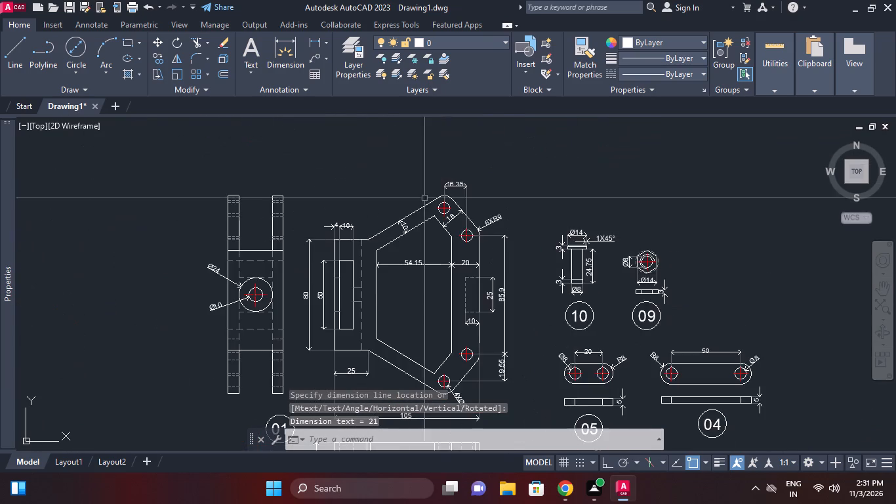
{"action": "scroll", "coordinate": [411, 176], "scroll_direction": "up", "scroll_amount": 1}
{"action": "left_click", "coordinate": [478, 191]}
{"action": "left_click", "coordinate": [588, 60]}
{"action": "scroll", "coordinate": [588, 60], "scroll_direction": "down", "scroll_amount": 3}
{"action": "middle_click", "coordinate": [588, 60]}
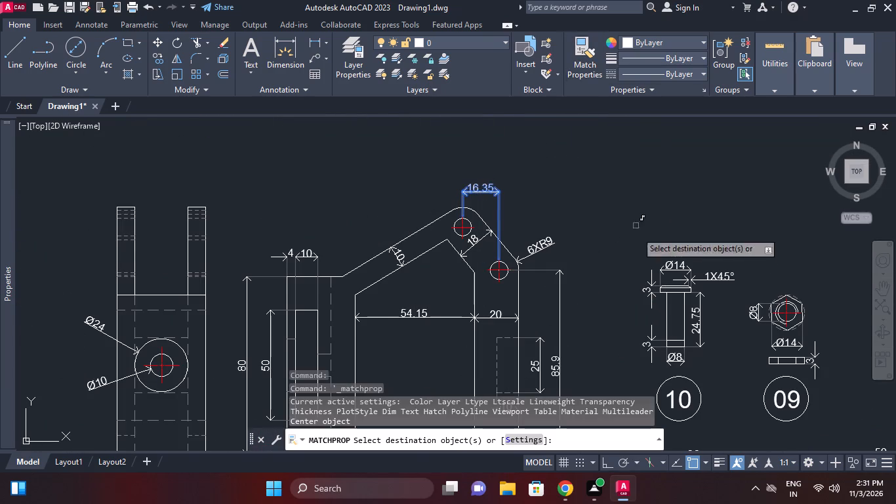
{"action": "middle_click_drag", "start_coordinate": [638, 239], "coordinate": [653, 84]}
{"action": "scroll", "coordinate": [639, 158], "scroll_direction": "down", "scroll_amount": 2}
{"action": "scroll", "coordinate": [671, 298], "scroll_direction": "up", "scroll_amount": 4}
{"action": "left_click", "coordinate": [677, 220]}
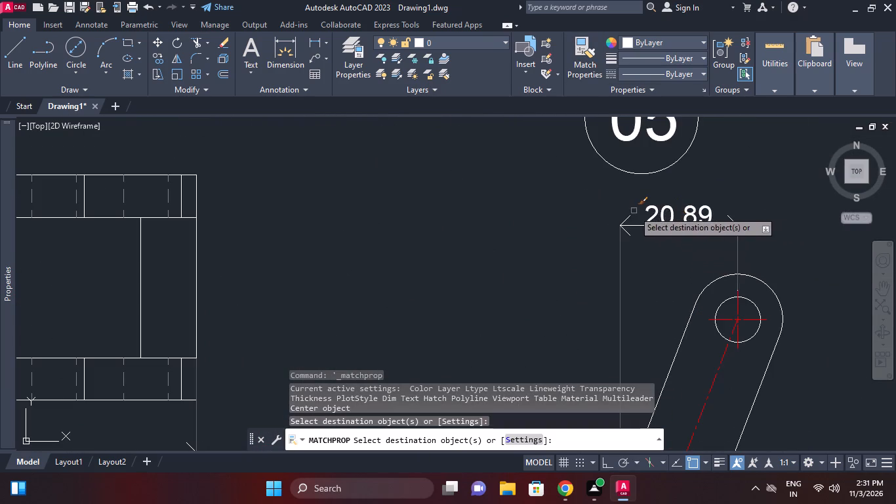
{"action": "right_click", "coordinate": [634, 211]}
{"action": "left_click", "coordinate": [659, 213]}
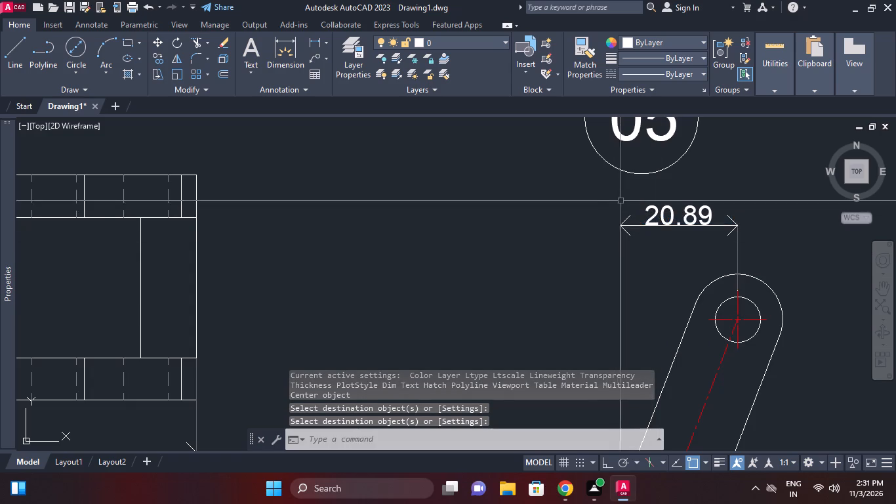
Add a horizontal linear dimension between the bent link's two lower holes, placing it below the front view.
{"action": "left_click", "coordinate": [318, 41]}
{"action": "middle_click_drag", "start_coordinate": [388, 170], "coordinate": [375, 0]}
{"action": "scroll", "coordinate": [422, 199], "scroll_direction": "down", "scroll_amount": 1}
{"action": "middle_click_drag", "start_coordinate": [462, 287], "coordinate": [472, 191]}
{"action": "left_click", "coordinate": [426, 278]}
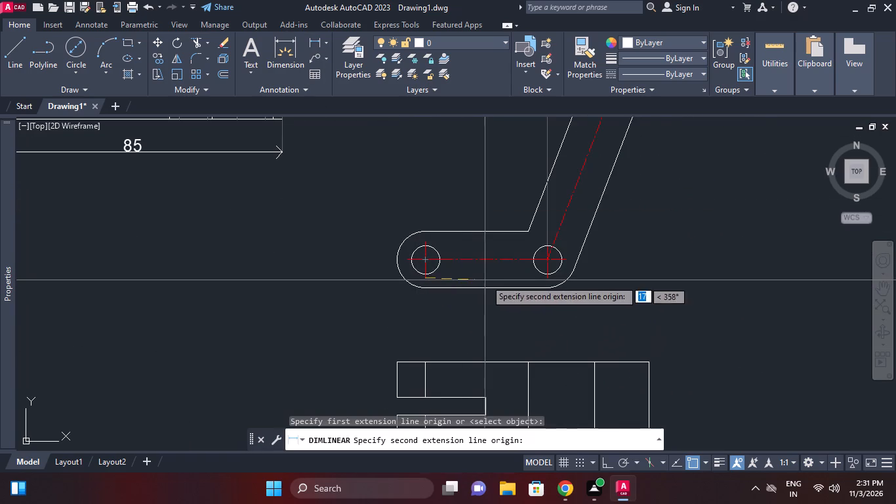
{"action": "left_click", "coordinate": [548, 277]}
{"action": "left_click", "coordinate": [539, 321]}
Match the properties of the bent link's upper horizontal dimension onto the one between its two lower holes.
{"action": "middle_click_drag", "start_coordinate": [623, 262], "coordinate": [613, 318]}
{"action": "scroll", "coordinate": [622, 286], "scroll_direction": "down", "scroll_amount": 1}
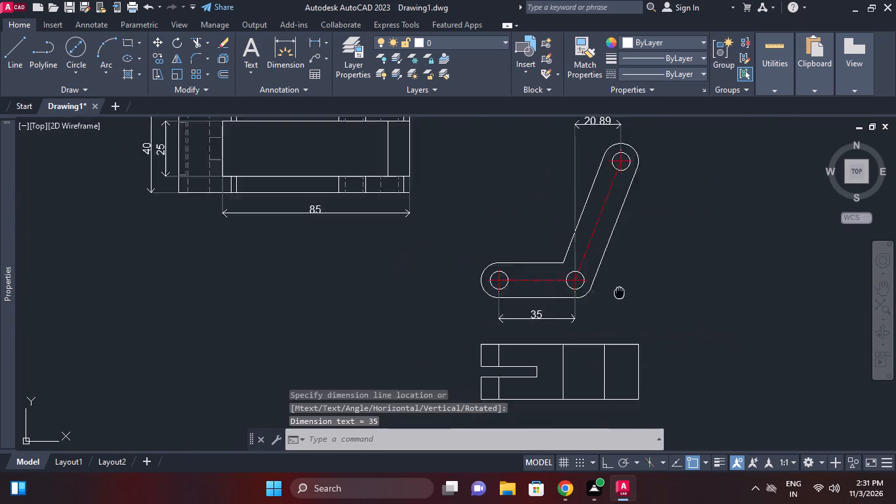
{"action": "middle_click_drag", "start_coordinate": [613, 318], "coordinate": [612, 323]}
{"action": "left_click", "coordinate": [593, 161]}
{"action": "left_click", "coordinate": [577, 56]}
{"action": "middle_click_drag", "start_coordinate": [571, 161], "coordinate": [584, 84]}
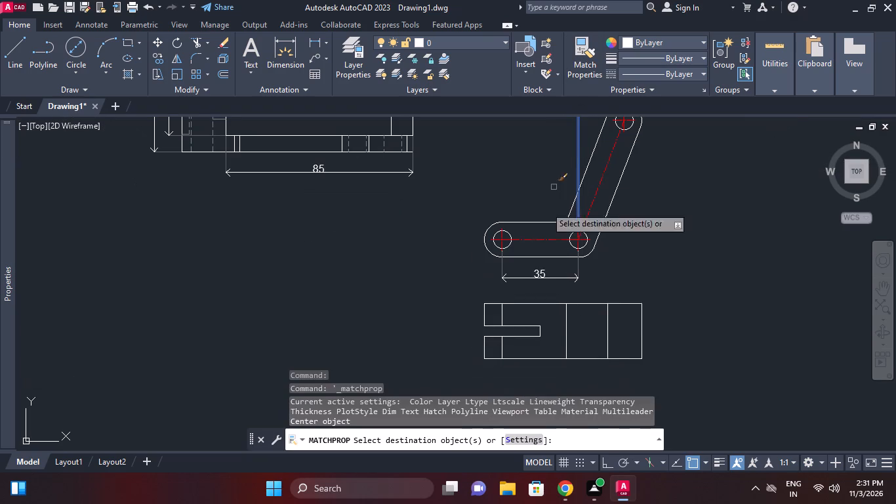
{"action": "left_click", "coordinate": [542, 276]}
{"action": "right_click", "coordinate": [632, 257]}
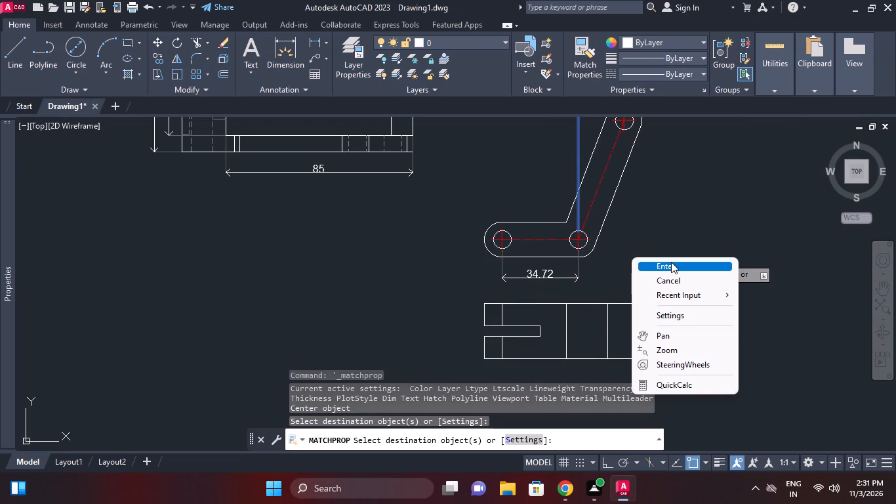
{"action": "left_click", "coordinate": [671, 262]}
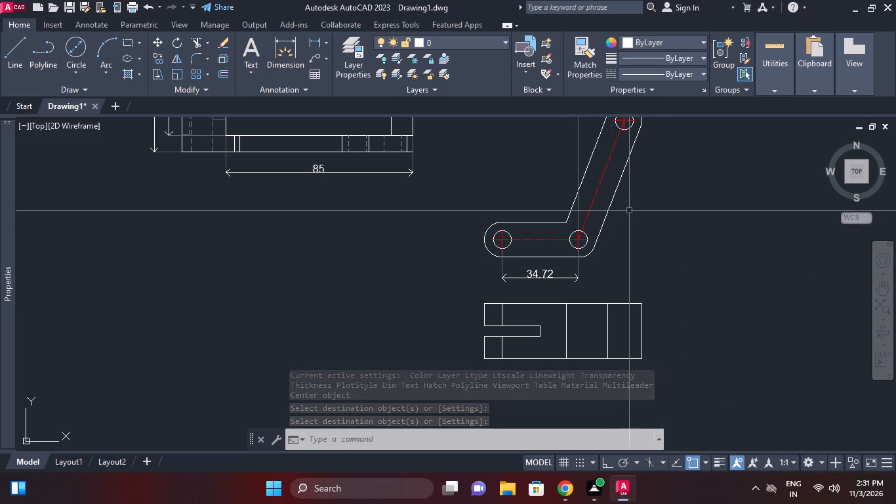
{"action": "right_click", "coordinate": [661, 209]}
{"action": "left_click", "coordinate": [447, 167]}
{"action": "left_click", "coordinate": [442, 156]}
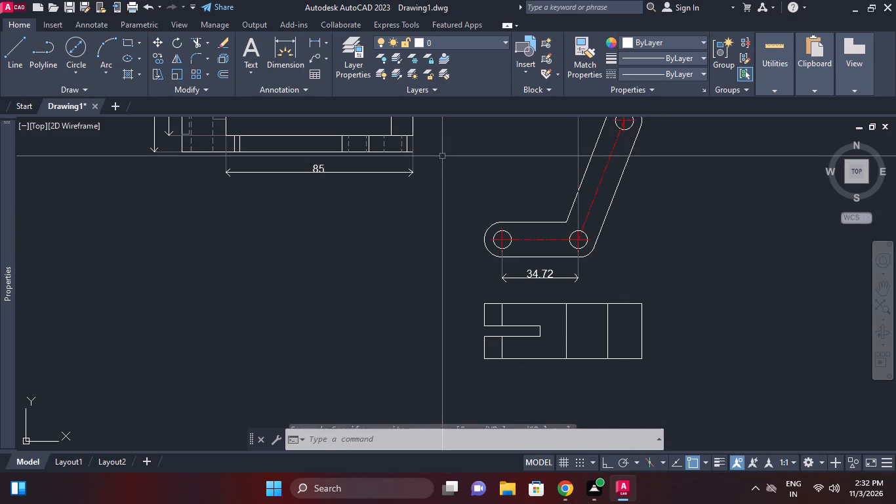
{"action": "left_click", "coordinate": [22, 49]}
Add a vertical linear dimension between the bent link's elbow hole and upper hole, placing it right of the front view.
{"action": "left_click", "coordinate": [310, 41]}
{"action": "middle_click_drag", "start_coordinate": [568, 233], "coordinate": [566, 242]}
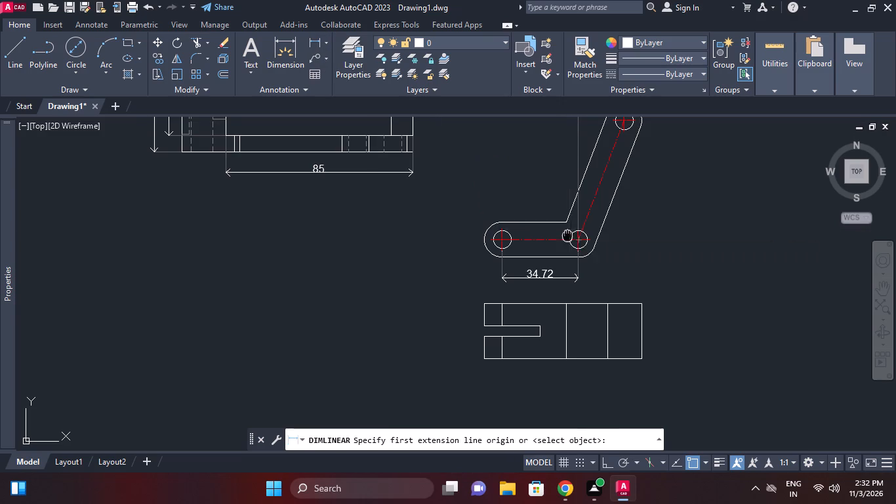
{"action": "middle_click_drag", "start_coordinate": [566, 242], "coordinate": [558, 279]}
{"action": "scroll", "coordinate": [618, 285], "scroll_direction": "up", "scroll_amount": 1}
{"action": "left_click", "coordinate": [557, 285]}
{"action": "middle_click_drag", "start_coordinate": [609, 207], "coordinate": [569, 411]}
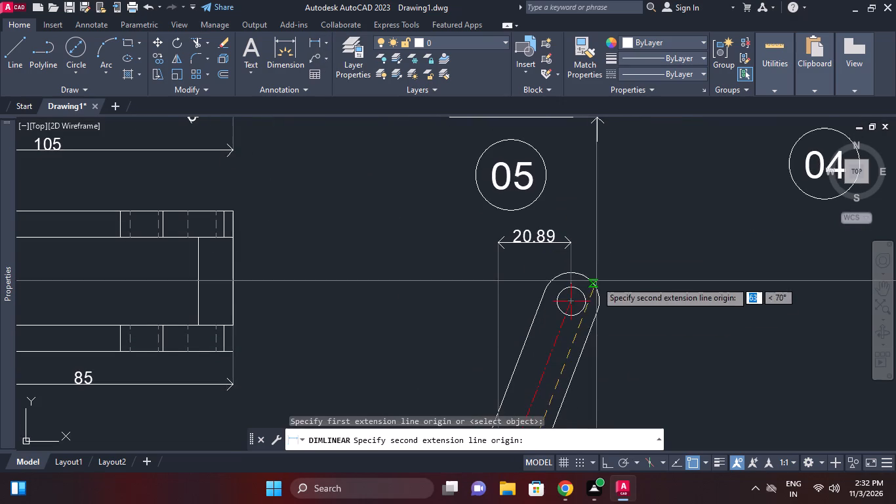
{"action": "left_click", "coordinate": [592, 304]}
{"action": "middle_click_drag", "start_coordinate": [601, 309], "coordinate": [601, 204]}
{"action": "left_click", "coordinate": [628, 251]}
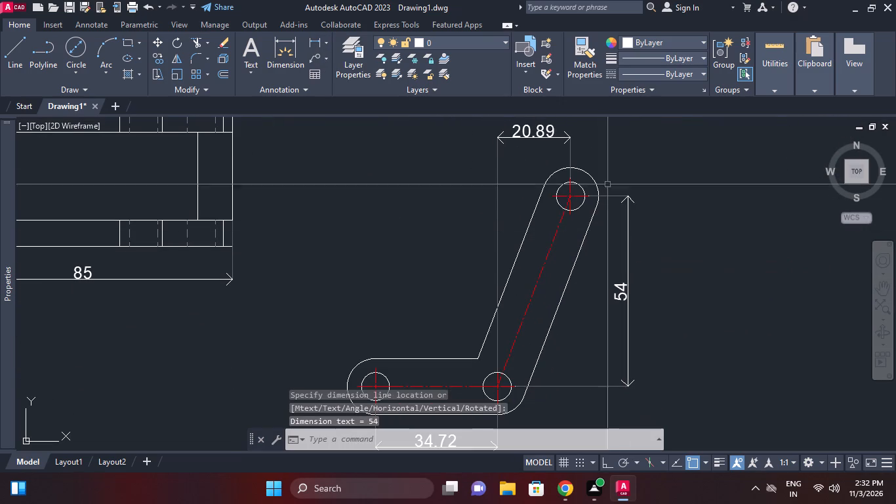
Match the properties of the bent link's upper horizontal dimension onto its vertical hole-spacing dimension.
{"action": "left_click", "coordinate": [546, 127]}
{"action": "left_click", "coordinate": [592, 68]}
{"action": "left_click", "coordinate": [627, 302]}
{"action": "right_click", "coordinate": [678, 259]}
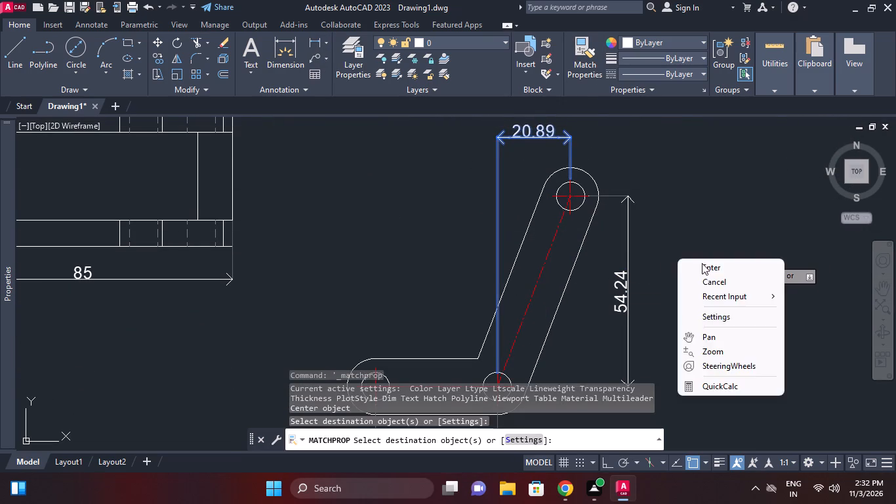
{"action": "left_click", "coordinate": [702, 263]}
Add a radius dimension to the rounded left end of the bent link, placing it above and left of the arc.
{"action": "scroll", "coordinate": [540, 262], "scroll_direction": "down", "scroll_amount": 2}
{"action": "middle_click_drag", "start_coordinate": [540, 262], "coordinate": [579, 237]}
{"action": "middle_click_drag", "start_coordinate": [518, 257], "coordinate": [565, 241]}
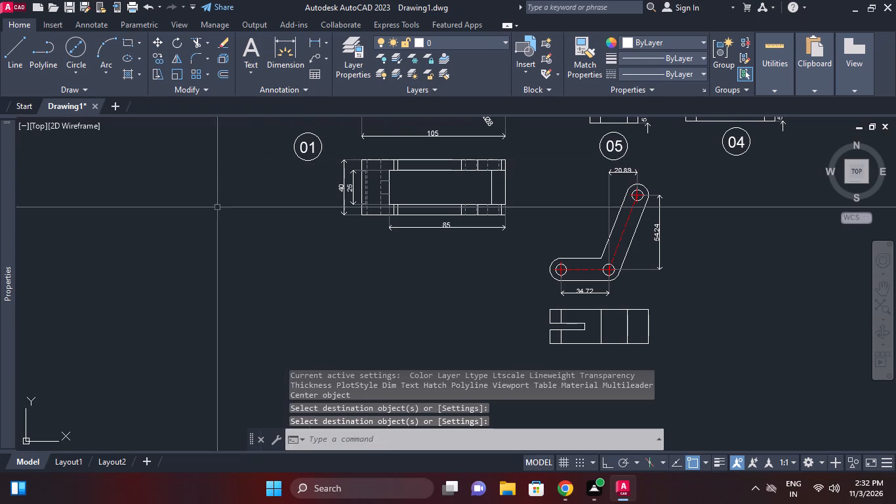
{"action": "right_click", "coordinate": [216, 207]}
{"action": "left_click", "coordinate": [274, 230]}
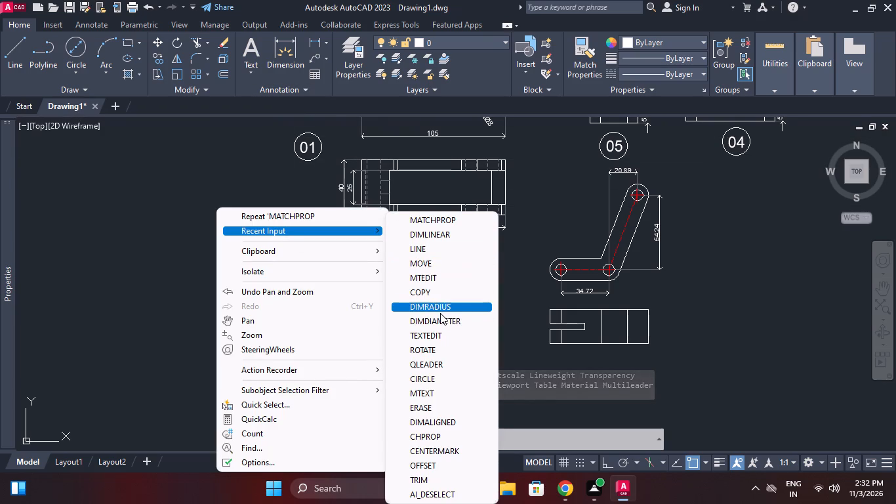
{"action": "left_click", "coordinate": [440, 312]}
{"action": "scroll", "coordinate": [599, 298], "scroll_direction": "up", "scroll_amount": 2}
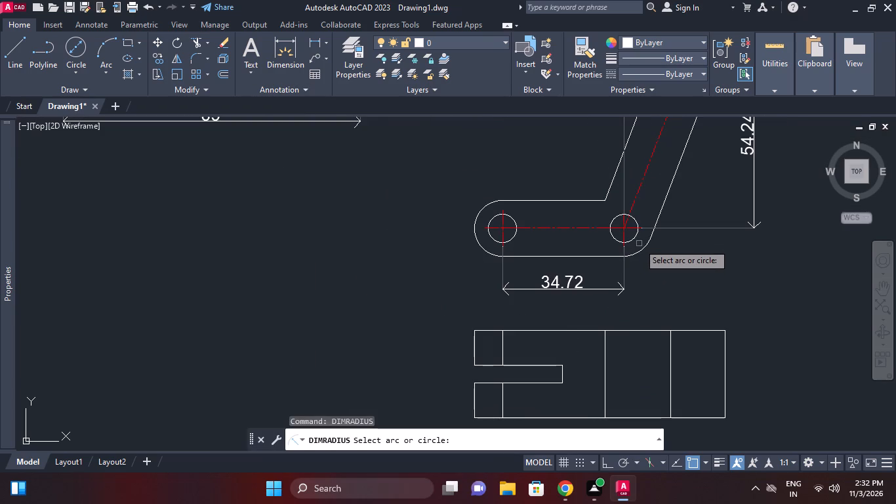
{"action": "left_click", "coordinate": [480, 213]}
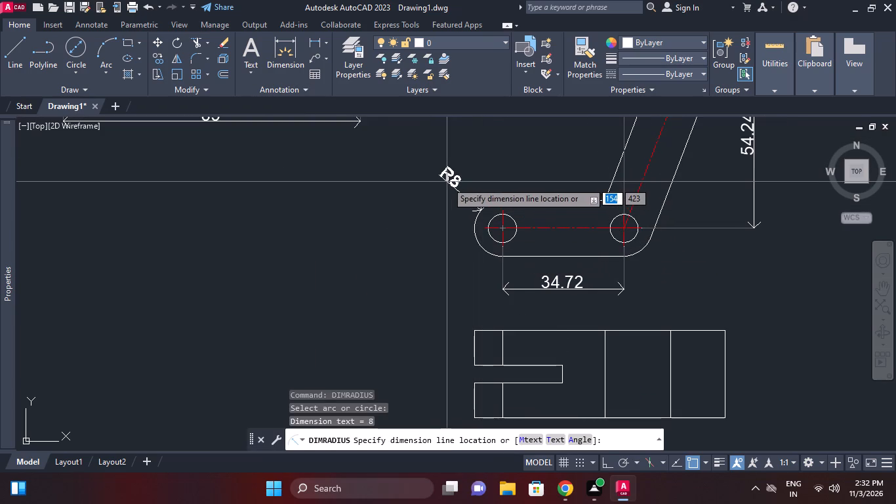
{"action": "left_click", "coordinate": [449, 184]}
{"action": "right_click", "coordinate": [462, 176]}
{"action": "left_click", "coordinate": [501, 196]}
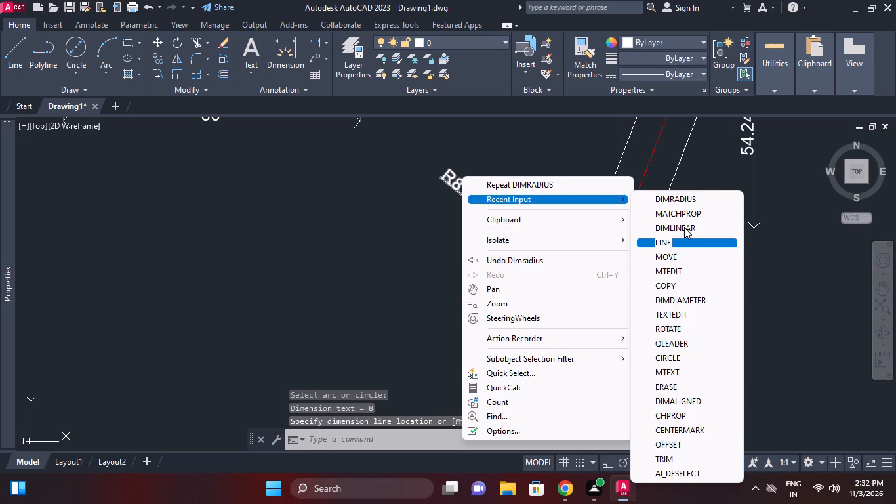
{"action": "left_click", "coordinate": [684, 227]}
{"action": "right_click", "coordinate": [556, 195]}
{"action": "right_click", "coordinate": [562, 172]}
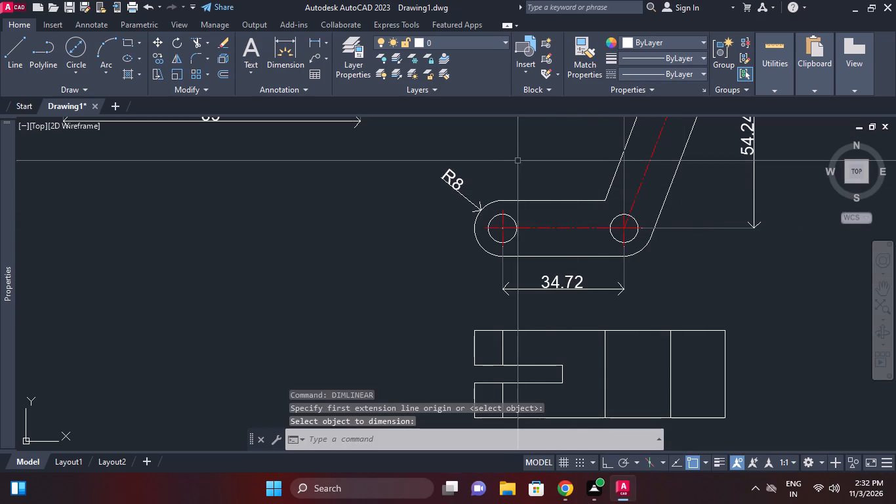
Add a diameter dimension to the bent link's lower-left hole, placing it below and left of the rounded end.
{"action": "right_click", "coordinate": [518, 161]}
{"action": "left_click", "coordinate": [580, 182]}
{"action": "left_click", "coordinate": [742, 290]}
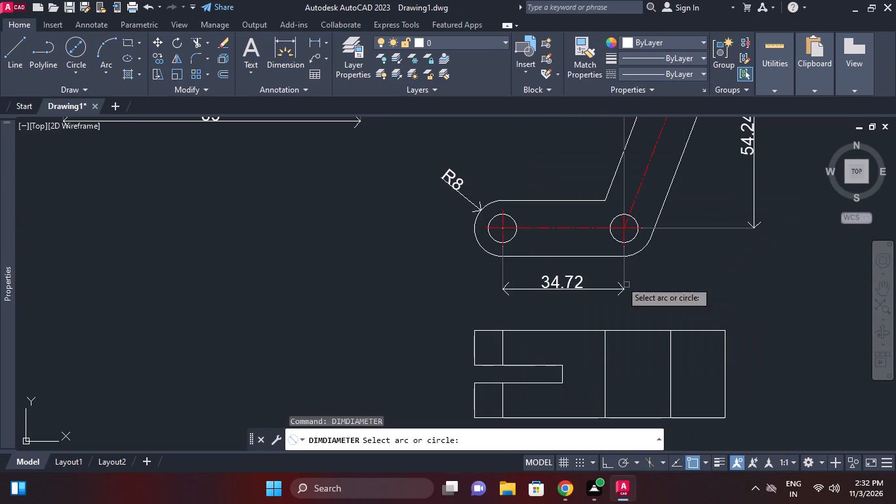
{"action": "left_click", "coordinate": [491, 235]}
{"action": "left_click", "coordinate": [466, 254]}
Add a vertical linear dimension for the slot width in the bent link's lower view, placing it left of the view.
{"action": "scroll", "coordinate": [485, 204], "scroll_direction": "down", "scroll_amount": 1}
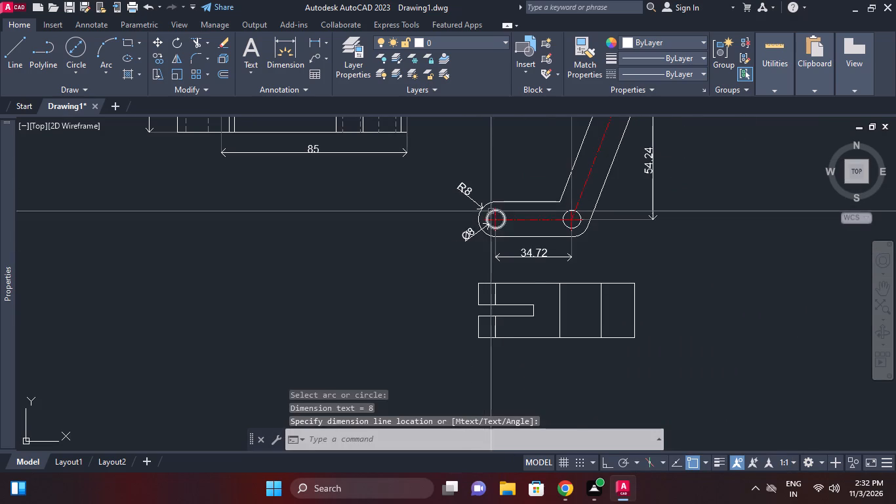
{"action": "middle_click", "coordinate": [617, 304]}
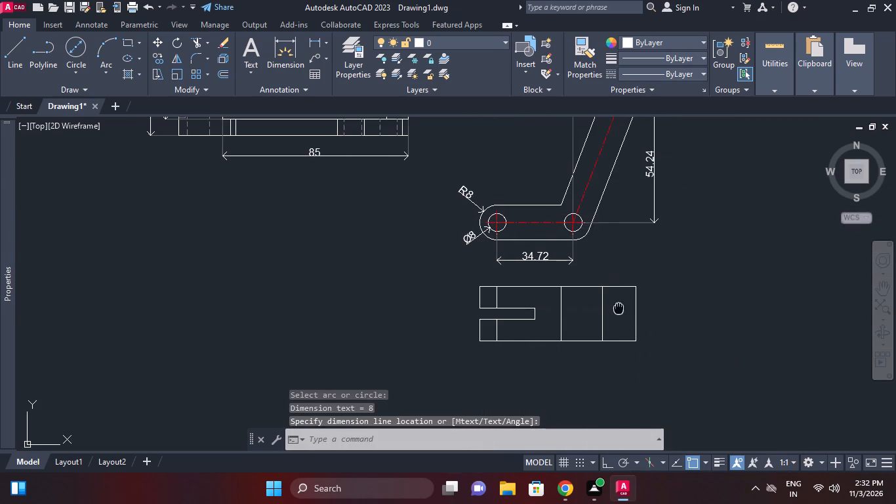
{"action": "middle_click_drag", "start_coordinate": [619, 307], "coordinate": [626, 302]}
{"action": "middle_click_drag", "start_coordinate": [645, 279], "coordinate": [645, 291]}
{"action": "scroll", "coordinate": [645, 291], "scroll_direction": "down", "scroll_amount": 1}
{"action": "scroll", "coordinate": [434, 255], "scroll_direction": "up", "scroll_amount": 1}
{"action": "right_click", "coordinate": [432, 255]}
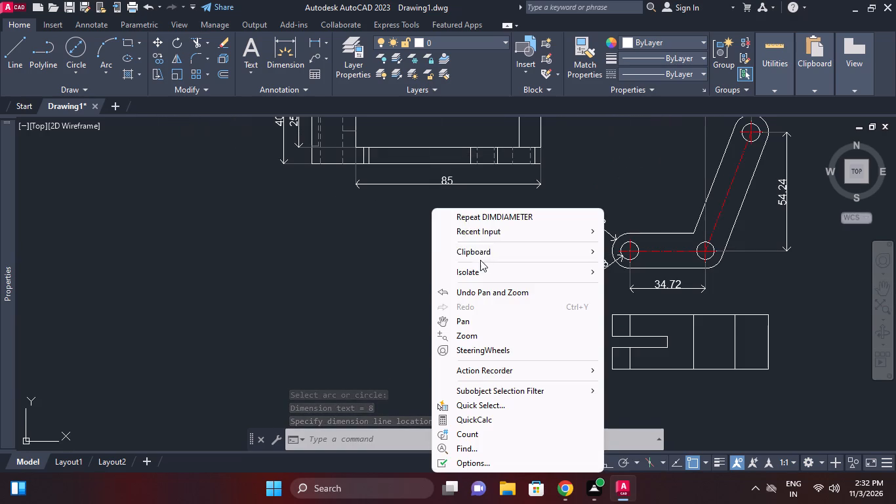
{"action": "left_click", "coordinate": [494, 227]}
{"action": "left_click", "coordinate": [633, 233]}
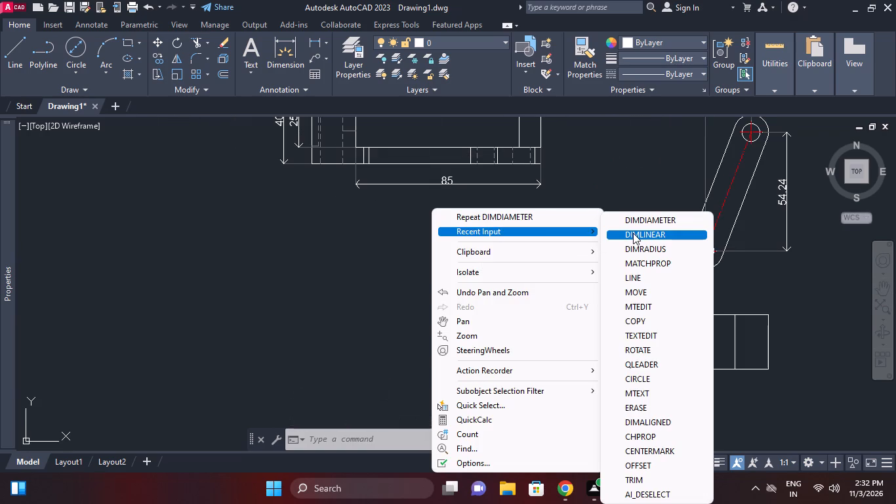
{"action": "middle_click_drag", "start_coordinate": [625, 346], "coordinate": [605, 327]}
{"action": "scroll", "coordinate": [605, 327], "scroll_direction": "up", "scroll_amount": 2}
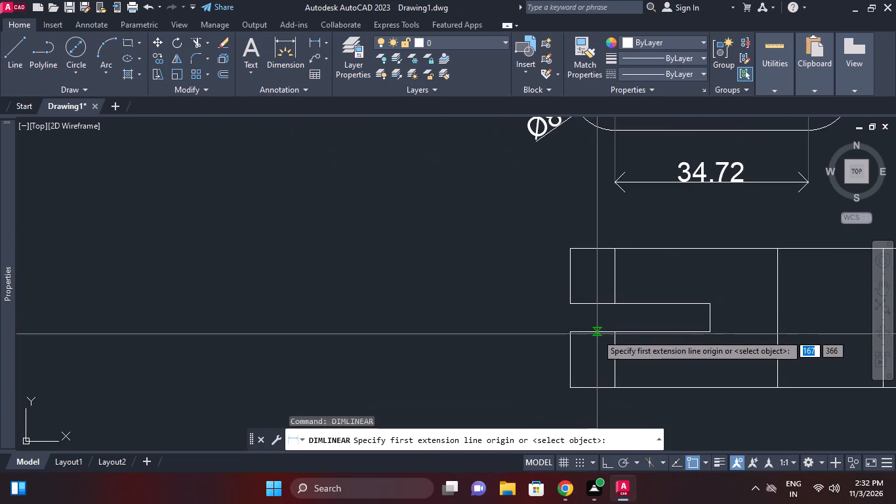
{"action": "left_click", "coordinate": [575, 332]}
{"action": "left_click", "coordinate": [570, 299]}
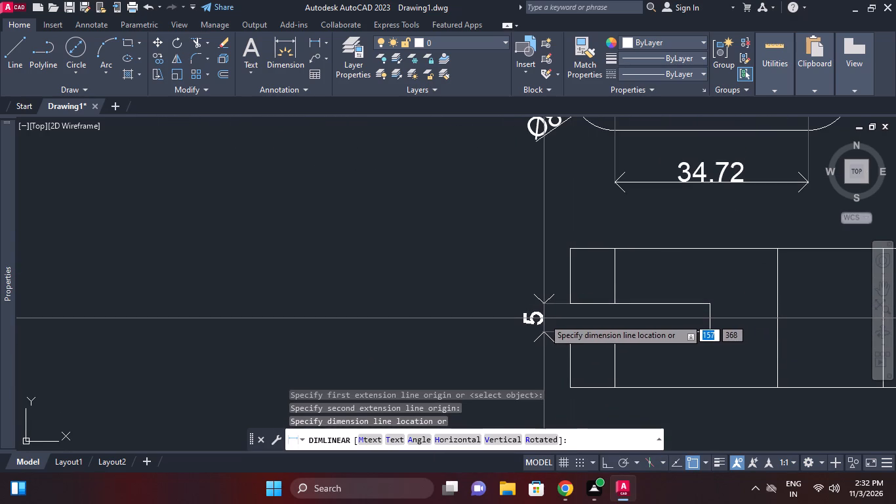
{"action": "left_click", "coordinate": [542, 318]}
Add a horizontal linear dimension for the slot length, from the view's left edge to the slot's closed end, placing it below the view.
{"action": "right_click", "coordinate": [350, 249]}
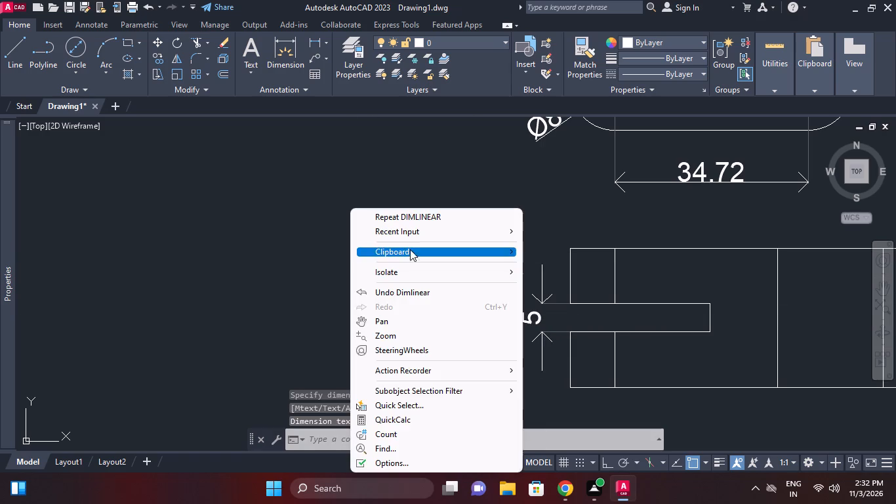
{"action": "left_click", "coordinate": [420, 217]}
{"action": "left_click", "coordinate": [573, 385]}
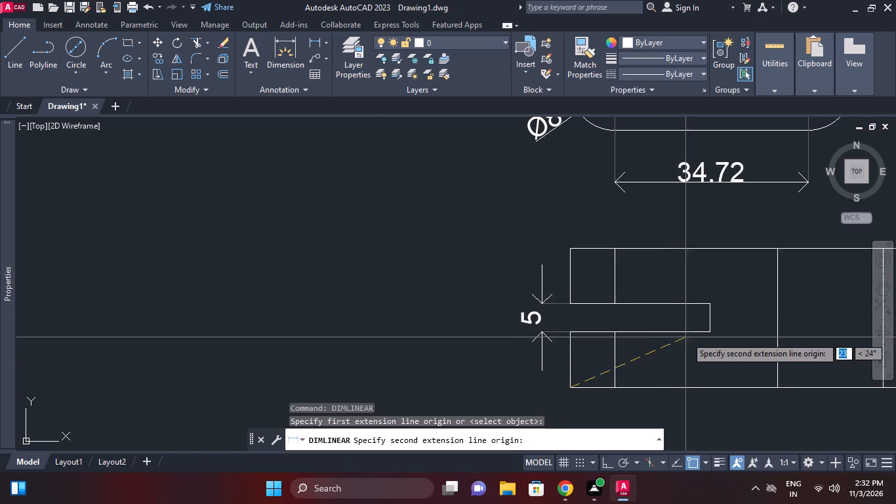
{"action": "left_click", "coordinate": [708, 334]}
{"action": "middle_click_drag", "start_coordinate": [692, 345], "coordinate": [655, 273]}
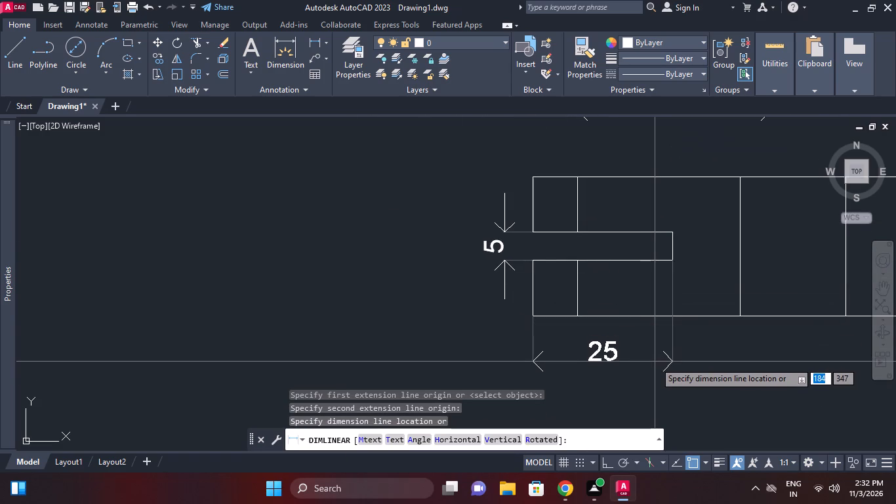
{"action": "left_click", "coordinate": [655, 362]}
Set the precision of the slot length dimension to 0.00.
{"action": "middle_click_drag", "start_coordinate": [682, 297], "coordinate": [598, 306]}
{"action": "scroll", "coordinate": [673, 297], "scroll_direction": "down", "scroll_amount": 1}
{"action": "left_click", "coordinate": [573, 338]}
{"action": "left_click", "coordinate": [552, 338]}
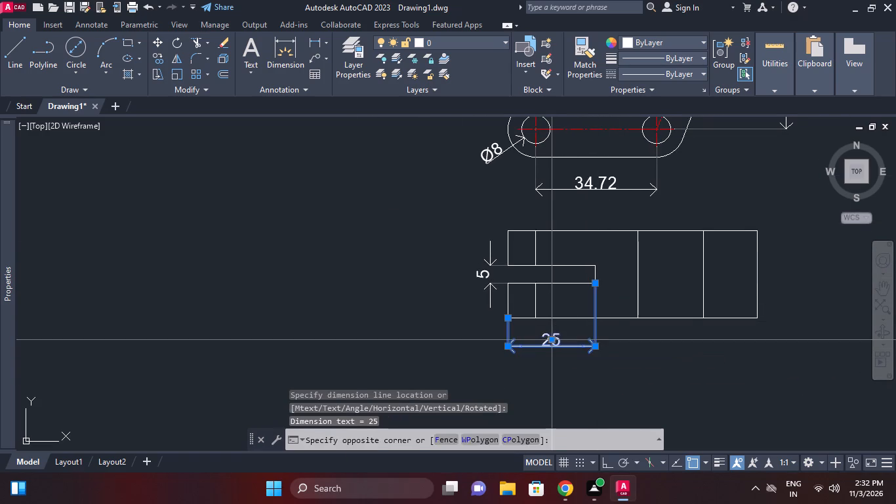
{"action": "right_click", "coordinate": [551, 329]}
{"action": "left_click", "coordinate": [602, 120]}
{"action": "left_click", "coordinate": [731, 157]}
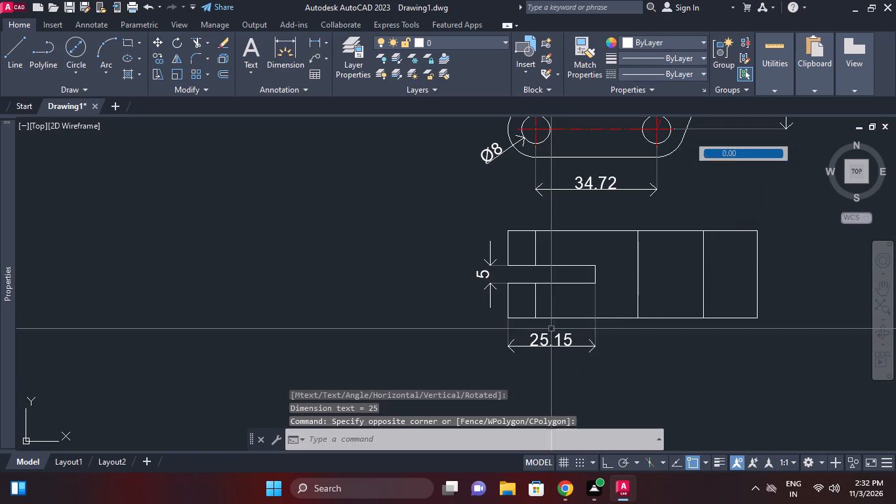
Add a vertical linear dimension for the full height of the bent link's lower view, placing it right of the view.
{"action": "middle_click_drag", "start_coordinate": [704, 304], "coordinate": [659, 306]}
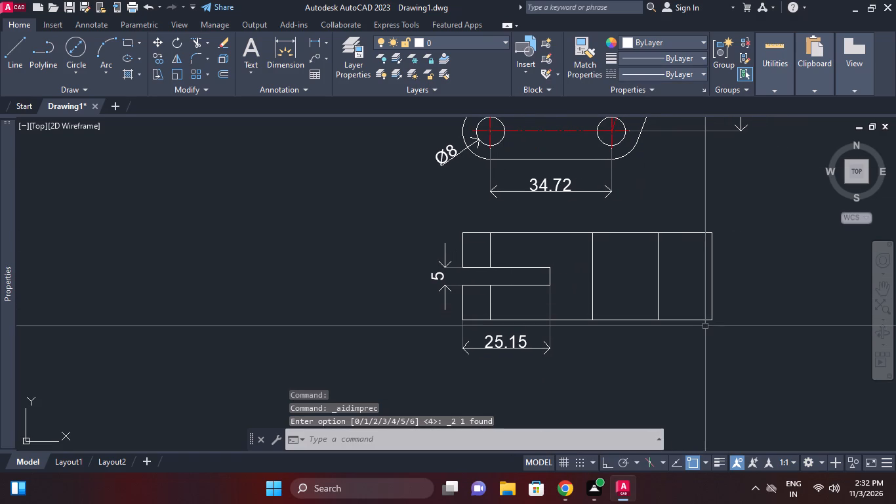
{"action": "left_click", "coordinate": [310, 46]}
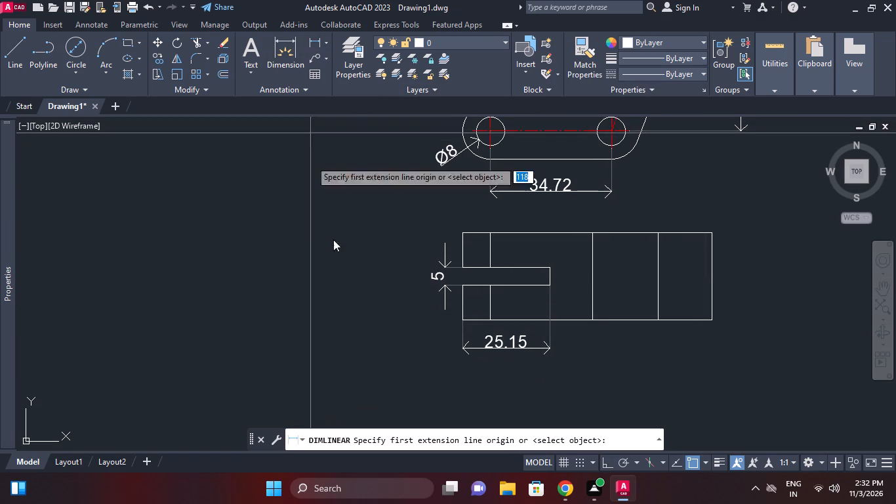
{"action": "left_click", "coordinate": [711, 318]}
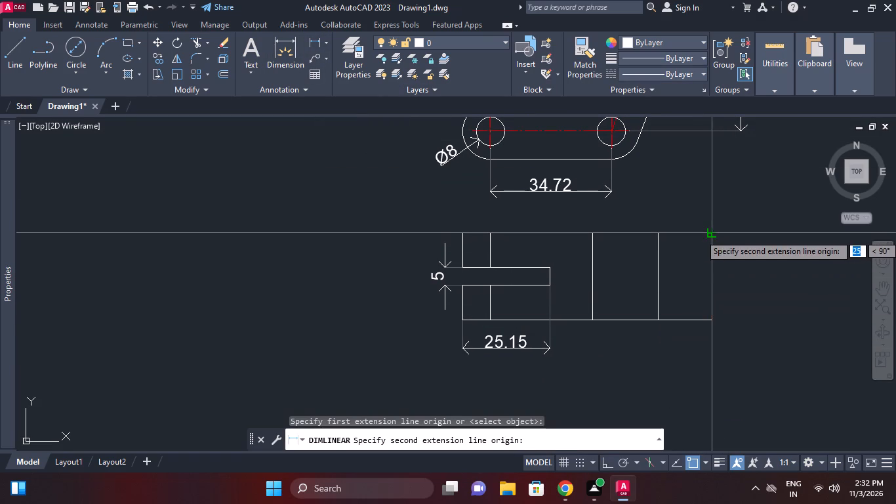
{"action": "left_click", "coordinate": [714, 234]}
{"action": "left_click", "coordinate": [746, 294]}
Move both bent link views with their dimensions about 18 units left and slightly down, beneath part 05.
{"action": "scroll", "coordinate": [769, 295], "scroll_direction": "down", "scroll_amount": 3}
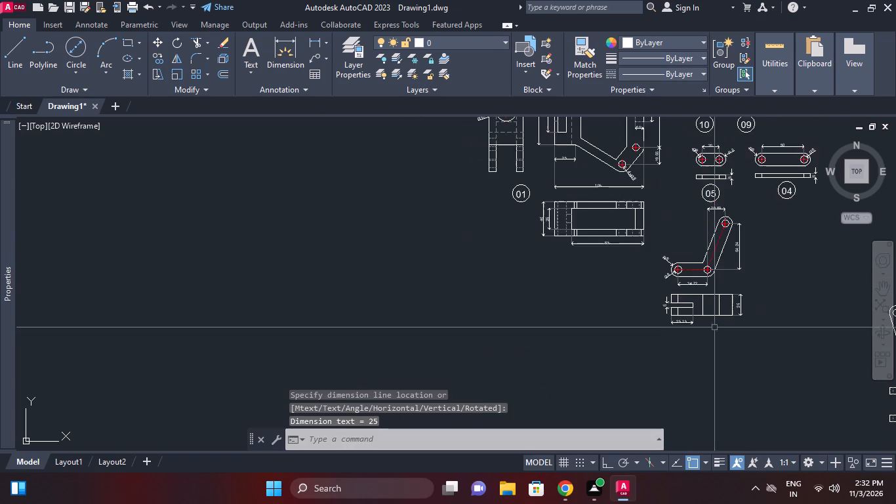
{"action": "middle_click_drag", "start_coordinate": [752, 319], "coordinate": [687, 361]}
{"action": "scroll", "coordinate": [657, 274], "scroll_direction": "up", "scroll_amount": 1}
{"action": "left_click", "coordinate": [552, 228]}
{"action": "middle_click_drag", "start_coordinate": [622, 324], "coordinate": [622, 319]}
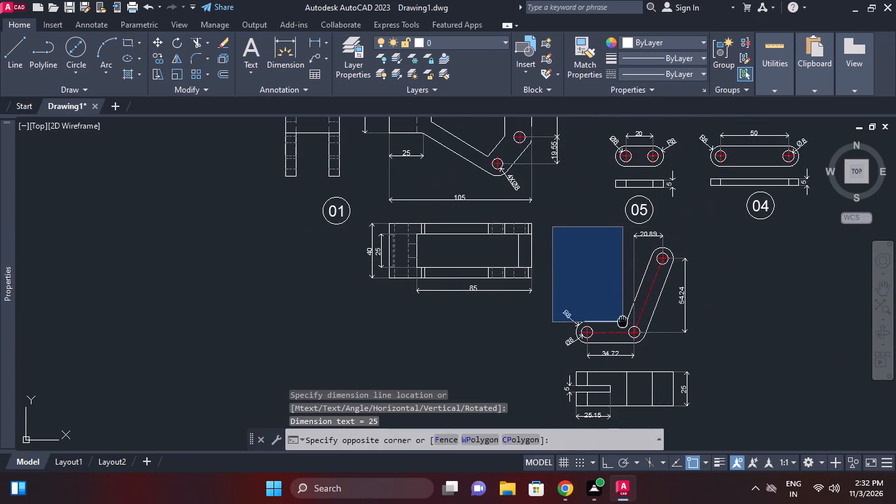
{"action": "middle_click_drag", "start_coordinate": [622, 319], "coordinate": [634, 285]}
{"action": "left_click", "coordinate": [723, 394]}
{"action": "right_click", "coordinate": [766, 268]}
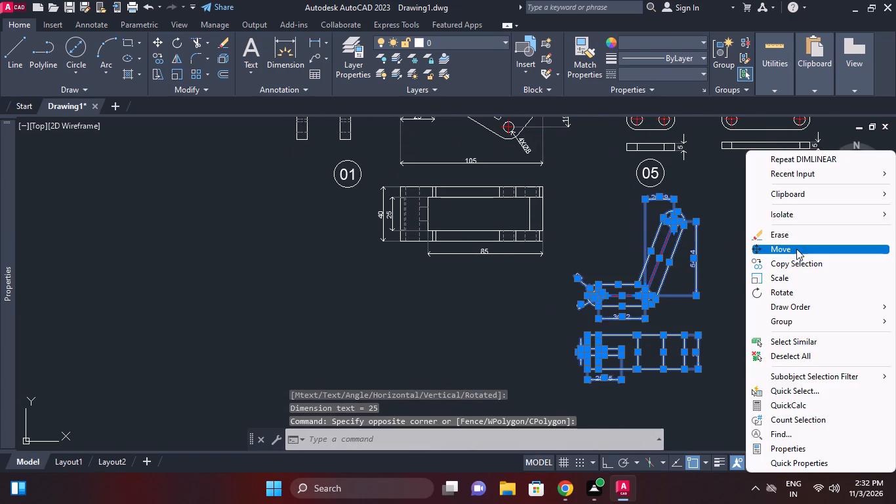
{"action": "left_click", "coordinate": [796, 249]}
{"action": "left_click", "coordinate": [756, 267]}
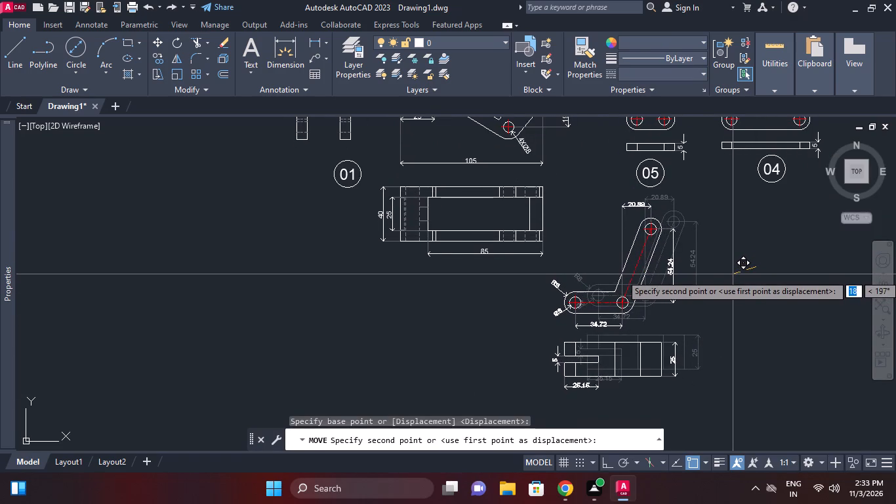
{"action": "left_click", "coordinate": [733, 272]}
Copy the circled part number 04 to the space between the bent link's two views, at their right side.
{"action": "scroll", "coordinate": [694, 288], "scroll_direction": "down", "scroll_amount": 1}
{"action": "middle_click_drag", "start_coordinate": [693, 288], "coordinate": [640, 301]}
{"action": "middle_click_drag", "start_coordinate": [709, 330], "coordinate": [685, 318]}
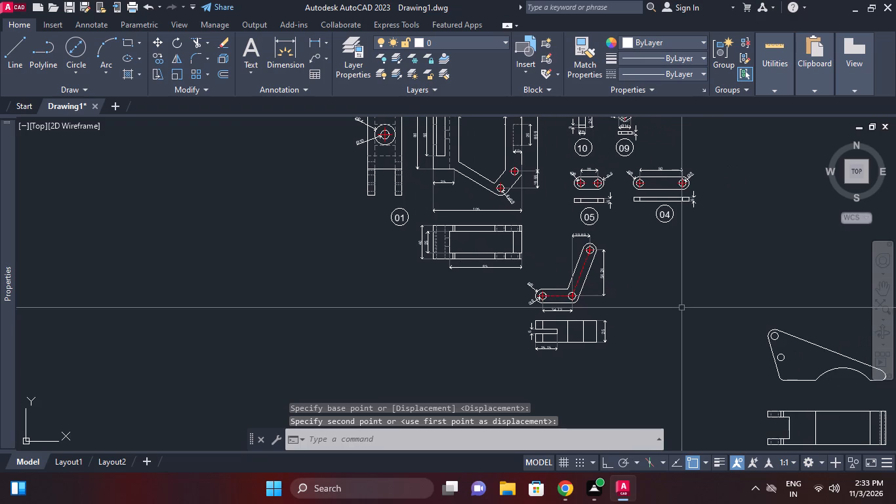
{"action": "middle_click_drag", "start_coordinate": [679, 299], "coordinate": [690, 332]}
{"action": "middle_click_drag", "start_coordinate": [644, 299], "coordinate": [642, 289]}
{"action": "scroll", "coordinate": [718, 247], "scroll_direction": "up", "scroll_amount": 1}
{"action": "left_click", "coordinate": [681, 266]}
{"action": "left_click", "coordinate": [625, 228]}
{"action": "right_click", "coordinate": [625, 228]}
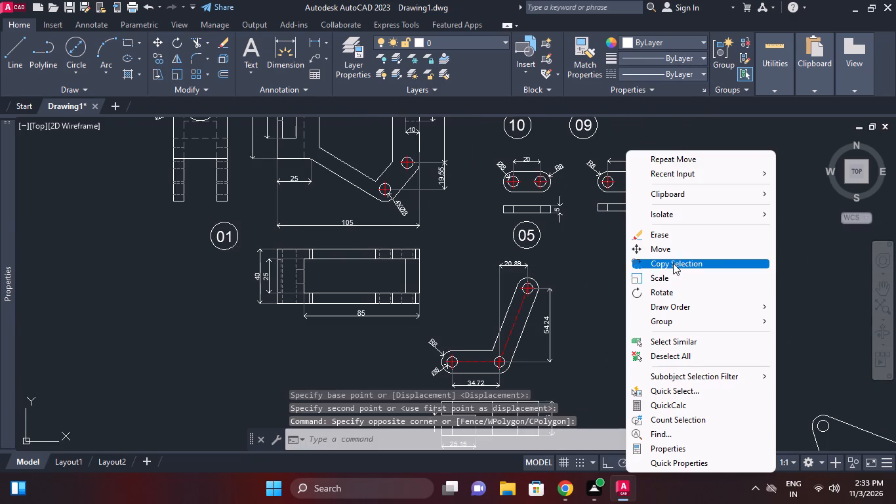
{"action": "left_click", "coordinate": [672, 267]}
{"action": "left_click", "coordinate": [644, 287]}
{"action": "middle_click_drag", "start_coordinate": [569, 379], "coordinate": [633, 285]}
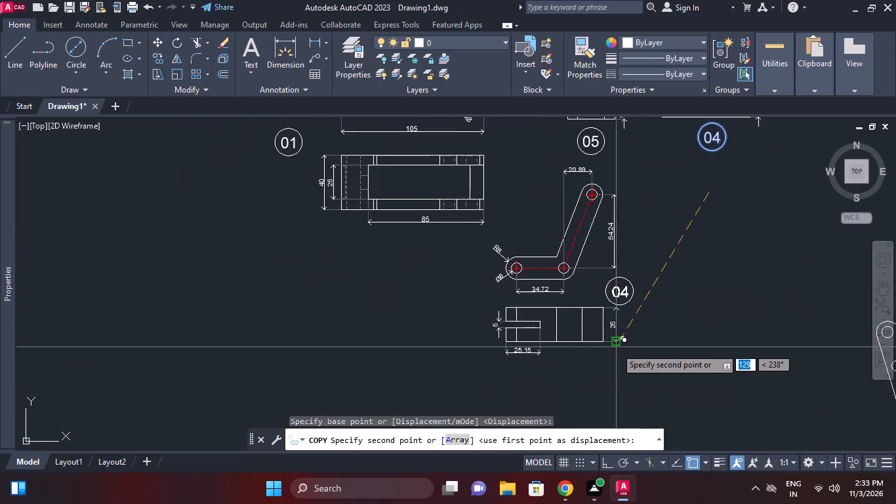
{"action": "scroll", "coordinate": [614, 347], "scroll_direction": "up", "scroll_amount": 1}
{"action": "left_click", "coordinate": [579, 343]}
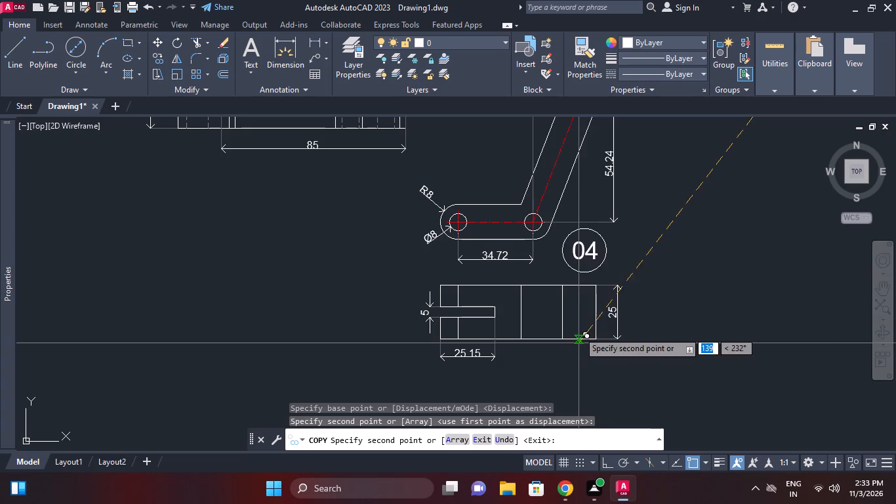
{"action": "scroll", "coordinate": [596, 262], "scroll_direction": "up", "scroll_amount": 1}
{"action": "right_click", "coordinate": [617, 252]}
{"action": "left_click", "coordinate": [658, 273]}
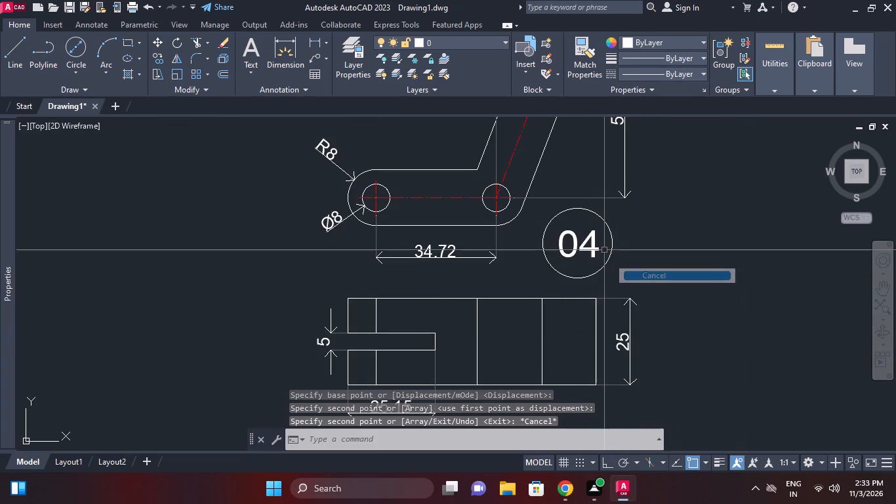
Change the copied part number beside the bent link to 02.
{"action": "double_click", "coordinate": [597, 242]}
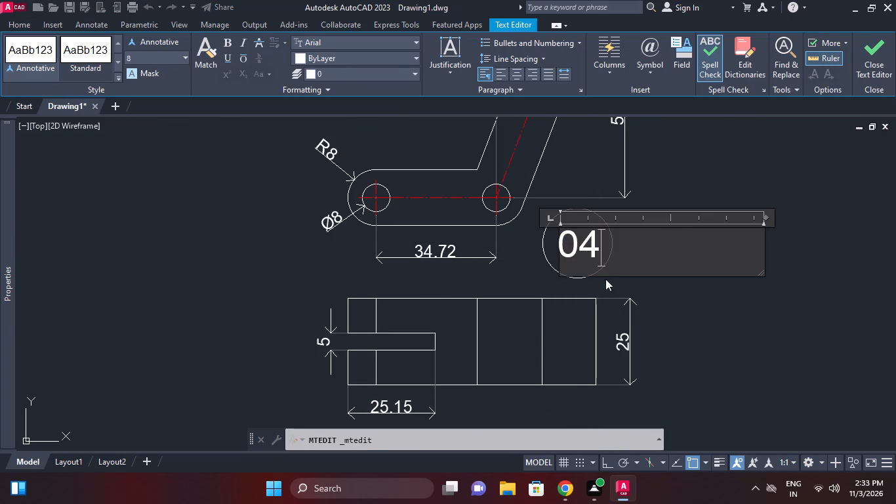
{"action": "key", "text": "ctrl+a"}
{"action": "key", "text": "0"}
{"action": "key", "text": "2"}
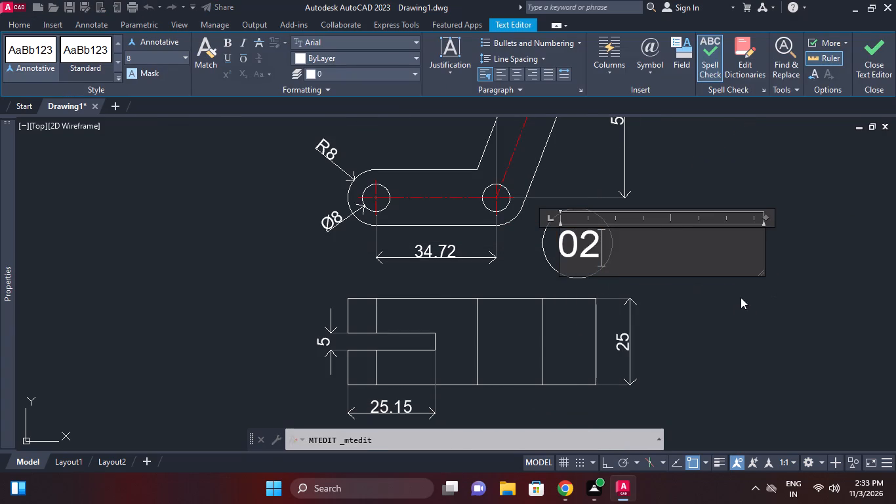
{"action": "left_click", "coordinate": [741, 304]}
{"action": "scroll", "coordinate": [741, 303], "scroll_direction": "down", "scroll_amount": 1}
{"action": "middle_click_drag", "start_coordinate": [740, 312], "coordinate": [738, 325]}
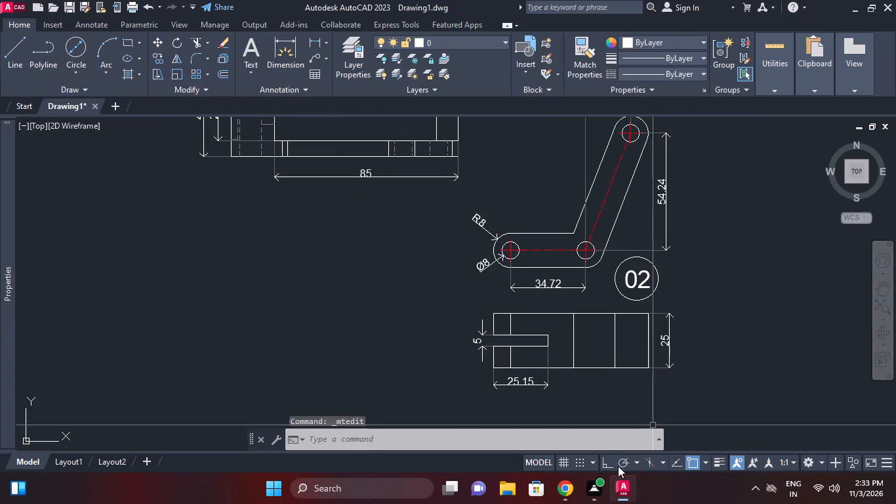
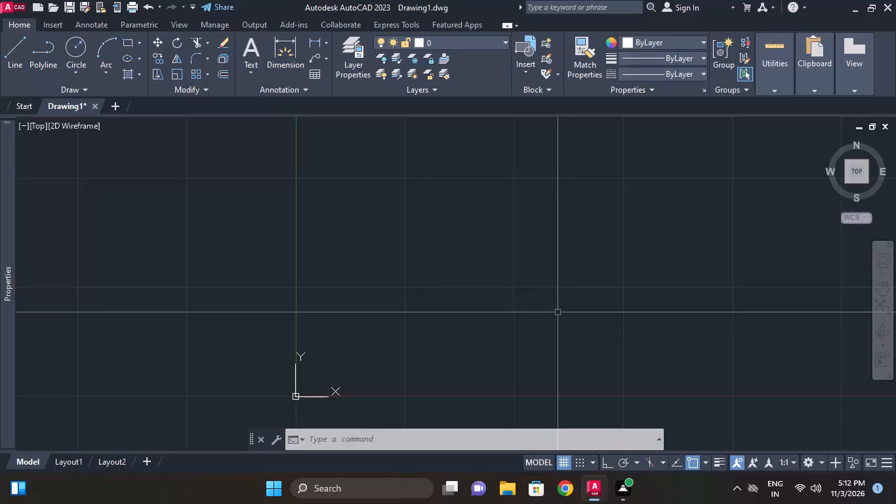
Set the drawing's insertion scale units to Millimeters.
{"action": "type", "text": "un"}
{"action": "key", "text": "space"}
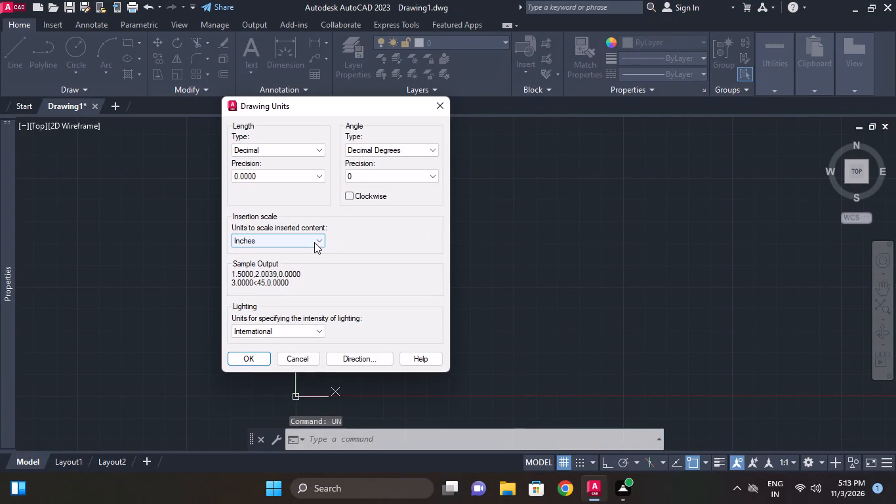
{"action": "left_click", "coordinate": [314, 242]}
{"action": "left_click", "coordinate": [273, 296]}
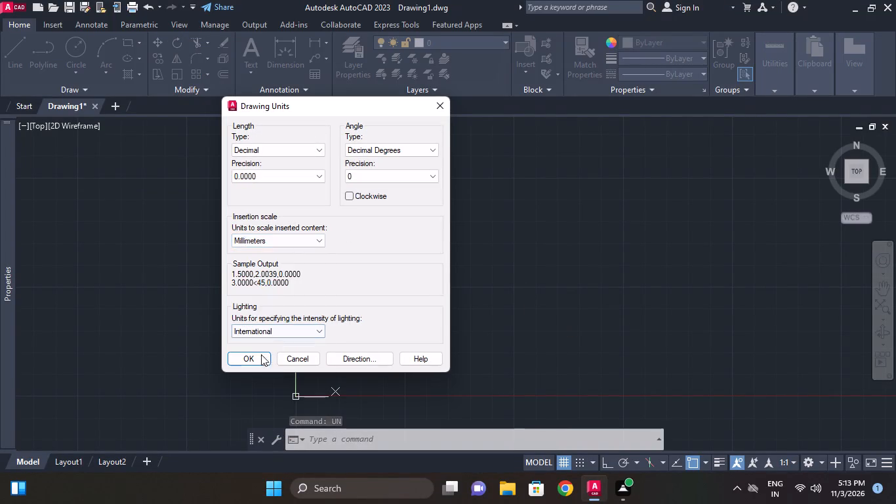
{"action": "left_click", "coordinate": [259, 357]}
{"action": "right_click", "coordinate": [422, 236]}
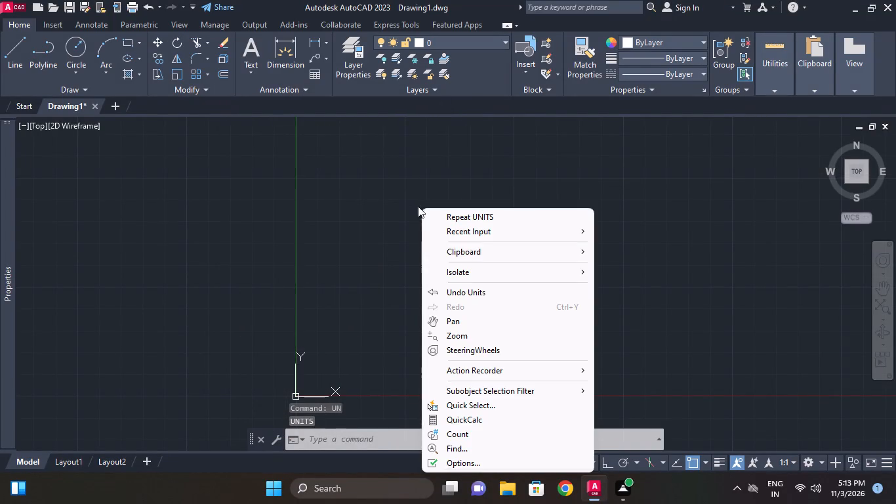
{"action": "left_click", "coordinate": [415, 201]}
{"action": "left_click", "coordinate": [392, 215]}
Modify the Standard dimension style so its linear dimension precision is 0.
{"action": "type", "text": "d"}
{"action": "key", "text": "space"}
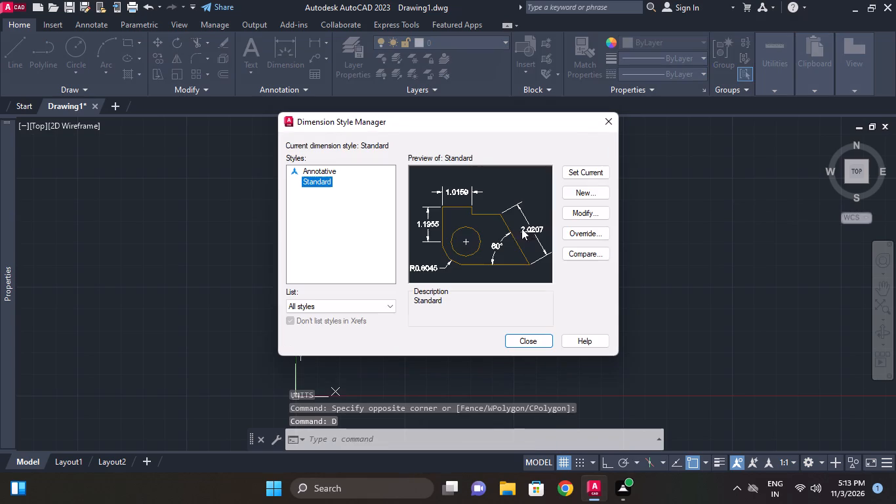
{"action": "left_click", "coordinate": [582, 217]}
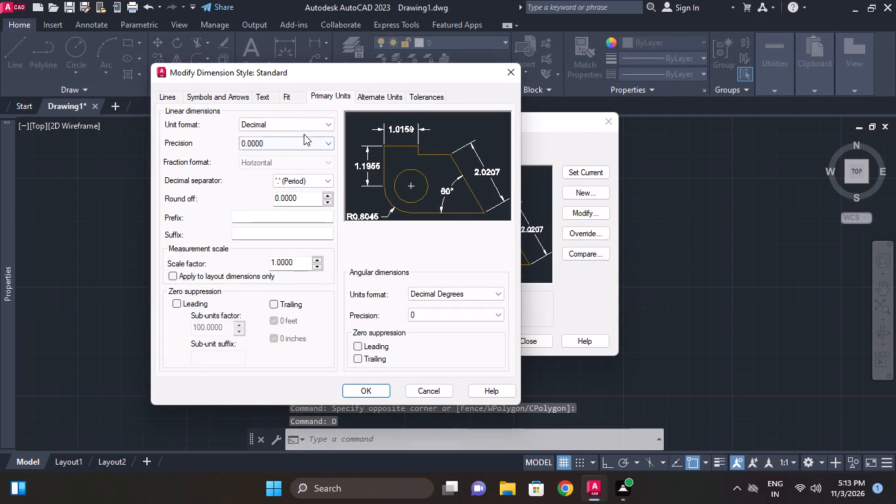
{"action": "left_click", "coordinate": [282, 143]}
{"action": "left_click", "coordinate": [270, 157]}
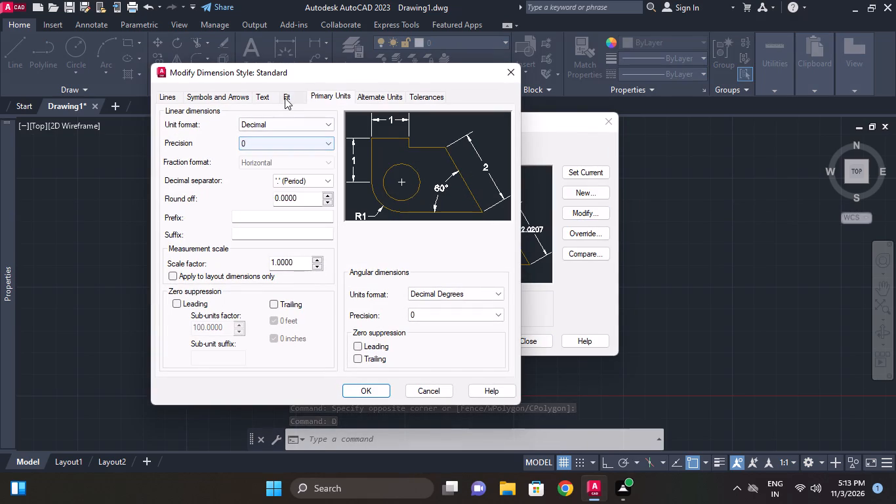
Change the dimension style's extension line color to index color 251.
{"action": "left_click", "coordinate": [170, 96]}
{"action": "left_click", "coordinate": [239, 244]}
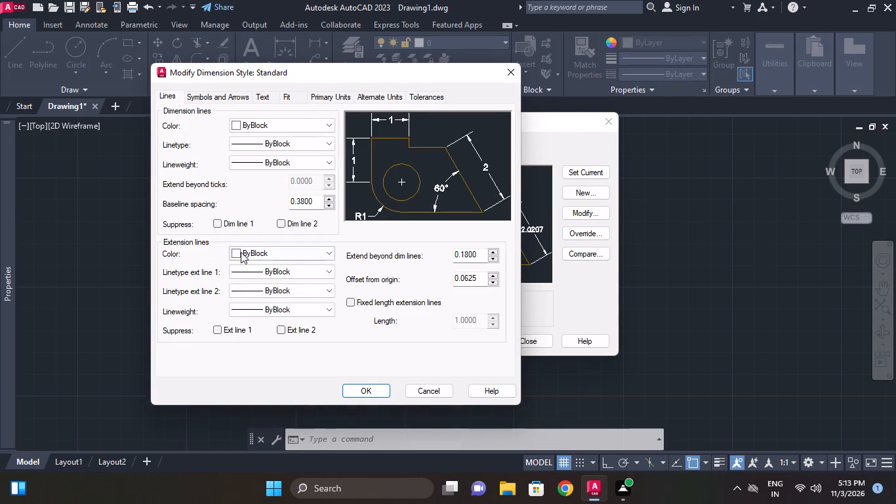
{"action": "left_click", "coordinate": [241, 252]}
{"action": "left_click", "coordinate": [258, 362]}
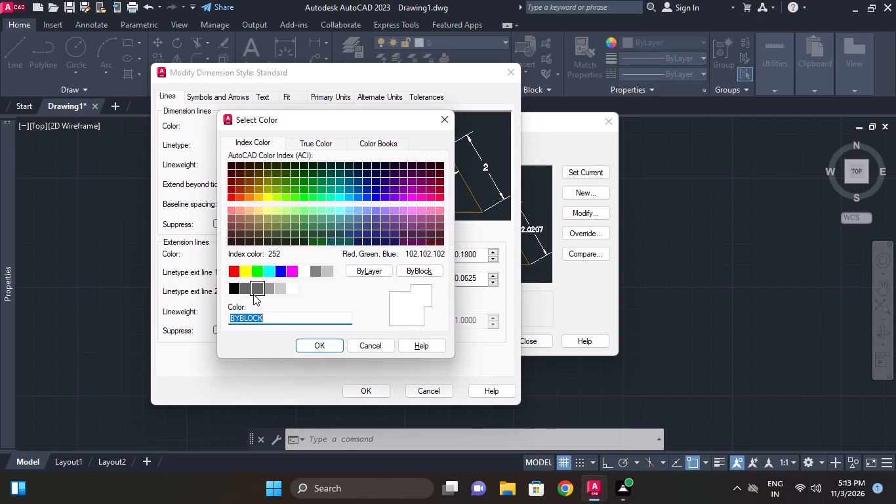
{"action": "left_click", "coordinate": [249, 291]}
{"action": "left_click", "coordinate": [321, 349]}
Set the first and second dimension arrowheads to Right angle.
{"action": "left_click", "coordinate": [233, 103]}
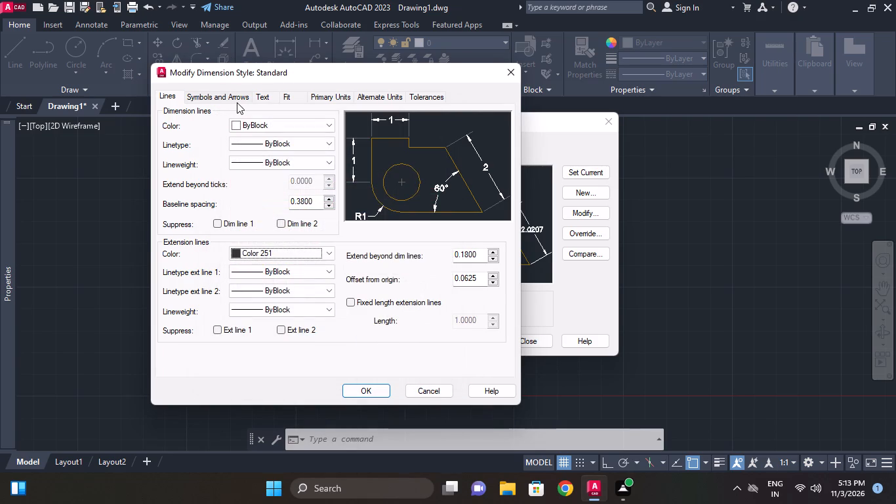
{"action": "left_click", "coordinate": [237, 100]}
{"action": "left_click", "coordinate": [230, 138]}
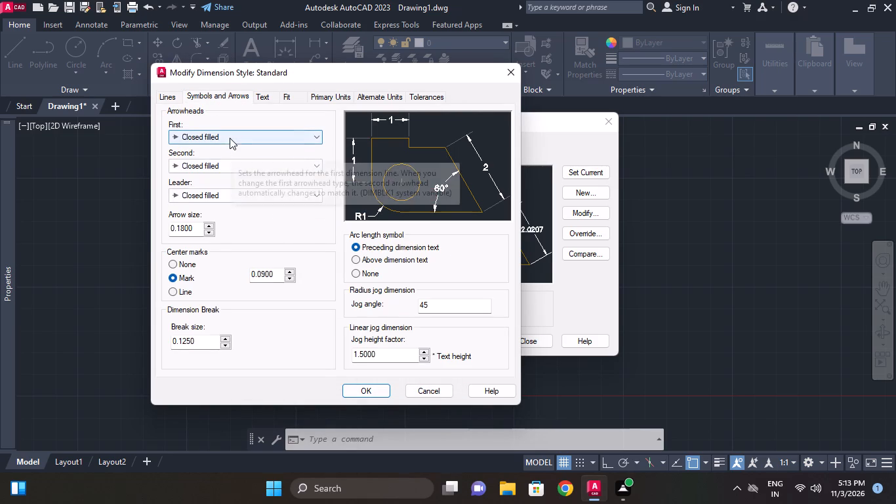
{"action": "left_click", "coordinate": [209, 250]}
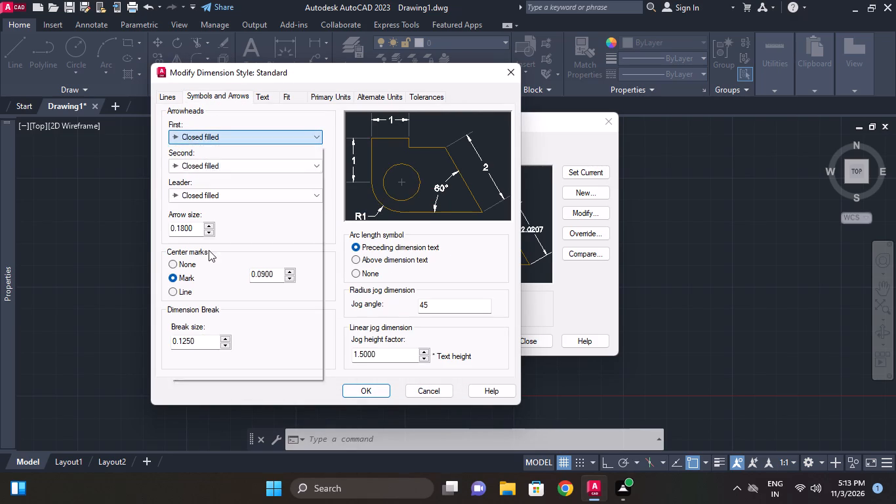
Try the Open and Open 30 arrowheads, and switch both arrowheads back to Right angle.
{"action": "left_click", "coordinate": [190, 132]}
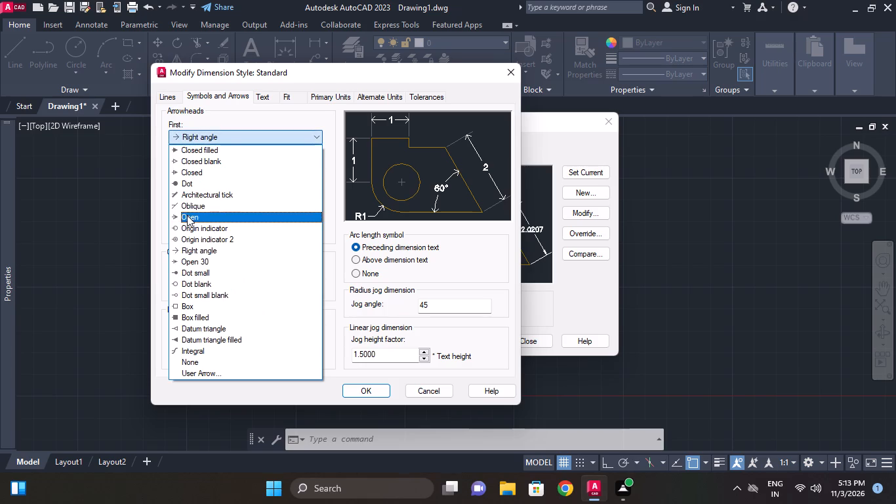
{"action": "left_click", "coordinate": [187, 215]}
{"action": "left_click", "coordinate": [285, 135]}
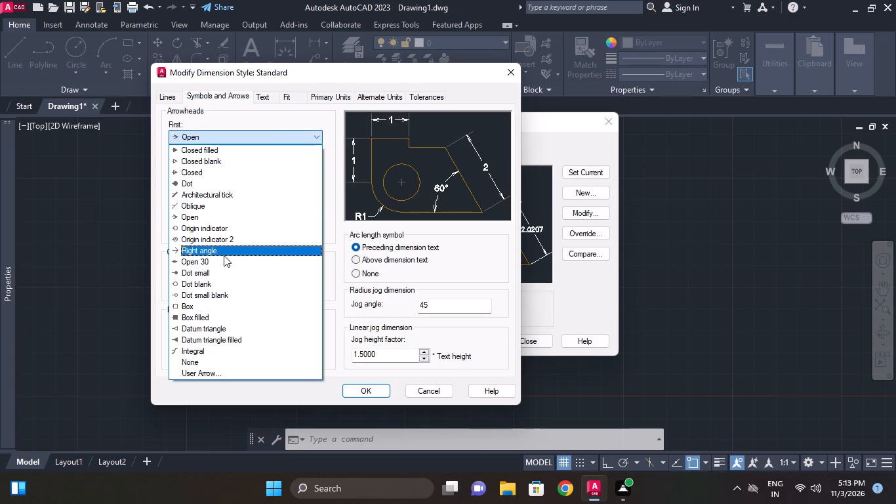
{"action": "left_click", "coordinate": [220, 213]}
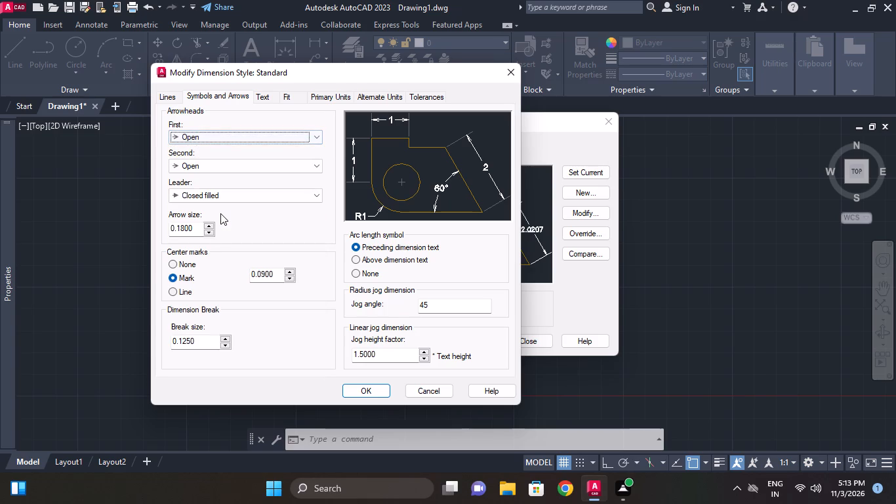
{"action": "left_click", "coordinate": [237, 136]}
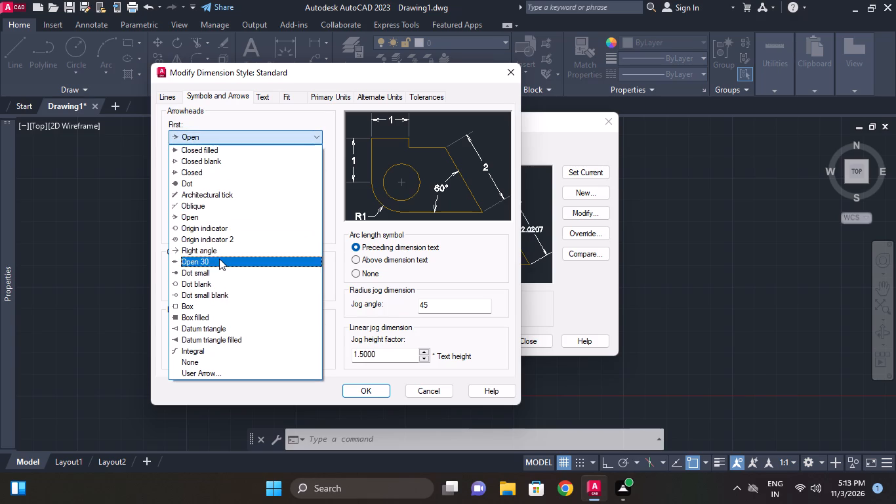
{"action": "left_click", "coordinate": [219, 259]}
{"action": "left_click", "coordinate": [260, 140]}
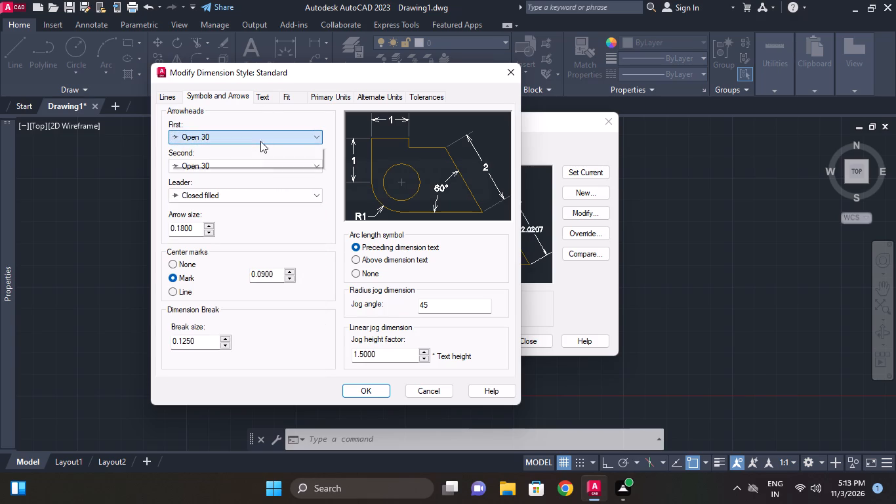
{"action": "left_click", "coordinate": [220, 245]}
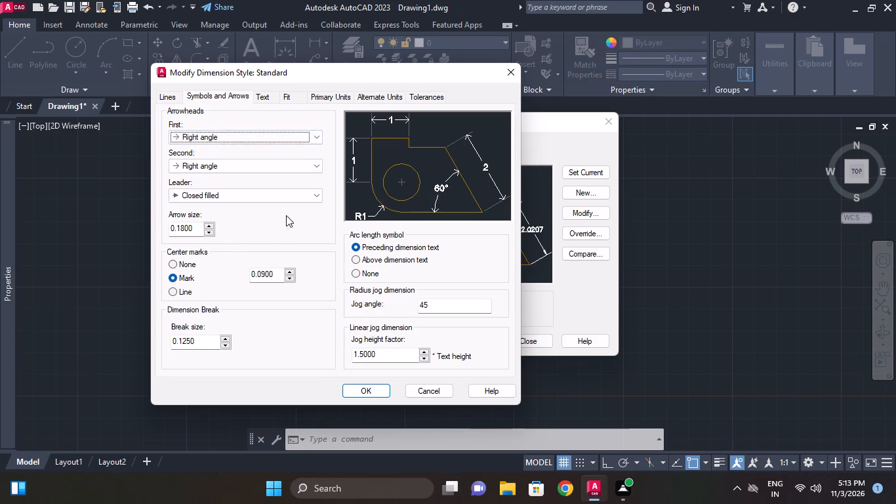
Set the dimension arrow size to 4.
{"action": "left_click_drag", "start_coordinate": [199, 229], "coordinate": [146, 233]}
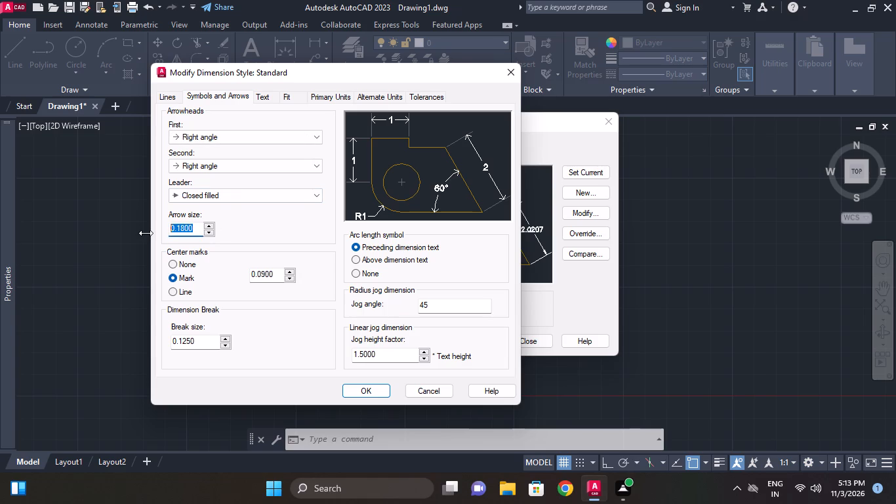
{"action": "key", "text": "4"}
{"action": "key", "text": "Return"}
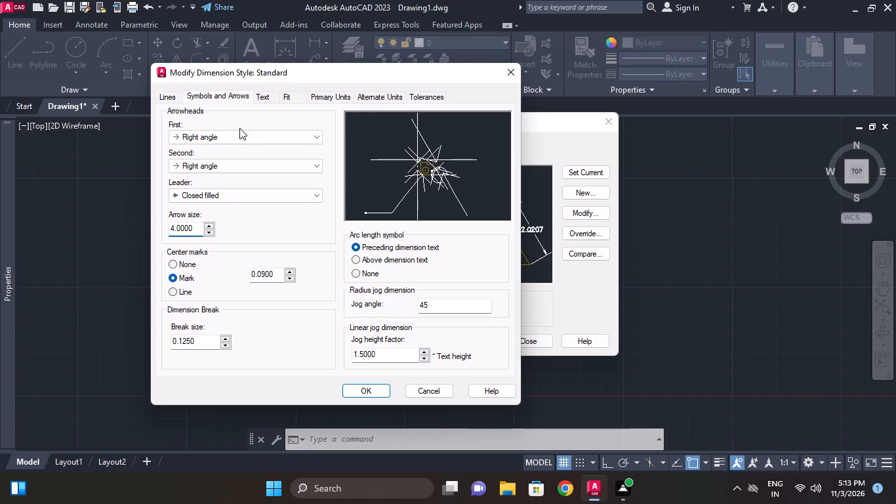
Set the dimension text height to 4, align the text with the dimension line and place it vertically Above.
{"action": "left_click", "coordinate": [264, 102]}
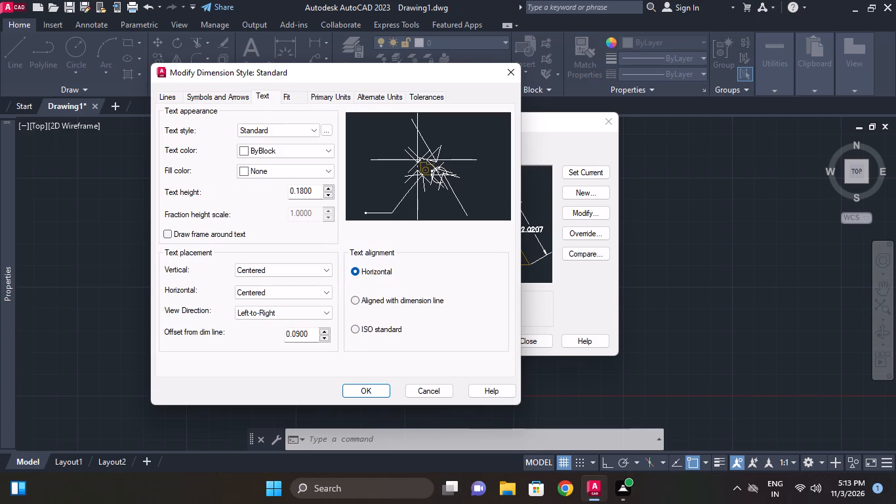
{"action": "left_click_drag", "start_coordinate": [314, 192], "coordinate": [184, 192]}
{"action": "key", "text": "4"}
{"action": "key", "text": "Return"}
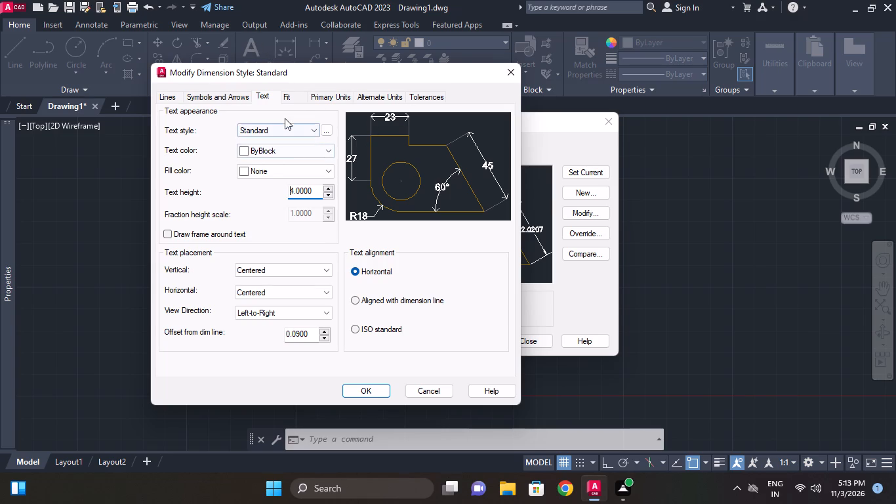
{"action": "left_click", "coordinate": [359, 297]}
{"action": "left_click", "coordinate": [300, 267]}
{"action": "left_click", "coordinate": [262, 288]}
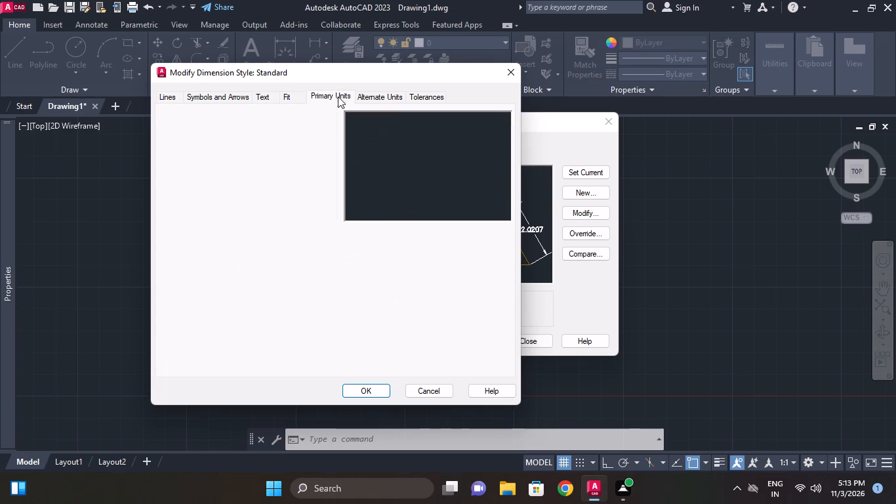
Apply the modified Standard dimension style, set it current and close the style manager.
{"action": "left_click", "coordinate": [338, 96]}
{"action": "left_click", "coordinate": [365, 391]}
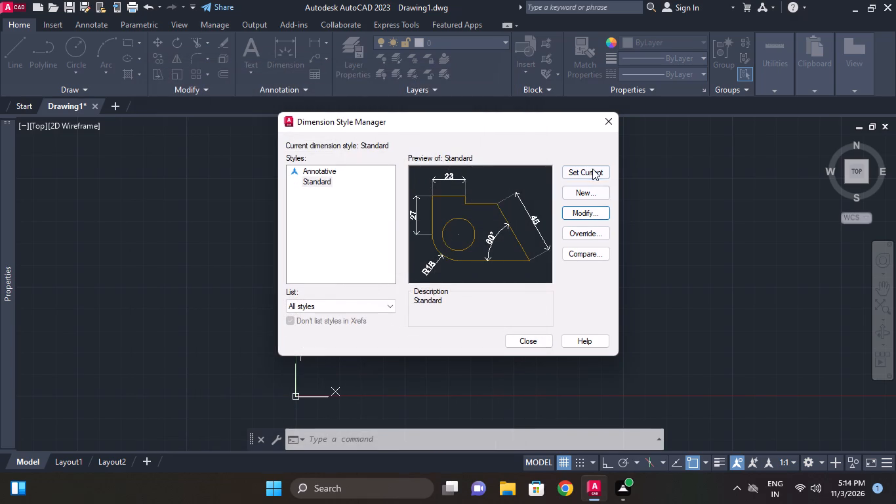
{"action": "triple_click", "coordinate": [592, 168]}
{"action": "left_click", "coordinate": [533, 336]}
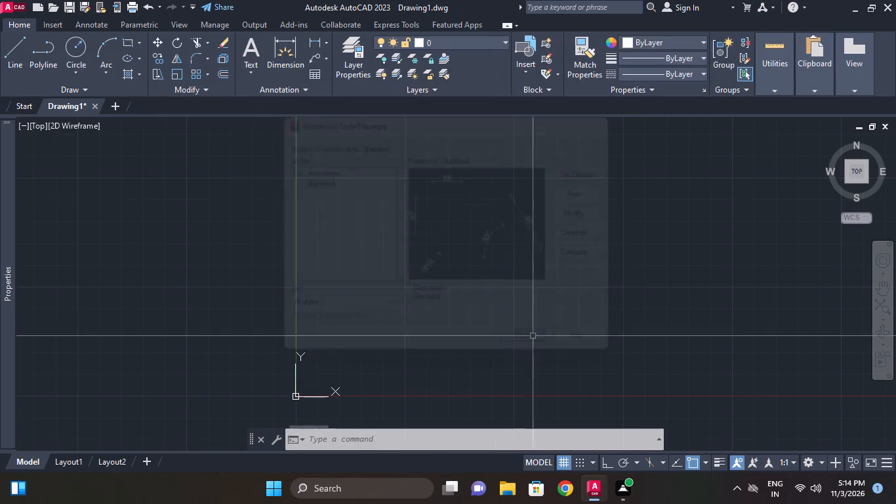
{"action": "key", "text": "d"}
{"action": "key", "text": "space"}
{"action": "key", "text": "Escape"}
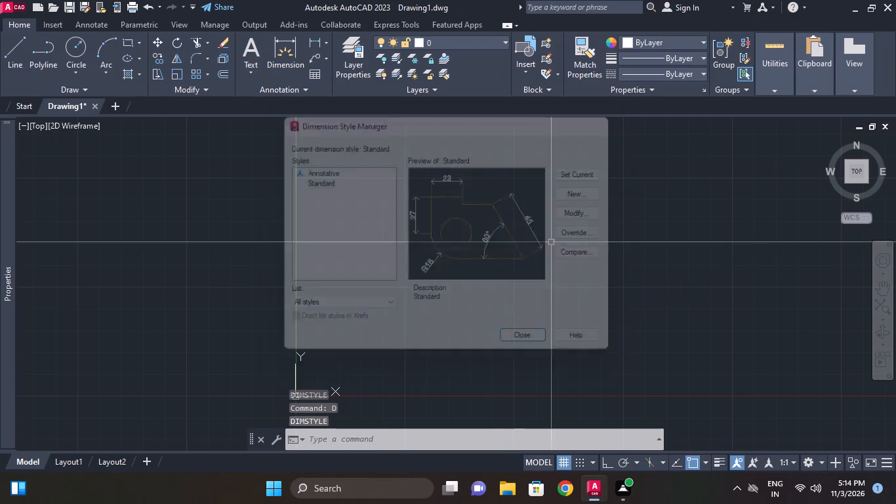
Set the drawing's length precision to 0, keeping Millimeters as the insertion units.
{"action": "key", "text": "u"}
{"action": "key", "text": "n"}
{"action": "key", "text": "space"}
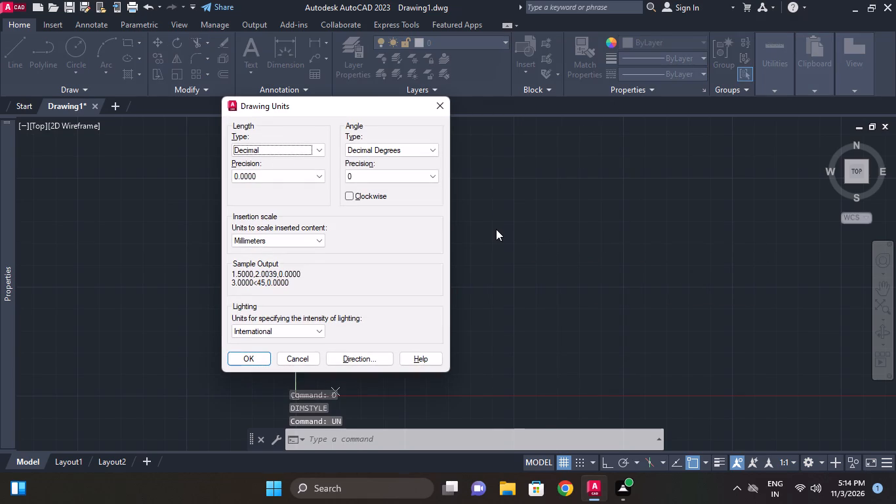
{"action": "left_click", "coordinate": [270, 178]}
{"action": "left_click", "coordinate": [258, 189]}
{"action": "left_click", "coordinate": [251, 244]}
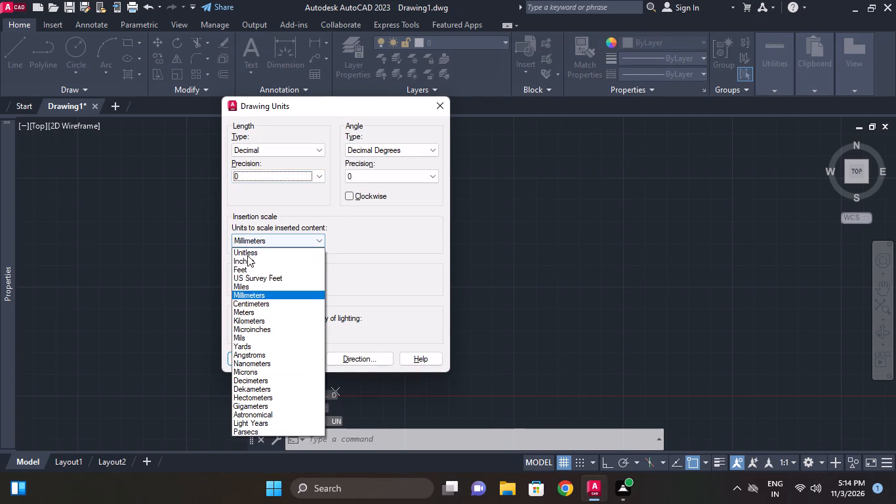
{"action": "left_click", "coordinate": [465, 262]}
{"action": "double_click", "coordinate": [259, 345]}
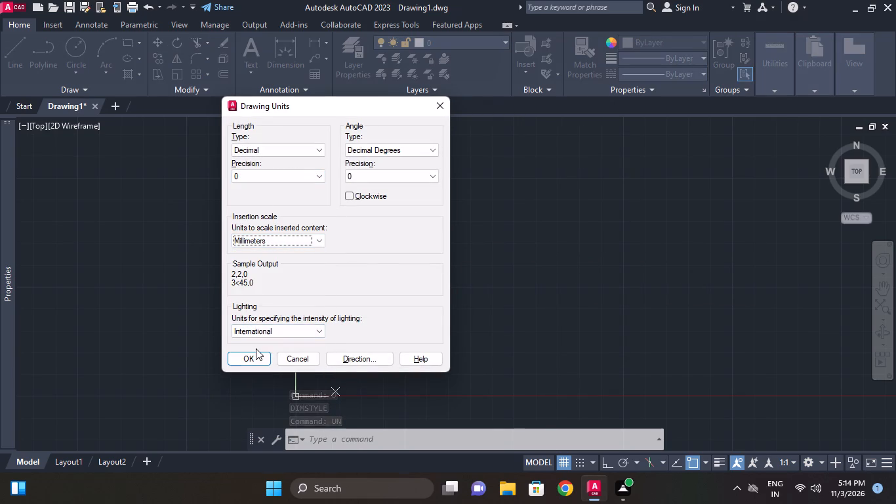
{"action": "left_click", "coordinate": [251, 354]}
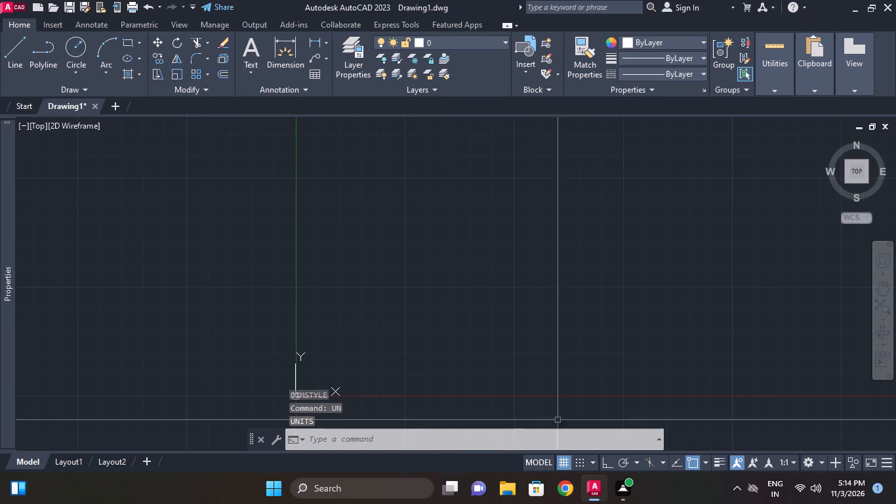
Turn Ortho mode on and switch off the grid display.
{"action": "left_click", "coordinate": [602, 459]}
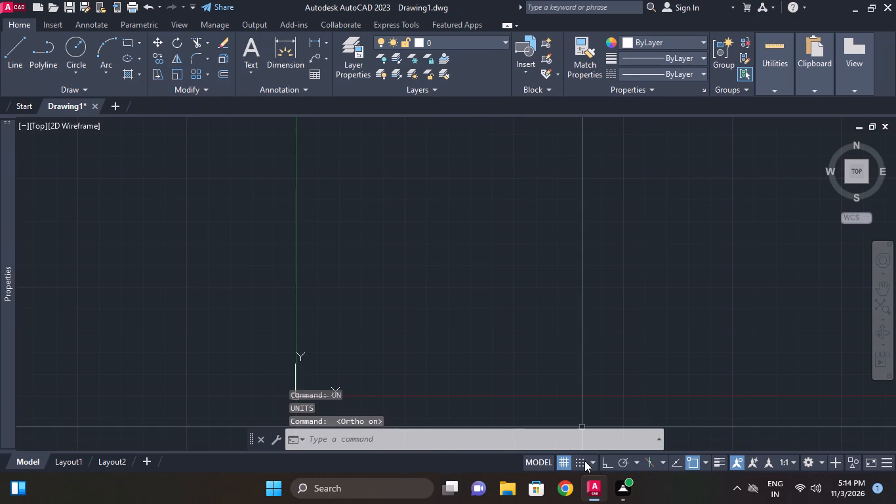
{"action": "left_click", "coordinate": [567, 461]}
Draw a circle with a radius of 9 in an empty part of the drawing area.
{"action": "scroll", "coordinate": [567, 346], "scroll_direction": "down", "scroll_amount": 5}
{"action": "middle_click_drag", "start_coordinate": [556, 304], "coordinate": [431, 396]}
{"action": "middle_click_drag", "start_coordinate": [585, 341], "coordinate": [368, 414]}
{"action": "scroll", "coordinate": [580, 342], "scroll_direction": "down", "scroll_amount": 3}
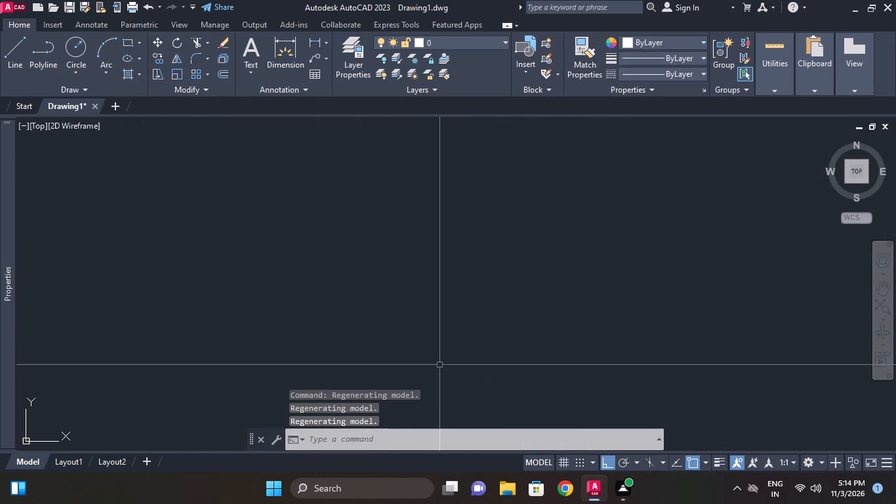
{"action": "middle_click_drag", "start_coordinate": [571, 324], "coordinate": [411, 440]}
{"action": "scroll", "coordinate": [445, 423], "scroll_direction": "down", "scroll_amount": 1}
{"action": "middle_click_drag", "start_coordinate": [514, 337], "coordinate": [399, 388]}
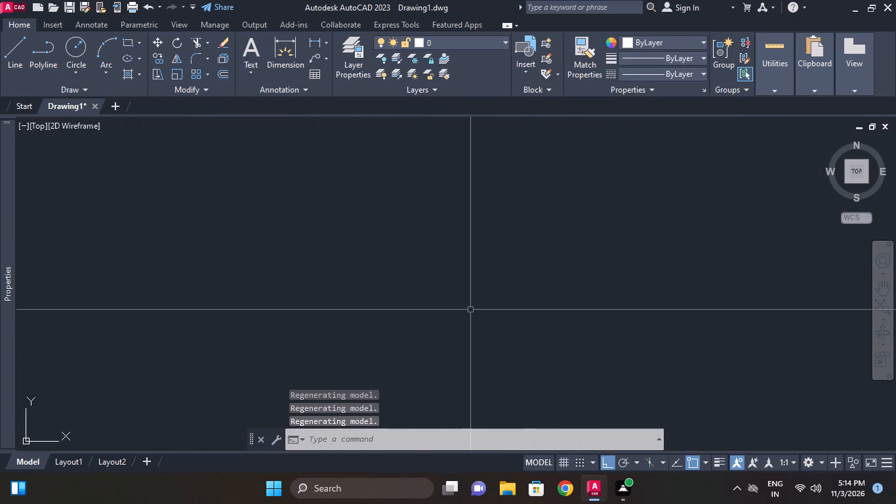
{"action": "scroll", "coordinate": [470, 309], "scroll_direction": "up", "scroll_amount": 1}
{"action": "middle_click", "coordinate": [470, 311]}
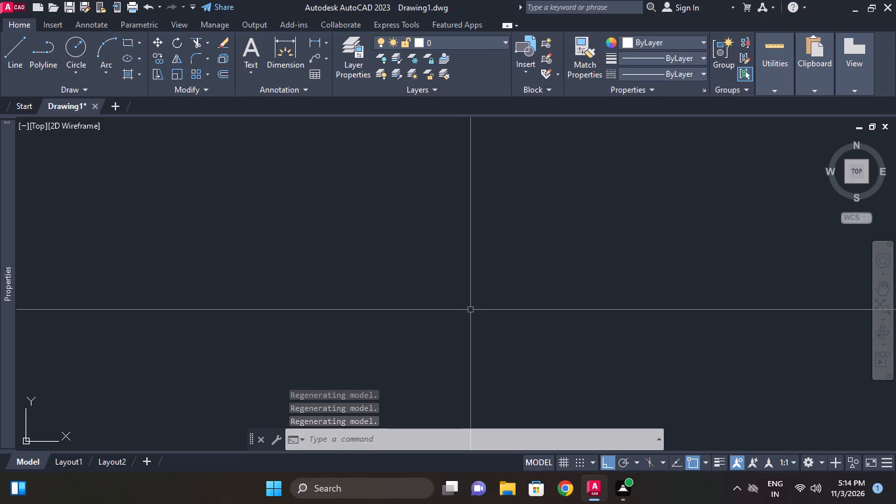
{"action": "type", "text": "c"}
{"action": "key", "text": "space"}
{"action": "left_click", "coordinate": [492, 264]}
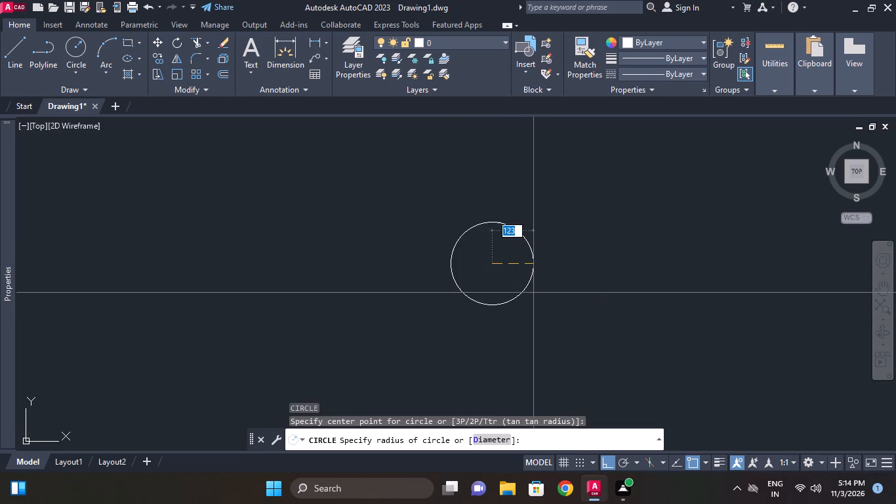
{"action": "key", "text": "9"}
{"action": "key", "text": "Return"}
{"action": "key", "text": "Return"}
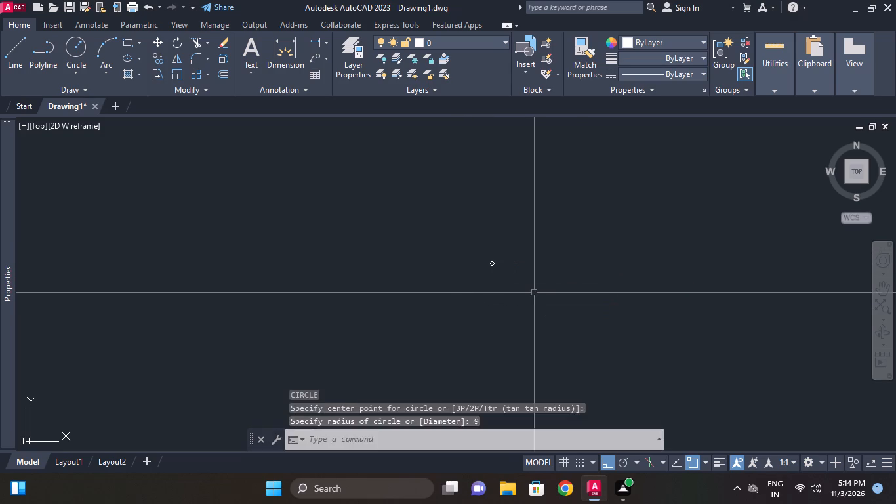
Draw a circle with a diameter of 8 concentric with the existing radius 9 circle.
{"action": "scroll", "coordinate": [539, 156], "scroll_direction": "up", "scroll_amount": 1}
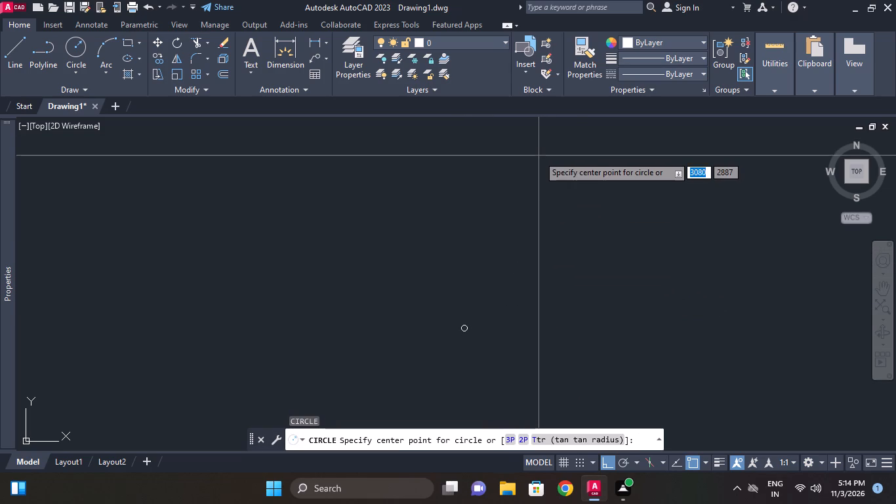
{"action": "scroll", "coordinate": [451, 360], "scroll_direction": "up", "scroll_amount": 3}
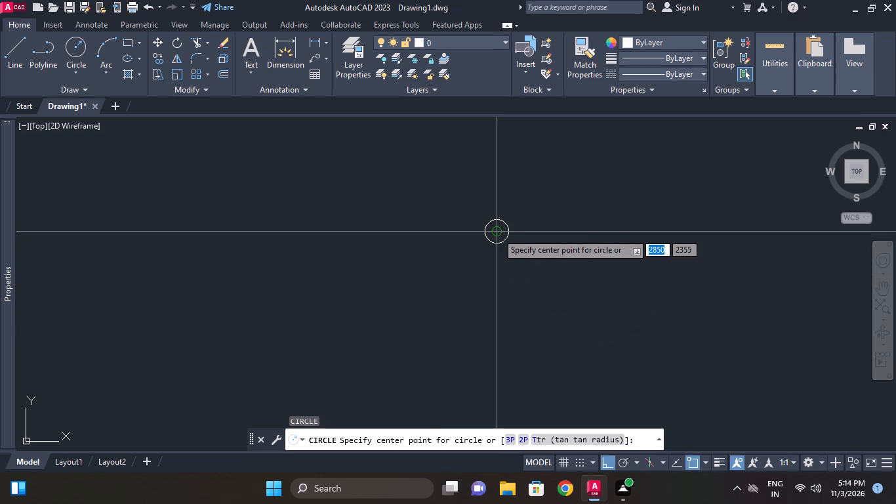
{"action": "left_click", "coordinate": [497, 233]}
{"action": "type", "text": "d 8"}
{"action": "key", "text": "space"}
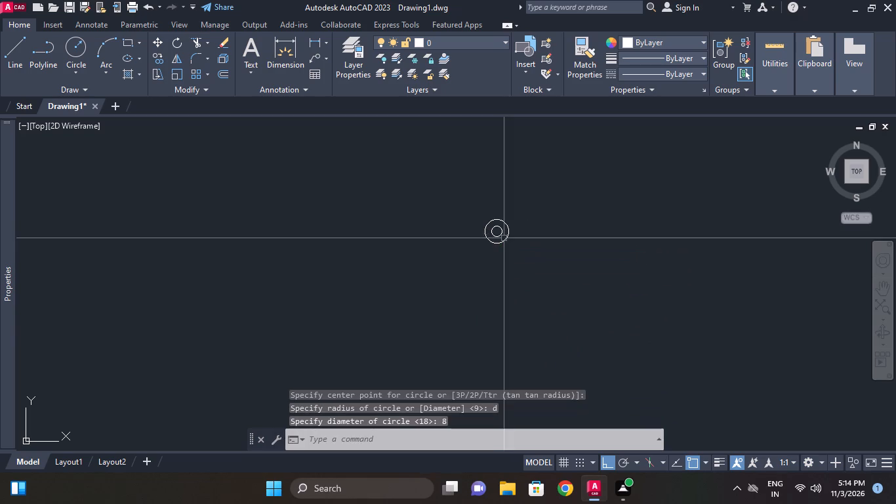
Draw a vertical line 85.9 long straight down from the centre of the concentric circles.
{"action": "scroll", "coordinate": [502, 234], "scroll_direction": "up", "scroll_amount": 1}
{"action": "scroll", "coordinate": [520, 235], "scroll_direction": "down", "scroll_amount": 1}
{"action": "middle_click_drag", "start_coordinate": [520, 235], "coordinate": [522, 213]}
{"action": "scroll", "coordinate": [518, 240], "scroll_direction": "up", "scroll_amount": 1}
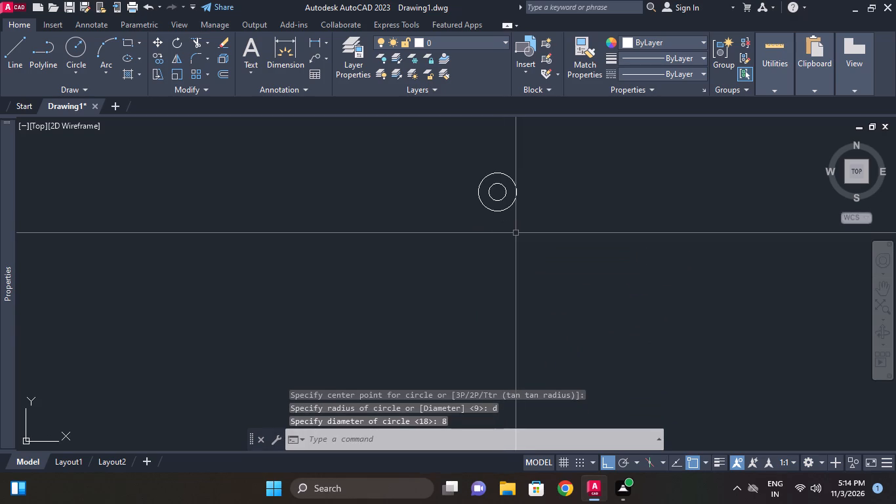
{"action": "type", "text": "l"}
{"action": "key", "text": "space"}
{"action": "left_click", "coordinate": [499, 194]}
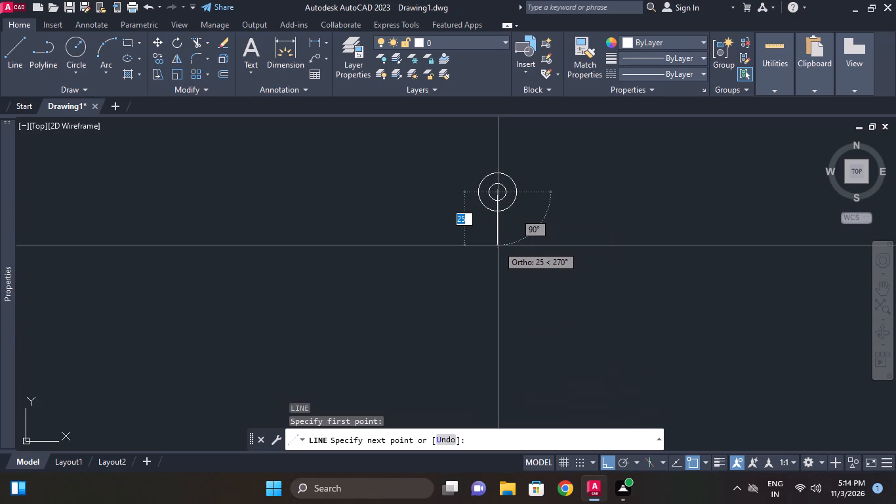
{"action": "type", "text": "85.9"}
{"action": "key", "text": "Return"}
{"action": "key", "text": "Return"}
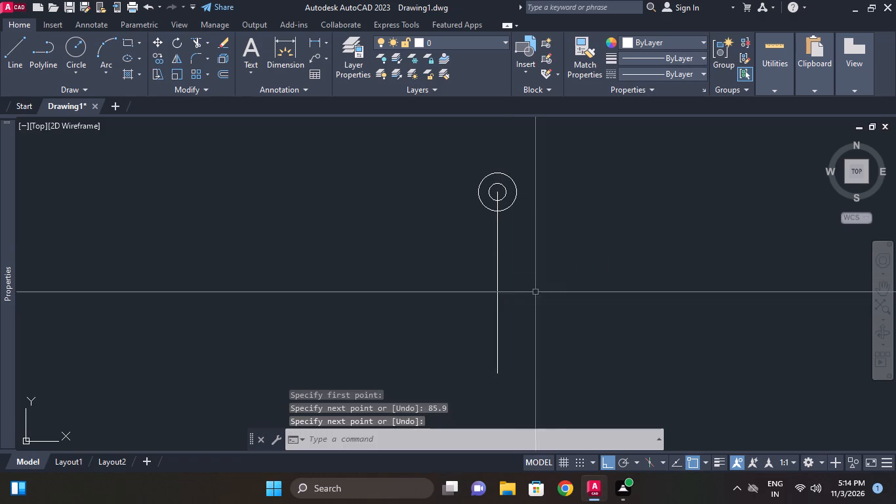
{"action": "key", "text": "Escape"}
Mirror both circles about a horizontal line through the vertical line's midpoint, keeping the source circles.
{"action": "scroll", "coordinate": [560, 272], "scroll_direction": "up", "scroll_amount": 1}
{"action": "left_click_drag", "start_coordinate": [521, 229], "coordinate": [514, 221]}
{"action": "left_click", "coordinate": [470, 127]}
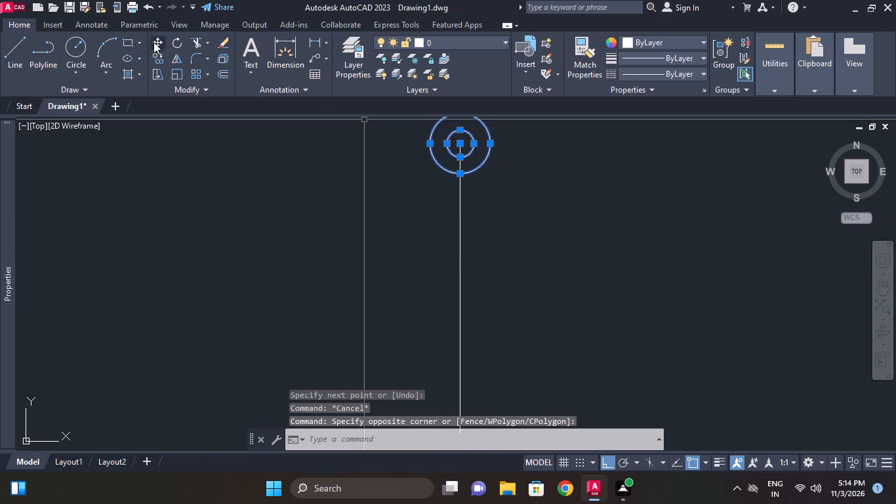
{"action": "left_click", "coordinate": [173, 64]}
{"action": "middle_click_drag", "start_coordinate": [312, 173], "coordinate": [352, 117]}
{"action": "scroll", "coordinate": [315, 167], "scroll_direction": "down", "scroll_amount": 2}
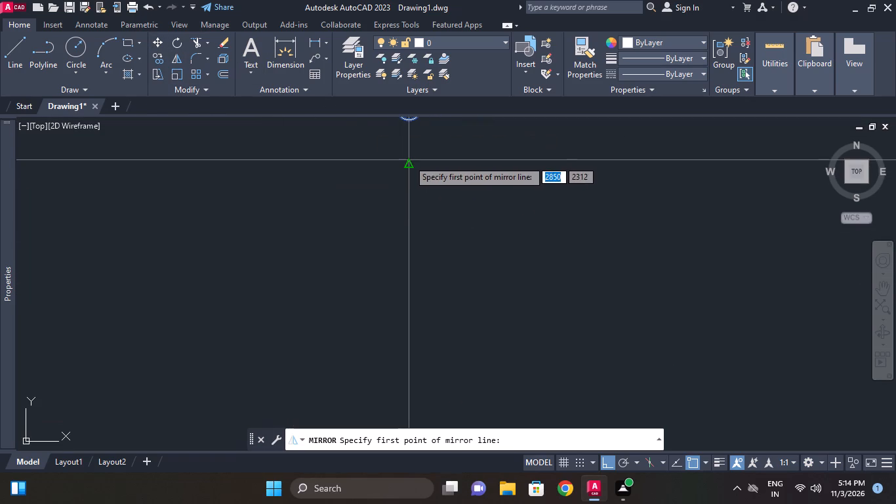
{"action": "left_click", "coordinate": [408, 163]}
{"action": "left_click", "coordinate": [477, 165]}
{"action": "left_click_drag", "start_coordinate": [504, 217], "coordinate": [478, 167]}
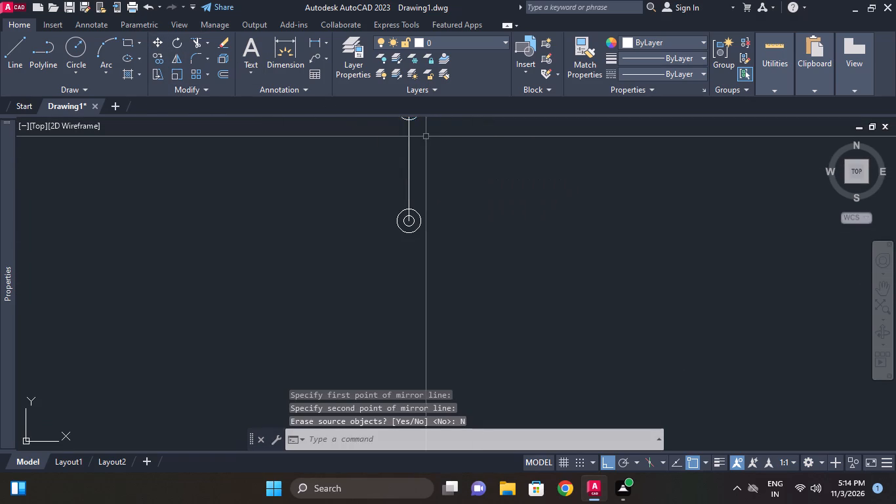
Draw a vertical line joining the right quadrants of the lower and upper outer circles.
{"action": "middle_click_drag", "start_coordinate": [502, 172], "coordinate": [523, 176]}
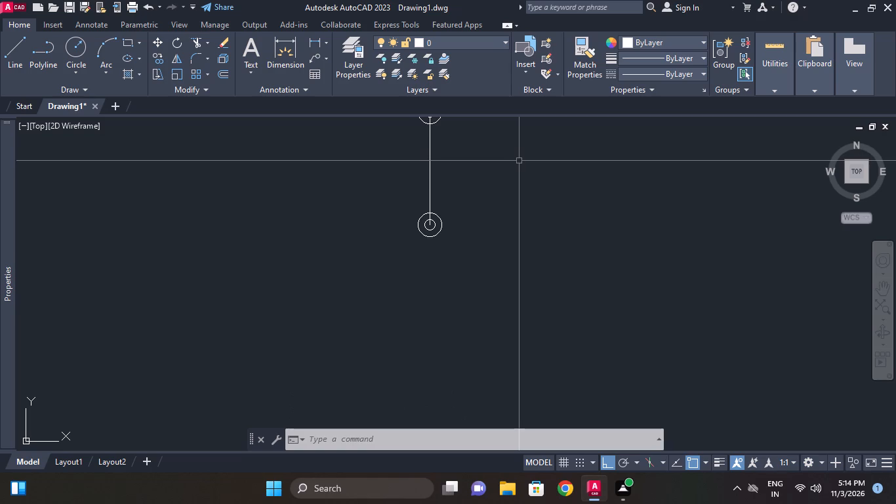
{"action": "type", "text": "l"}
{"action": "key", "text": "space"}
{"action": "middle_click_drag", "start_coordinate": [477, 197], "coordinate": [477, 241]}
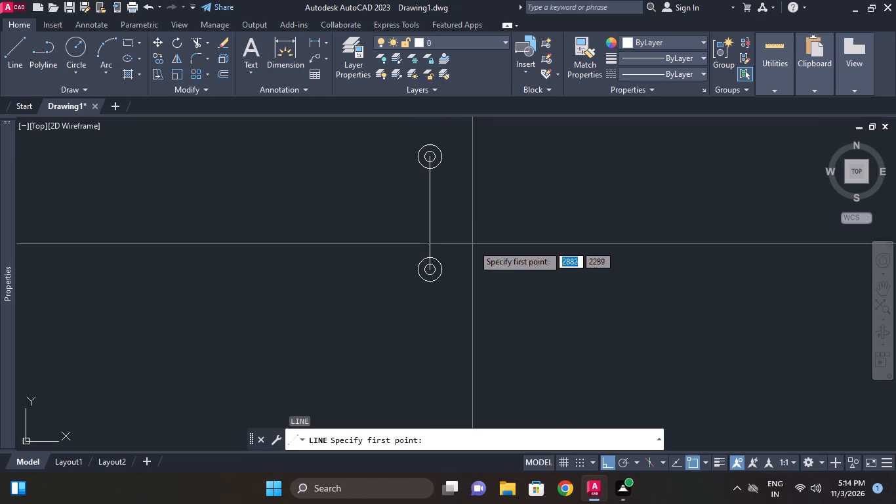
{"action": "left_click", "coordinate": [445, 272]}
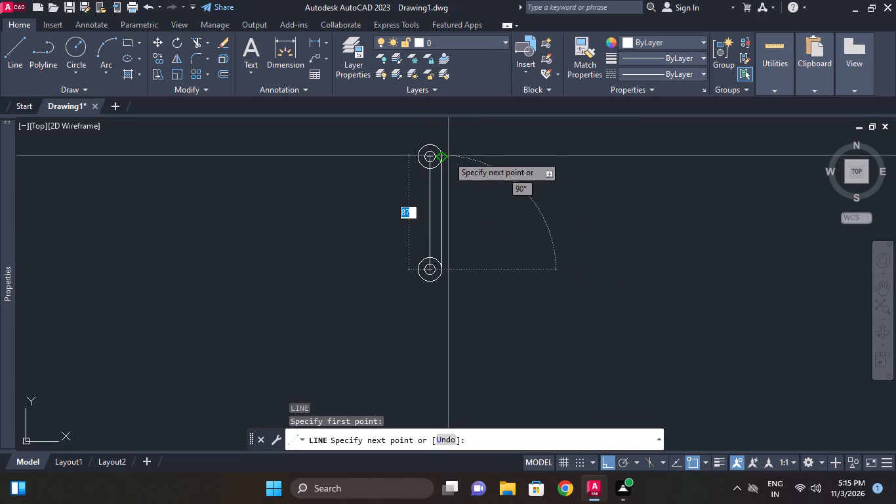
{"action": "left_click", "coordinate": [444, 156]}
{"action": "key", "text": "Escape"}
{"action": "key", "text": "Escape"}
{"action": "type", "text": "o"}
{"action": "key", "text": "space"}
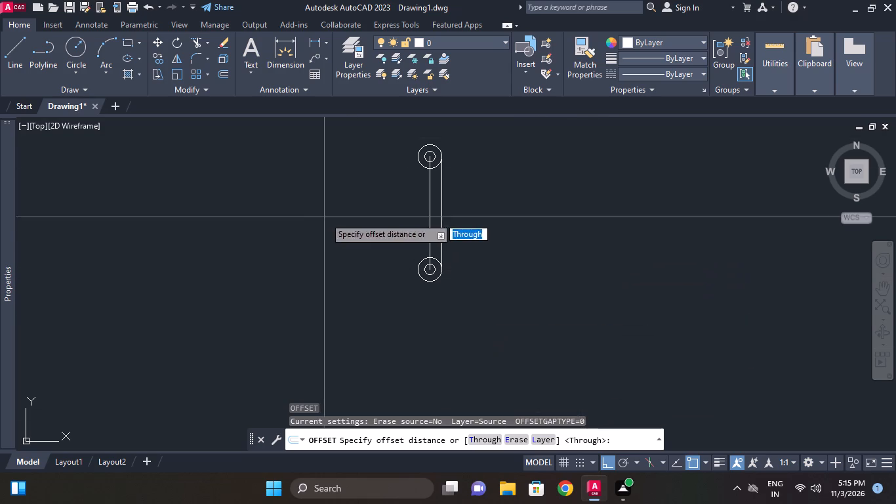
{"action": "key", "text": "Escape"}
Offset the vertical line tangent to the outer circles by 105 to the left.
{"action": "middle_click_drag", "start_coordinate": [439, 254], "coordinate": [447, 257]}
{"action": "type", "text": "o"}
{"action": "key", "text": "space"}
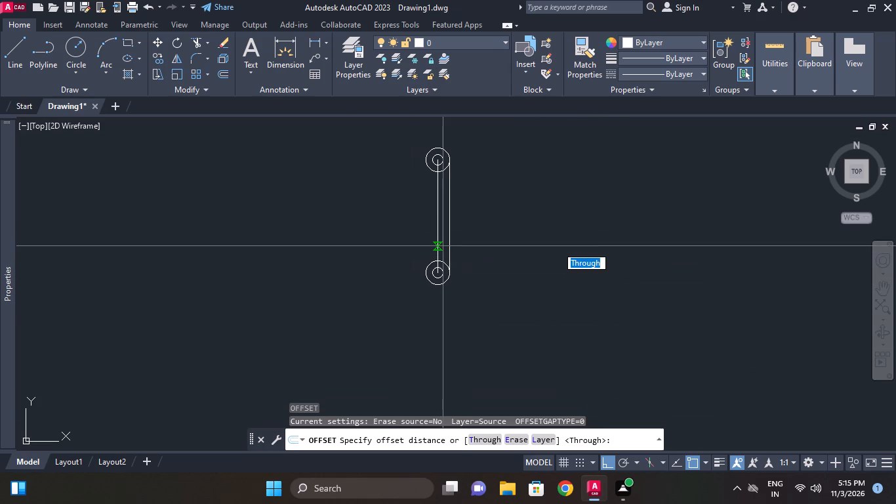
{"action": "type", "text": "105"}
{"action": "key", "text": "Return"}
{"action": "left_click", "coordinate": [452, 222]}
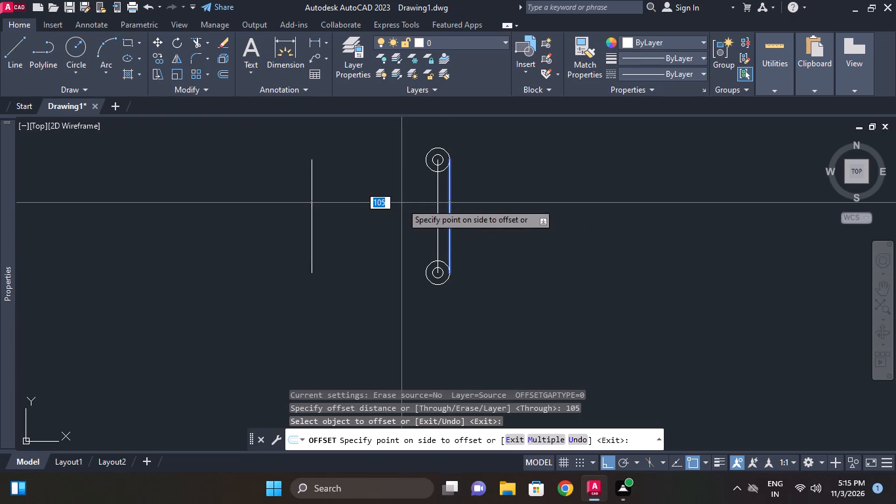
{"action": "left_click", "coordinate": [401, 203]}
{"action": "right_click", "coordinate": [555, 247]}
{"action": "left_click", "coordinate": [584, 253]}
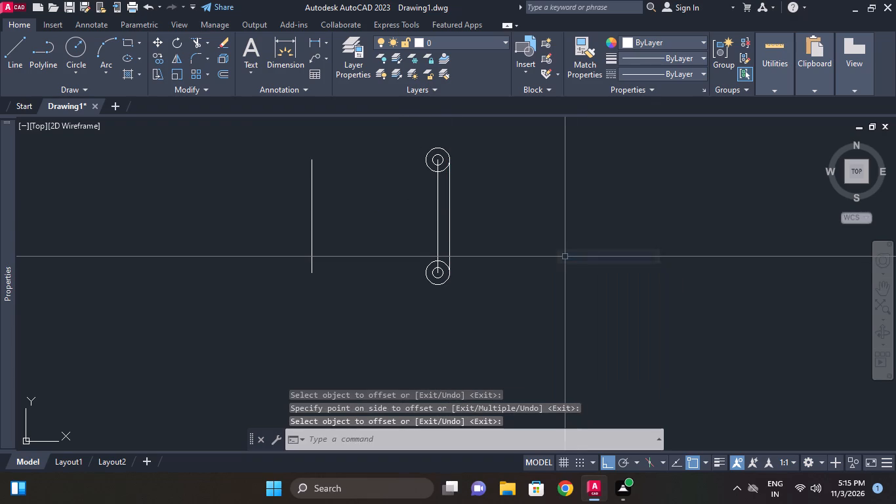
{"action": "key", "text": "Escape"}
Draw a horizontal line from the midpoint of the centre-to-centre line leftwards past the offset vertical line.
{"action": "type", "text": "l"}
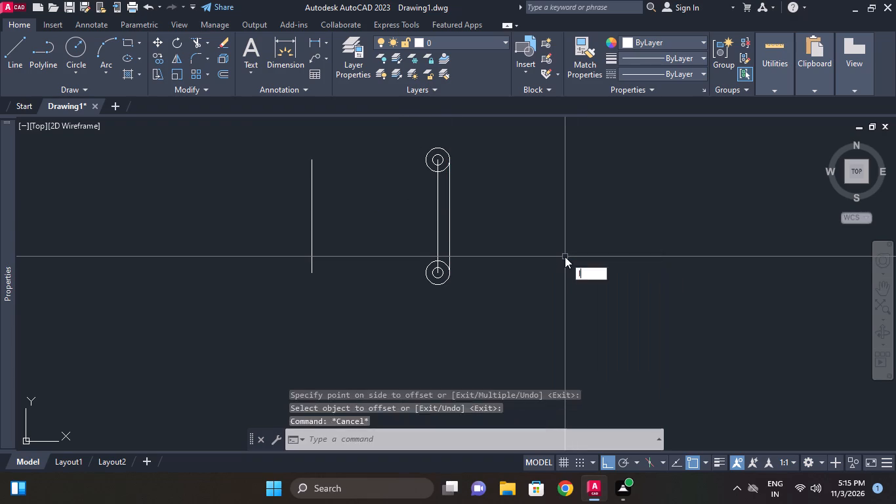
{"action": "key", "text": "space"}
{"action": "left_click", "coordinate": [436, 219]}
{"action": "left_click", "coordinate": [129, 219]}
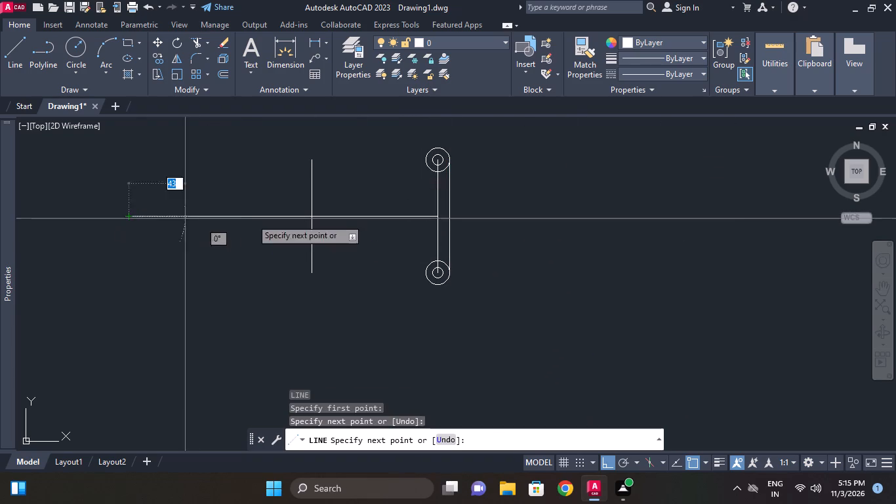
{"action": "key", "text": "Escape"}
{"action": "middle_click", "coordinate": [280, 226]}
Trim the part of the horizontal line that extends left of the offset vertical line.
{"action": "type", "text": "tr"}
{"action": "key", "text": "space"}
{"action": "key", "text": "space"}
{"action": "left_click", "coordinate": [293, 217]}
{"action": "key", "text": "Escape"}
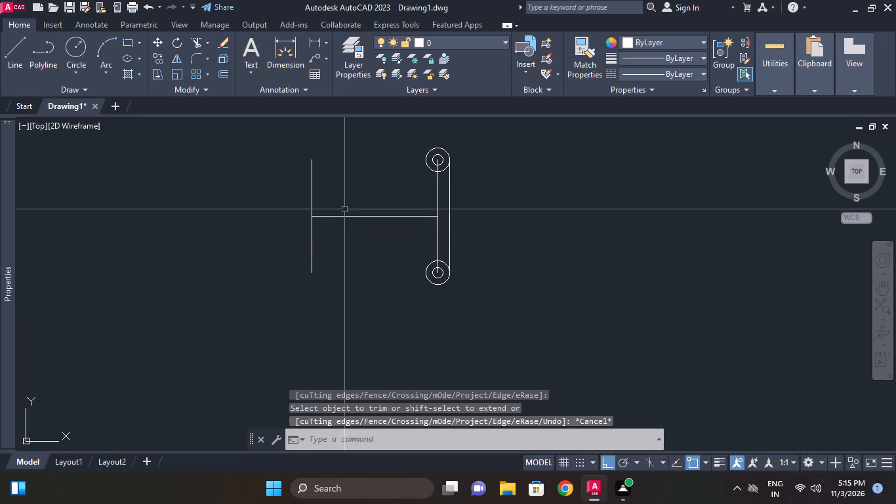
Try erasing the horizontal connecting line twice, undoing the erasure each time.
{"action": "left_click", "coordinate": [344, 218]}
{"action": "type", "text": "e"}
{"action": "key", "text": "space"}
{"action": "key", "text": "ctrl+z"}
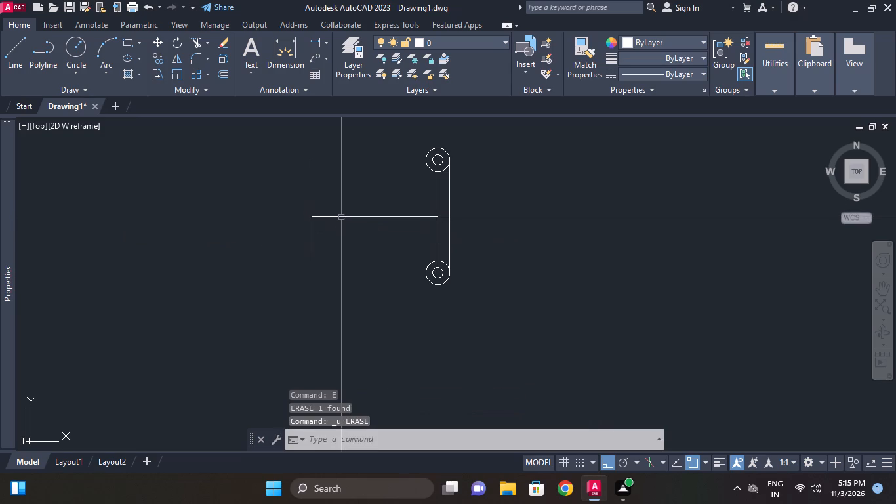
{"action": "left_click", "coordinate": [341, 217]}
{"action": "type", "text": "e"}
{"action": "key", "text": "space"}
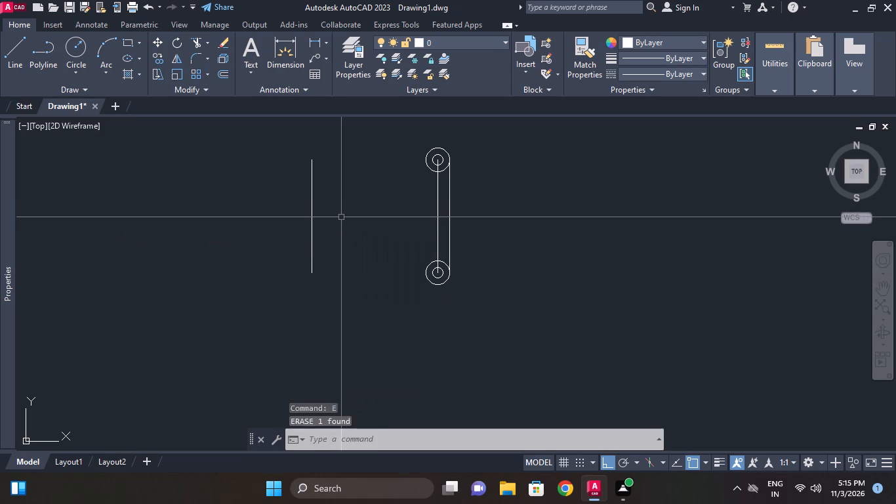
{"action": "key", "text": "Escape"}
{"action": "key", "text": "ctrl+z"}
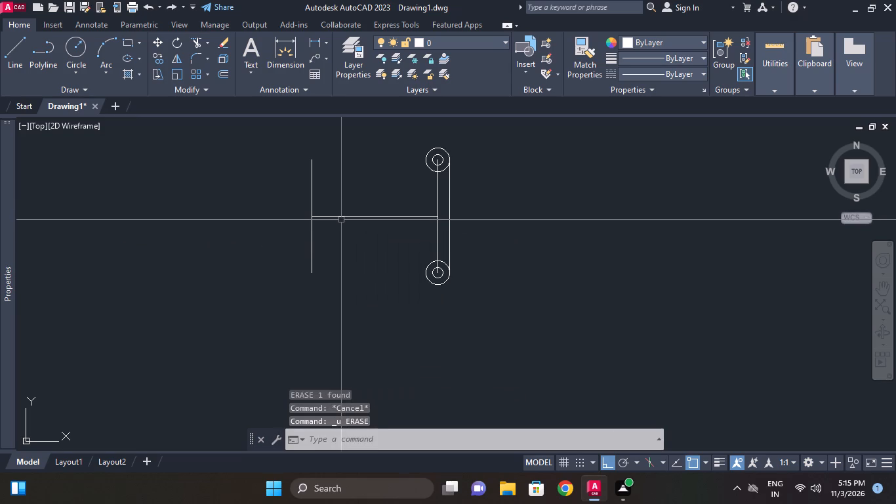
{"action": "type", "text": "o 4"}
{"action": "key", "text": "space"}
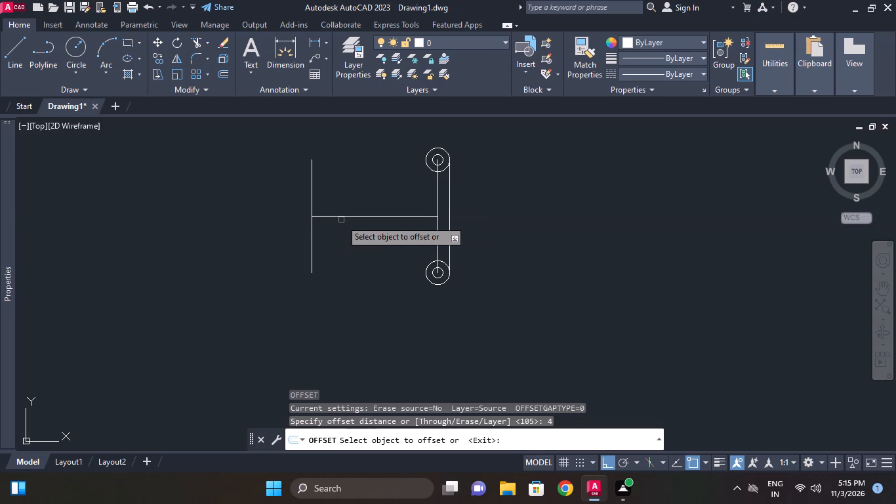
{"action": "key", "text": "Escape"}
Offset the horizontal connecting line by 40 both below and above.
{"action": "type", "text": "o 40"}
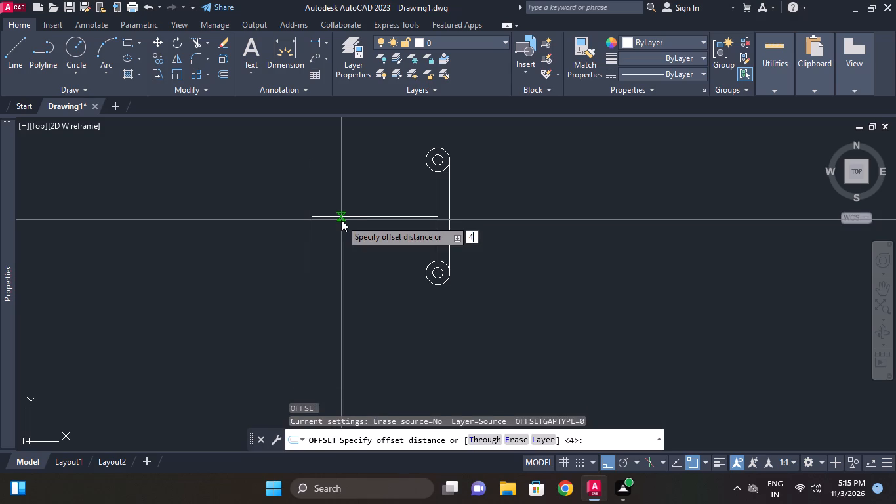
{"action": "key", "text": "space"}
{"action": "key", "text": "space"}
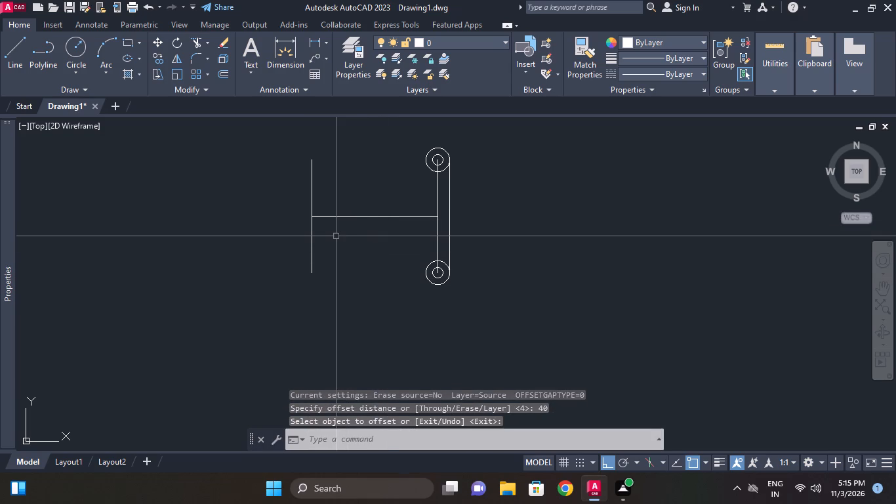
{"action": "key", "text": "space"}
{"action": "key", "text": "space"}
{"action": "left_click", "coordinate": [328, 217]}
{"action": "left_click_drag", "start_coordinate": [338, 267], "coordinate": [338, 255]}
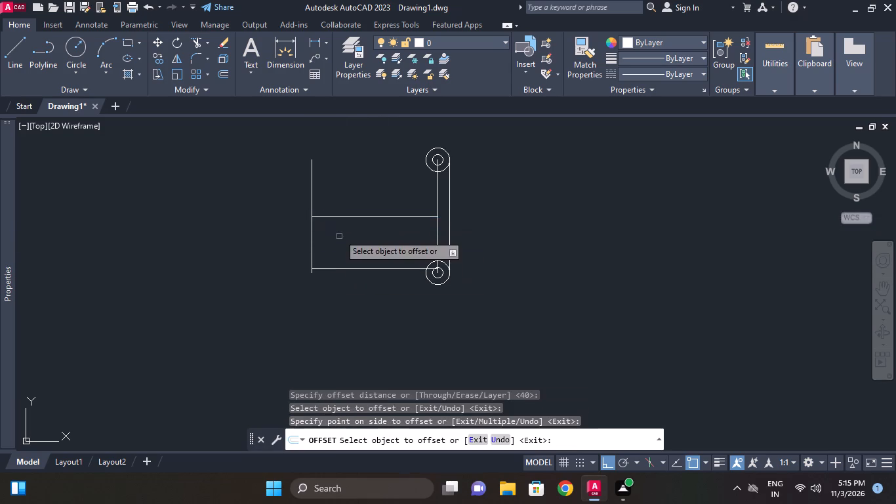
{"action": "left_click_drag", "start_coordinate": [339, 218], "coordinate": [338, 211]}
{"action": "left_click", "coordinate": [337, 178]}
{"action": "key", "text": "Escape"}
Using the upper and lower horizontal lines as cutting edges, trim the left vertical line's lower overhanging end.
{"action": "middle_click_drag", "start_coordinate": [316, 180], "coordinate": [317, 214]}
{"action": "key", "text": "t"}
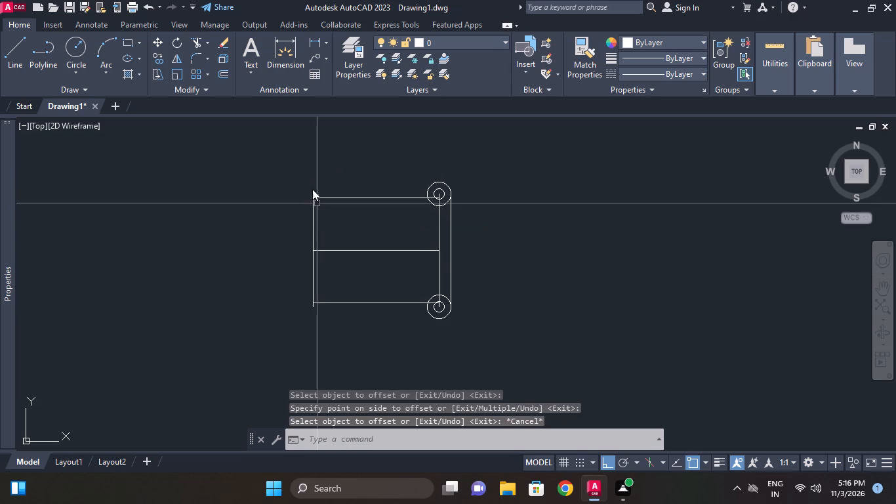
{"action": "type", "text": "r"}
{"action": "key", "text": "space"}
{"action": "scroll", "coordinate": [311, 188], "scroll_direction": "up", "scroll_amount": 3}
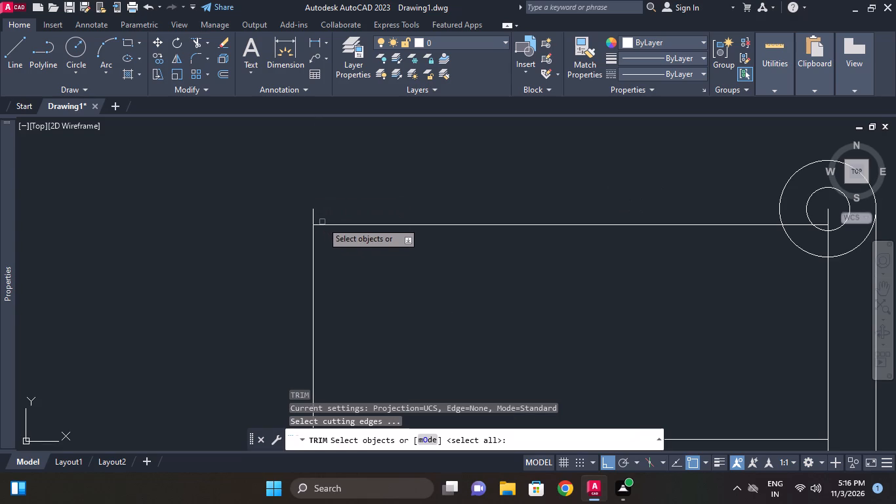
{"action": "left_click", "coordinate": [327, 230]}
{"action": "left_click", "coordinate": [327, 216]}
{"action": "middle_click_drag", "start_coordinate": [338, 206], "coordinate": [341, 196]}
{"action": "scroll", "coordinate": [338, 206], "scroll_direction": "down", "scroll_amount": 2}
{"action": "middle_click_drag", "start_coordinate": [363, 360], "coordinate": [363, 238]}
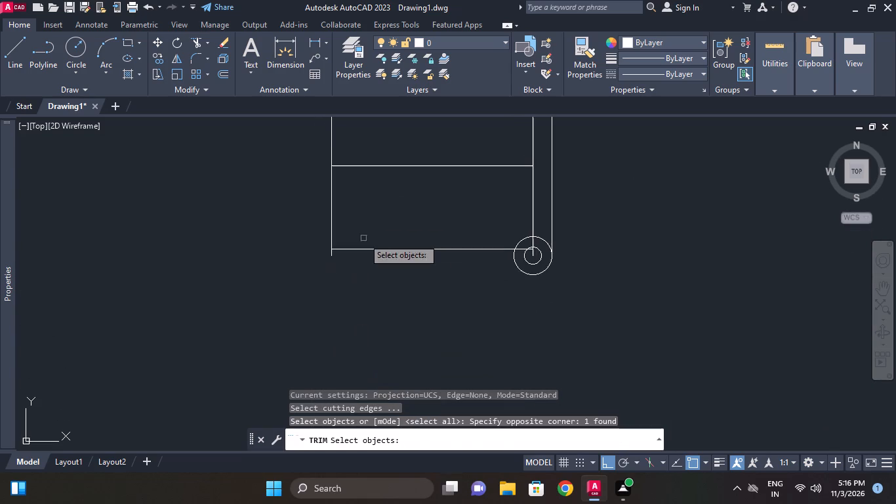
{"action": "left_click_drag", "start_coordinate": [365, 262], "coordinate": [363, 240]}
{"action": "left_click", "coordinate": [357, 223]}
{"action": "key", "text": "space"}
{"action": "left_click", "coordinate": [333, 271]}
{"action": "left_click", "coordinate": [327, 251]}
Trim the left vertical line's upper end that extends beyond the upper horizontal line.
{"action": "middle_click_drag", "start_coordinate": [348, 251], "coordinate": [351, 327]}
{"action": "scroll", "coordinate": [348, 341], "scroll_direction": "down", "scroll_amount": 1}
{"action": "scroll", "coordinate": [341, 210], "scroll_direction": "up", "scroll_amount": 3}
{"action": "left_click", "coordinate": [342, 203]}
{"action": "left_click", "coordinate": [310, 214]}
{"action": "right_click", "coordinate": [310, 214]}
{"action": "left_click", "coordinate": [363, 219]}
{"action": "scroll", "coordinate": [363, 219], "scroll_direction": "down", "scroll_amount": 1}
{"action": "middle_click", "coordinate": [363, 219]}
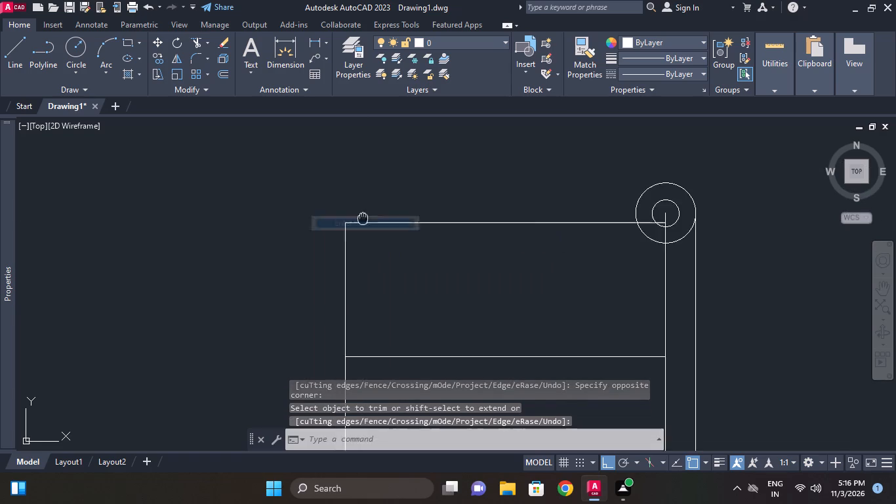
{"action": "scroll", "coordinate": [363, 219], "scroll_direction": "down", "scroll_amount": 1}
{"action": "key", "text": "Escape"}
Erase the three horizontal construction lines, keeping the trimmed left vertical line.
{"action": "left_click", "coordinate": [388, 260]}
{"action": "left_click", "coordinate": [386, 224]}
{"action": "left_click", "coordinate": [384, 214]}
{"action": "left_click", "coordinate": [375, 220]}
{"action": "scroll", "coordinate": [388, 257], "scroll_direction": "down", "scroll_amount": 1}
{"action": "middle_click_drag", "start_coordinate": [388, 255], "coordinate": [390, 217]}
{"action": "scroll", "coordinate": [388, 248], "scroll_direction": "down", "scroll_amount": 1}
{"action": "scroll", "coordinate": [386, 226], "scroll_direction": "up", "scroll_amount": 1}
{"action": "key", "text": "e"}
{"action": "key", "text": "space"}
{"action": "left_click_drag", "start_coordinate": [420, 329], "coordinate": [419, 322]}
{"action": "left_click", "coordinate": [413, 293]}
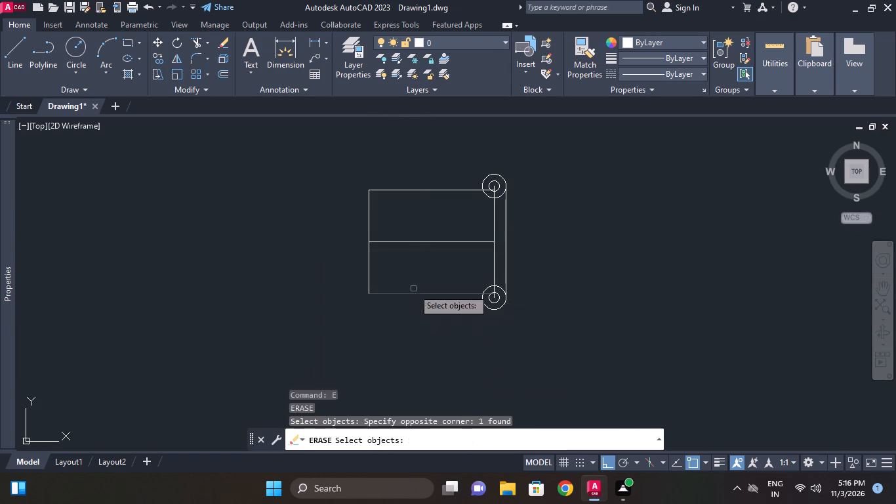
{"action": "left_click", "coordinate": [421, 254]}
{"action": "left_click", "coordinate": [418, 238]}
{"action": "left_click_drag", "start_coordinate": [416, 217], "coordinate": [414, 210]}
{"action": "left_click", "coordinate": [407, 182]}
{"action": "right_click", "coordinate": [407, 180]}
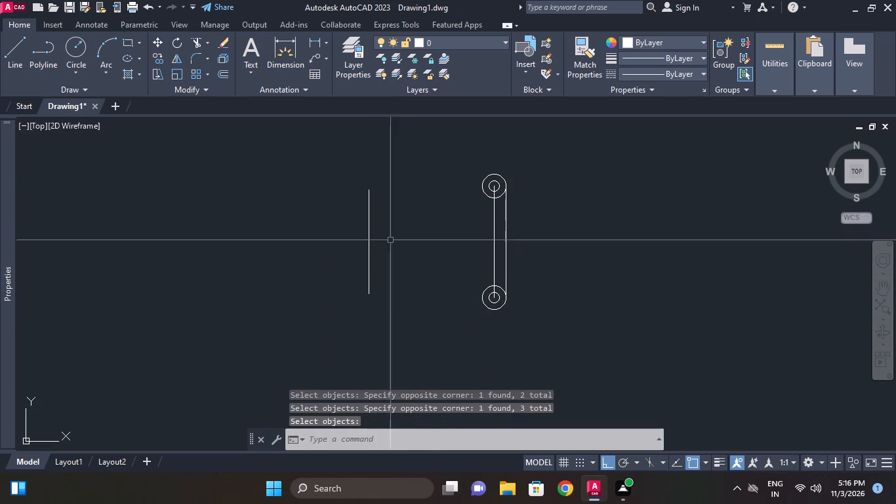
Draw a horizontal line 25 long to the right from the lower end of the left vertical line.
{"action": "middle_click_drag", "start_coordinate": [367, 310], "coordinate": [380, 308]}
{"action": "key", "text": "l"}
{"action": "key", "text": "space"}
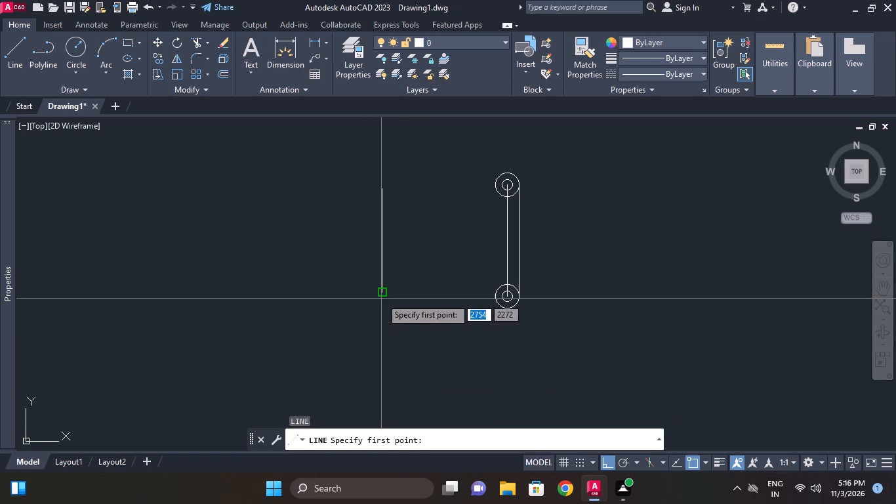
{"action": "left_click", "coordinate": [381, 293]}
{"action": "type", "text": "25"}
{"action": "key", "text": "Return"}
{"action": "key", "text": "Return"}
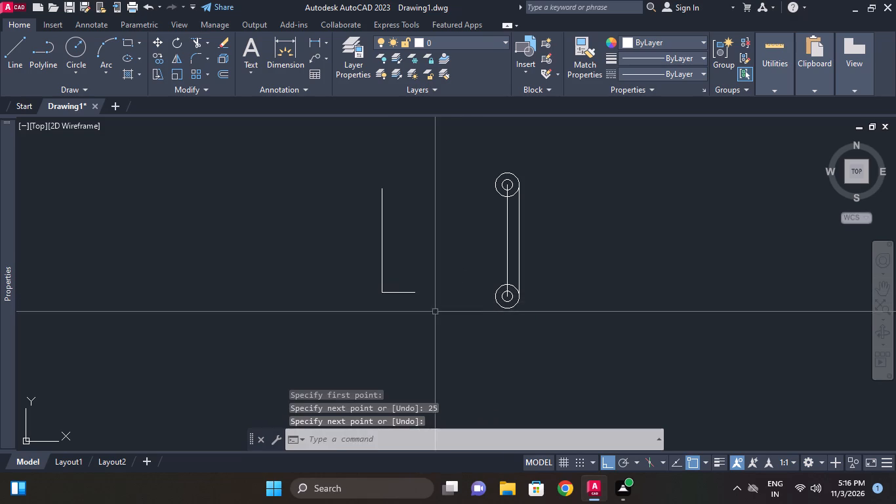
Mirror the 25-long lower horizontal line to the top, about a horizontal axis through the left vertical line's midpoint, keeping the source.
{"action": "left_click_drag", "start_coordinate": [434, 311], "coordinate": [414, 301]}
{"action": "left_click", "coordinate": [392, 274]}
{"action": "type", "text": "mi"}
{"action": "key", "text": "space"}
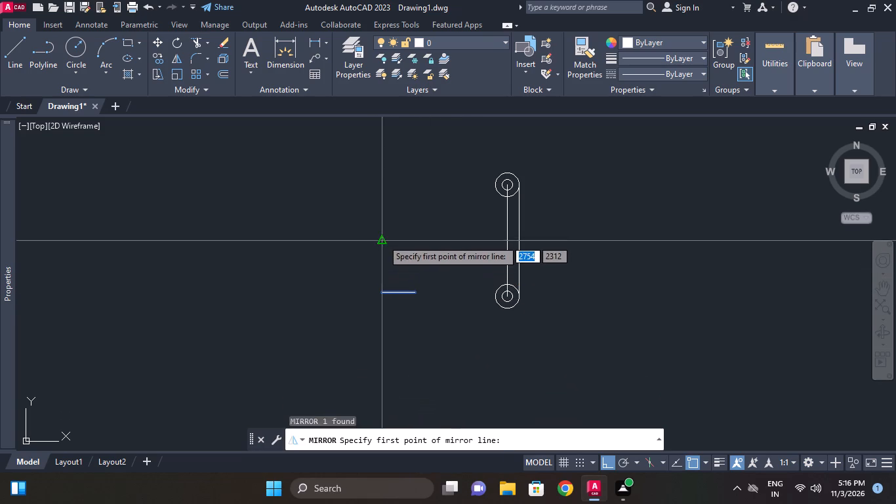
{"action": "left_click", "coordinate": [382, 240]}
{"action": "left_click", "coordinate": [413, 241]}
{"action": "left_click_drag", "start_coordinate": [439, 286], "coordinate": [413, 241]}
Erase the vertical line on the outer side of the two large circles, keeping the line between their centres.
{"action": "middle_click_drag", "start_coordinate": [382, 220], "coordinate": [397, 239]}
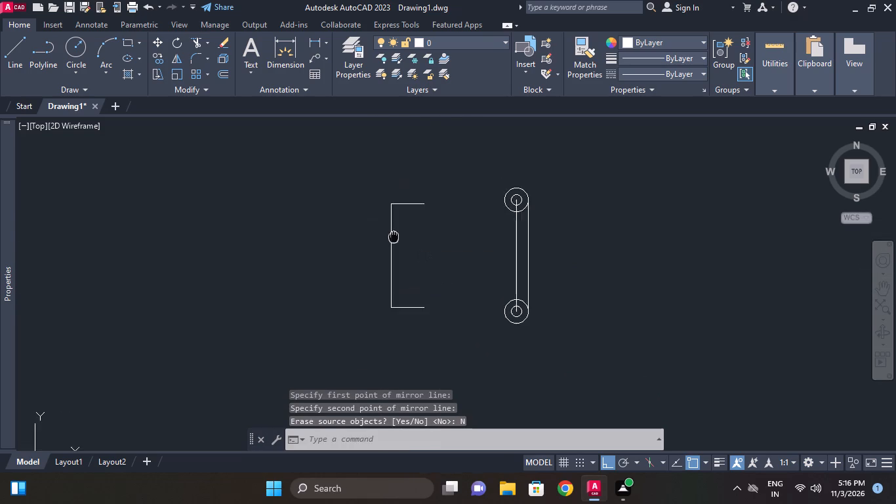
{"action": "middle_click_drag", "start_coordinate": [397, 239], "coordinate": [397, 240]}
{"action": "middle_click", "coordinate": [424, 276]}
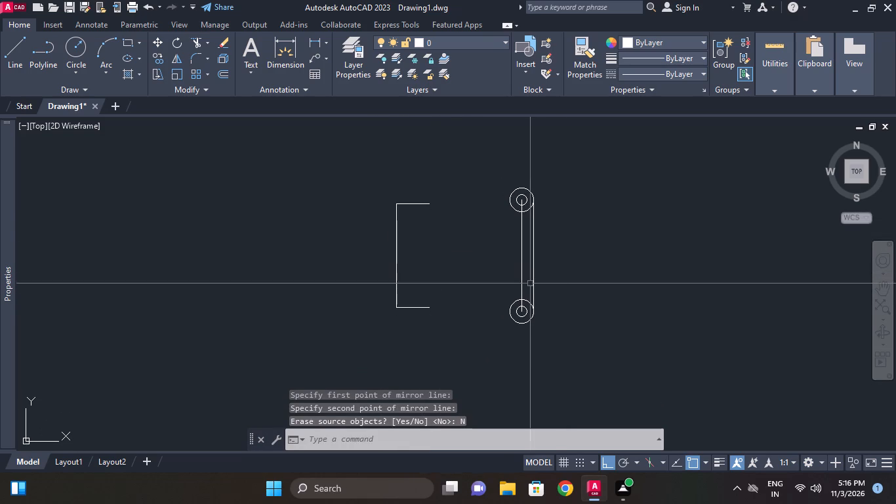
{"action": "key", "text": "Escape"}
{"action": "left_click", "coordinate": [532, 252]}
{"action": "key", "text": "e"}
{"action": "key", "text": "space"}
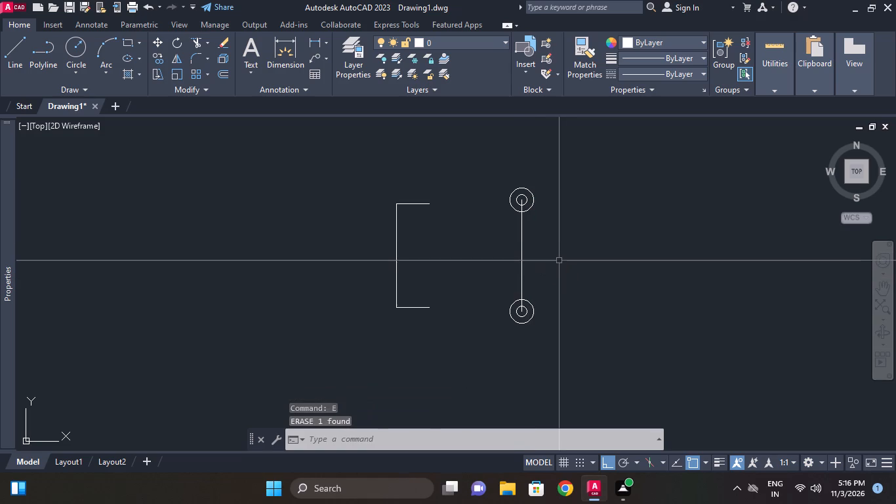
Draw horizontal construction lines through the centres of the upper and lower concentric circle pairs.
{"action": "middle_click_drag", "start_coordinate": [559, 262], "coordinate": [559, 274]}
{"action": "scroll", "coordinate": [480, 214], "scroll_direction": "up", "scroll_amount": 1}
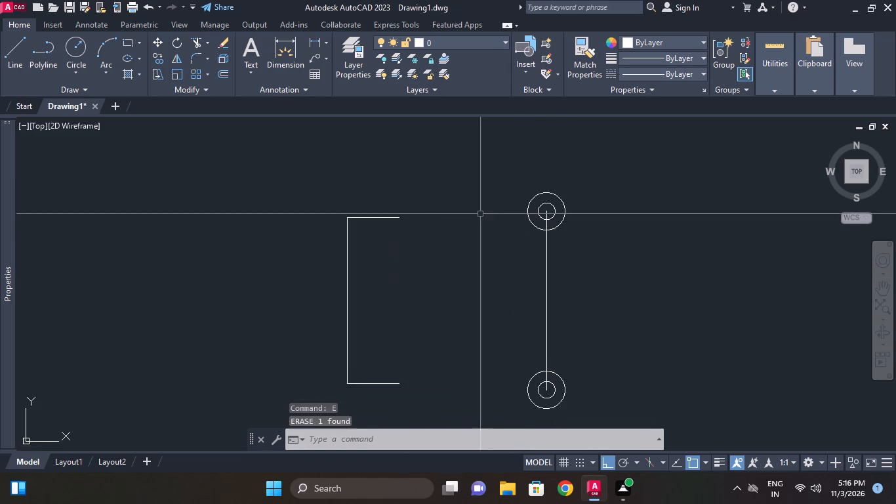
{"action": "middle_click_drag", "start_coordinate": [480, 214], "coordinate": [481, 224]}
{"action": "type", "text": "xl h"}
{"action": "key", "text": "space"}
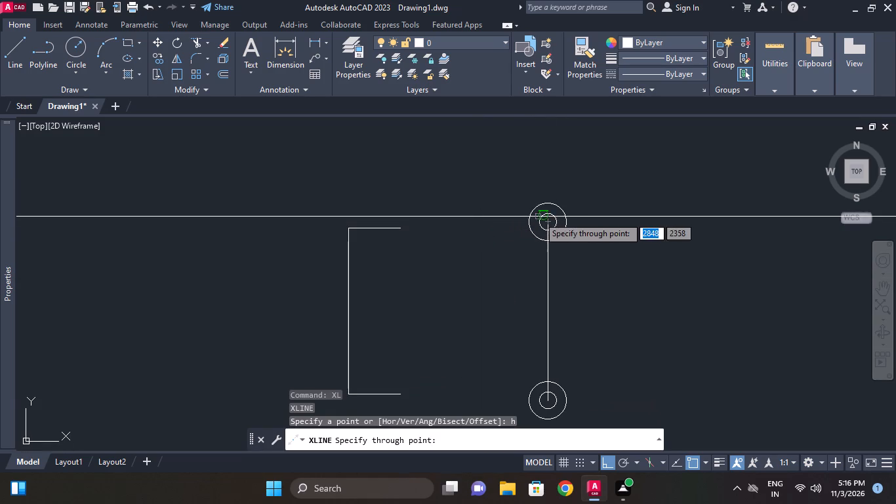
{"action": "left_click", "coordinate": [546, 221]}
{"action": "middle_click_drag", "start_coordinate": [573, 244], "coordinate": [550, 207]}
{"action": "middle_click_drag", "start_coordinate": [503, 268], "coordinate": [518, 191]}
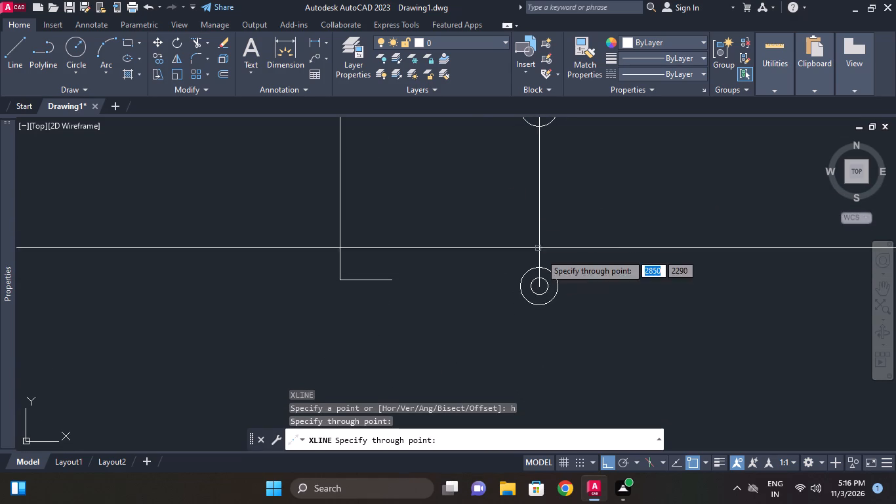
{"action": "type", "text": "ce"}
{"action": "type", "text": "n"}
{"action": "key", "text": "space"}
{"action": "scroll", "coordinate": [541, 276], "scroll_direction": "up", "scroll_amount": 1}
{"action": "left_click", "coordinate": [541, 276]}
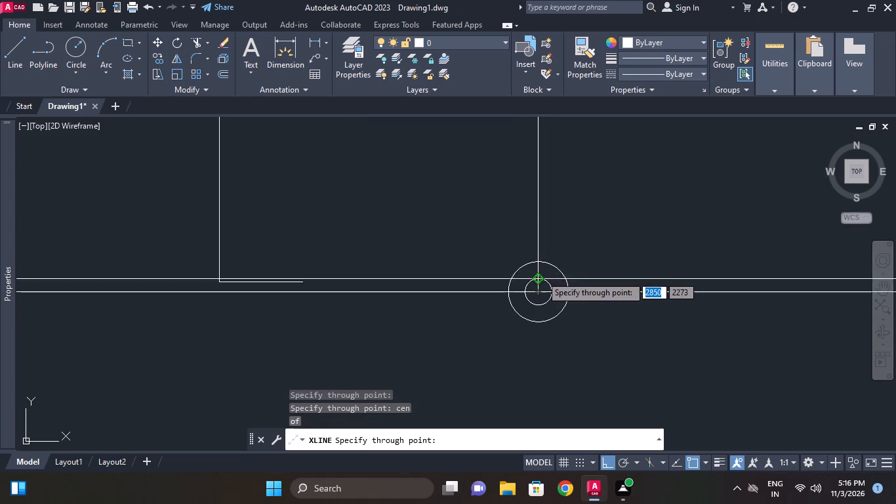
{"action": "middle_click_drag", "start_coordinate": [575, 221], "coordinate": [573, 234]}
{"action": "scroll", "coordinate": [575, 224], "scroll_direction": "down", "scroll_amount": 1}
{"action": "key", "text": "Escape"}
Offset the upper horizontal construction line 19.55 upward and the lower one 19.55 downward.
{"action": "middle_click_drag", "start_coordinate": [567, 207], "coordinate": [560, 242]}
{"action": "scroll", "coordinate": [566, 211], "scroll_direction": "down", "scroll_amount": 1}
{"action": "middle_click_drag", "start_coordinate": [565, 222], "coordinate": [563, 236]}
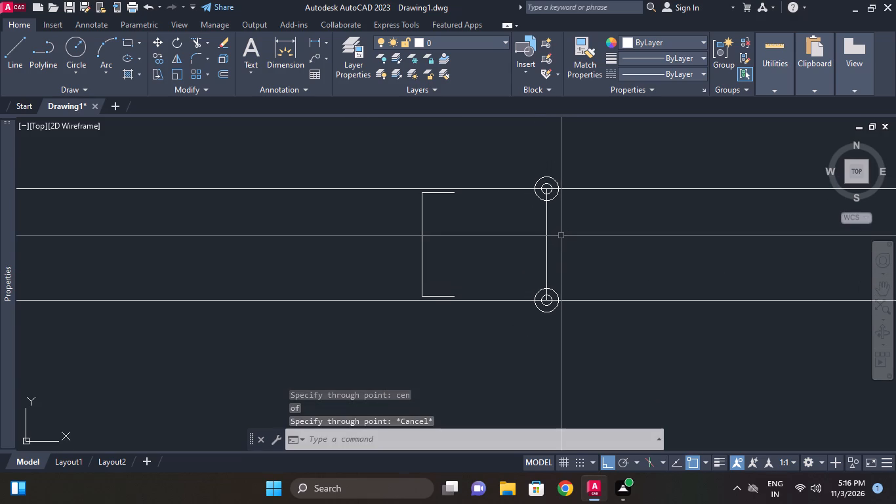
{"action": "type", "text": "o"}
{"action": "key", "text": "space"}
{"action": "key", "text": "1"}
{"action": "key", "text": "9"}
{"action": "key", "text": "period"}
{"action": "type", "text": "55"}
{"action": "key", "text": "Return"}
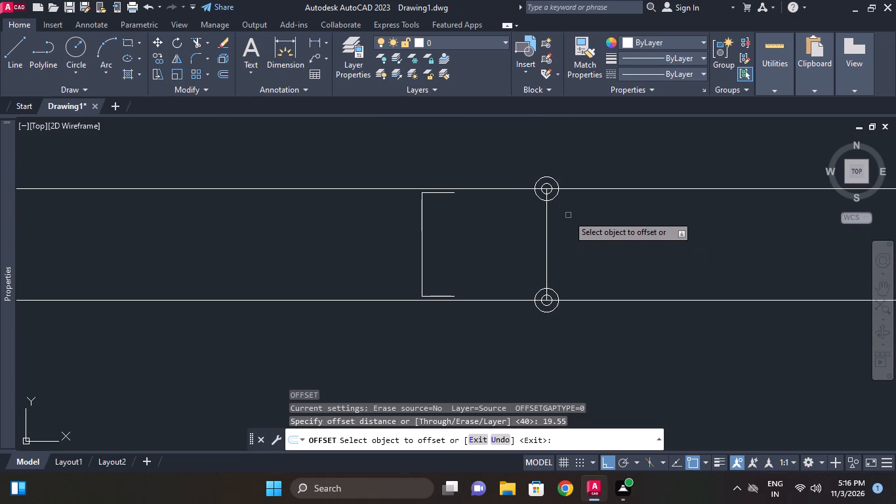
{"action": "left_click", "coordinate": [577, 189]}
{"action": "left_click", "coordinate": [577, 170]}
{"action": "left_click", "coordinate": [580, 295]}
{"action": "left_click", "coordinate": [582, 295]}
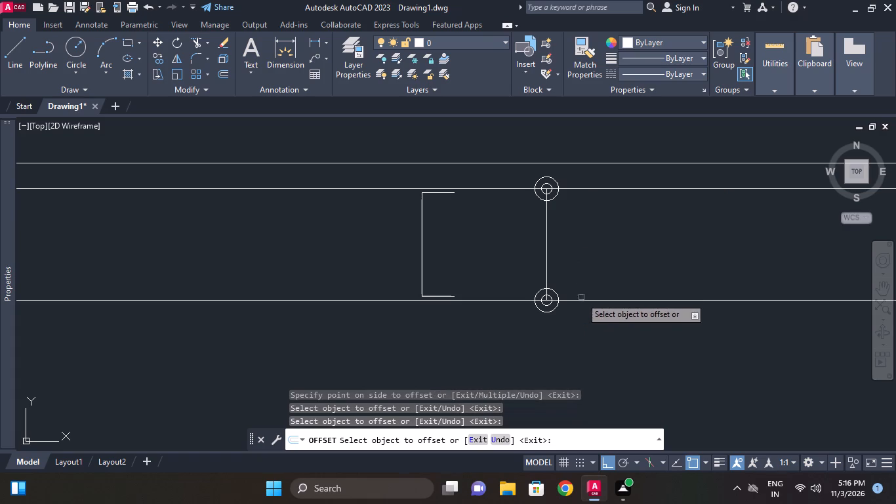
{"action": "left_click", "coordinate": [577, 301]}
{"action": "left_click", "coordinate": [570, 330]}
{"action": "key", "text": "Escape"}
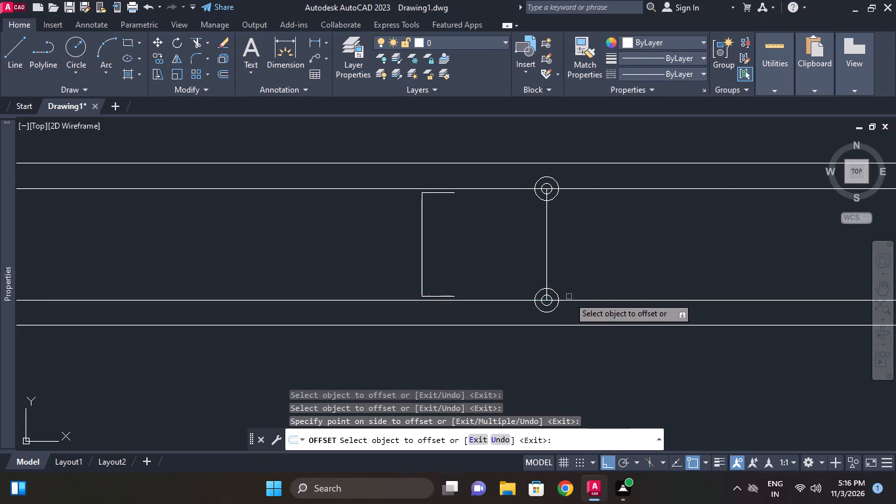
Offset the vertical line between the circle centres 16.35 to the left.
{"action": "key", "text": "o"}
{"action": "key", "text": "space"}
{"action": "type", "text": "16"}
{"action": "key", "text": "period"}
{"action": "key", "text": "3"}
{"action": "key", "text": "5"}
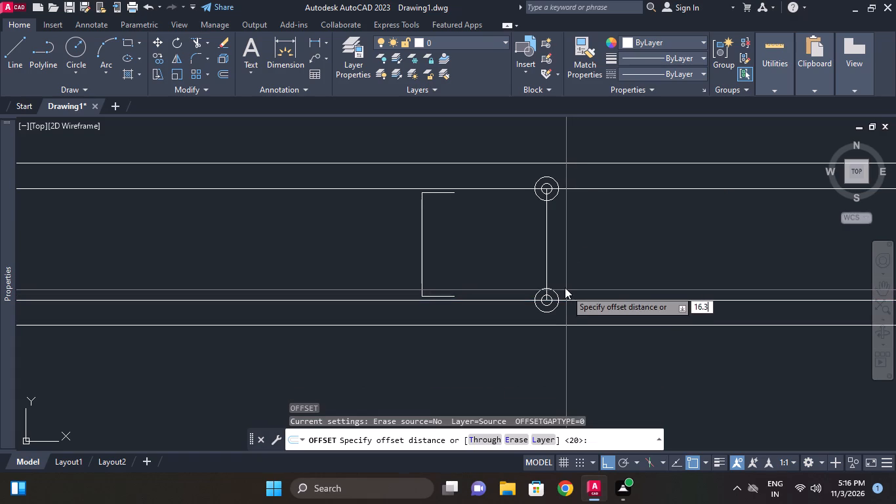
{"action": "key", "text": "Return"}
{"action": "left_click", "coordinate": [545, 234]}
{"action": "left_click", "coordinate": [523, 222]}
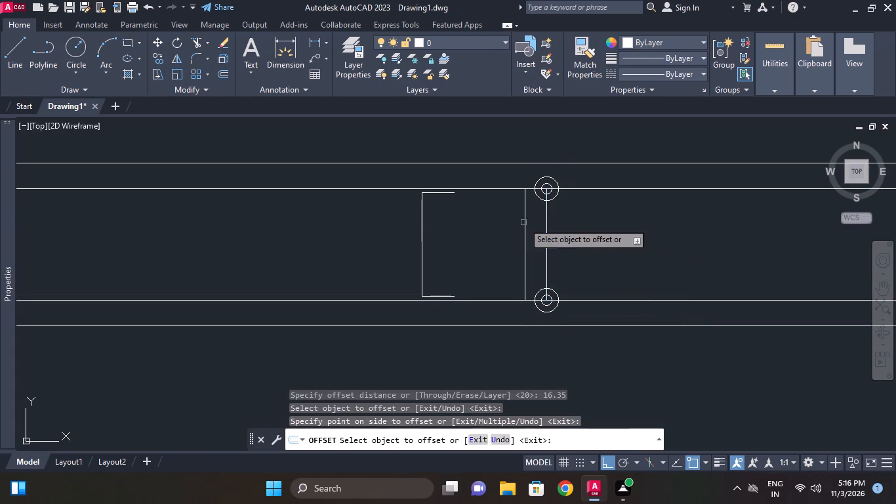
{"action": "key", "text": "Escape"}
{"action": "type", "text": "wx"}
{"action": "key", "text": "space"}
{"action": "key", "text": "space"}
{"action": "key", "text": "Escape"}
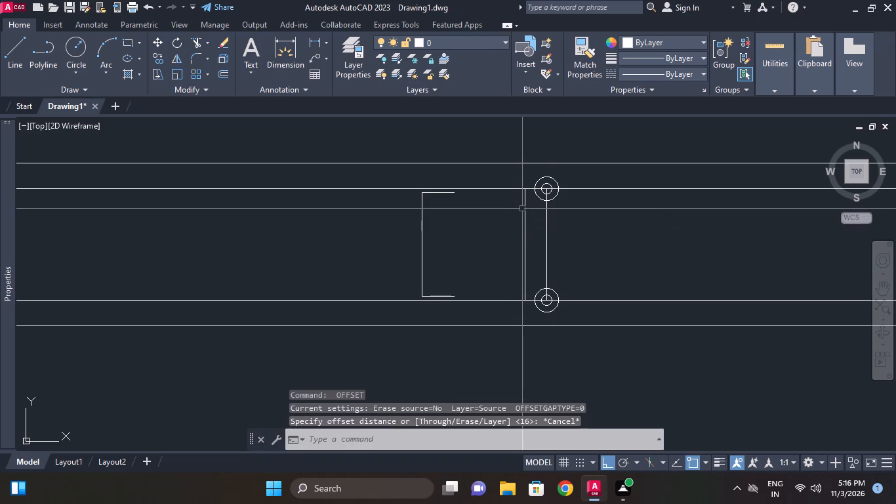
Extend both ends of the offset vertical line to the outermost horizontal construction lines.
{"action": "key", "text": "e"}
{"action": "key", "text": "x"}
{"action": "key", "text": "space"}
{"action": "key", "text": "space"}
{"action": "left_click", "coordinate": [525, 205]}
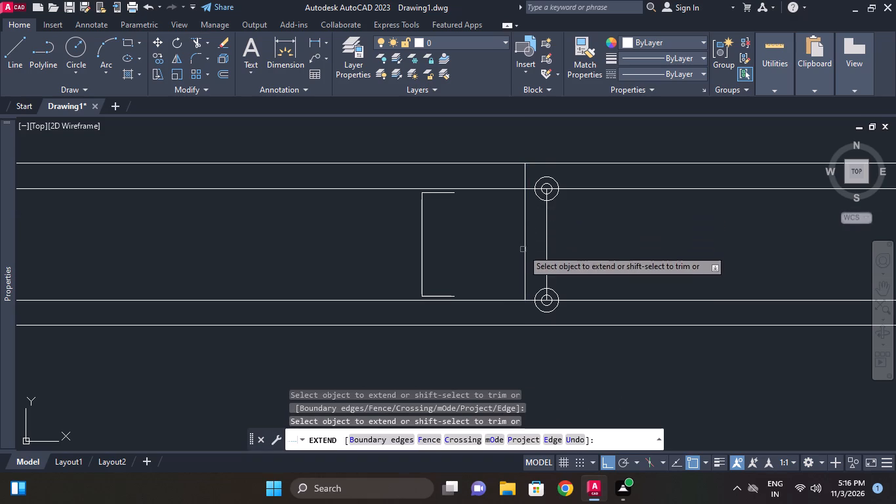
{"action": "left_click", "coordinate": [523, 250]}
{"action": "key", "text": "Escape"}
Copy the upper concentric circle pair from its centre to the top intersection of the offset vertical line and outermost construction line.
{"action": "middle_click_drag", "start_coordinate": [554, 232], "coordinate": [551, 258]}
{"action": "scroll", "coordinate": [543, 199], "scroll_direction": "up", "scroll_amount": 1}
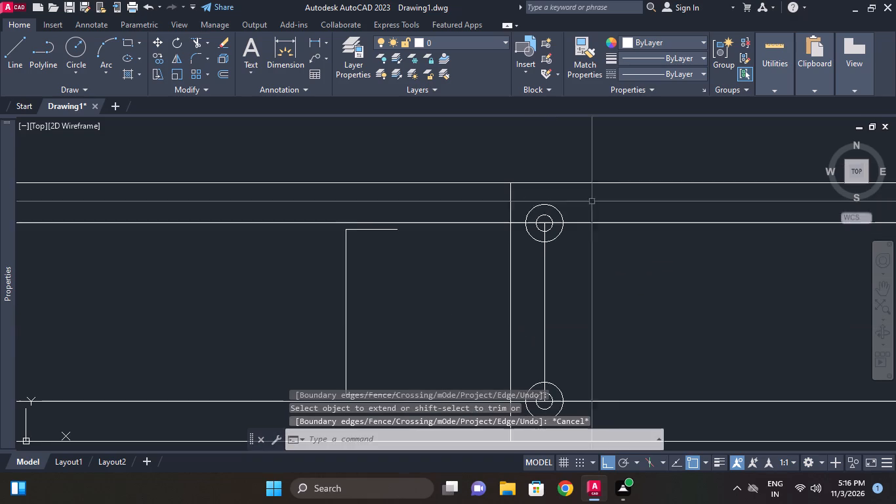
{"action": "left_click", "coordinate": [582, 194]}
{"action": "left_click", "coordinate": [535, 214]}
{"action": "scroll", "coordinate": [545, 216], "scroll_direction": "up", "scroll_amount": 2}
{"action": "left_click", "coordinate": [546, 216]}
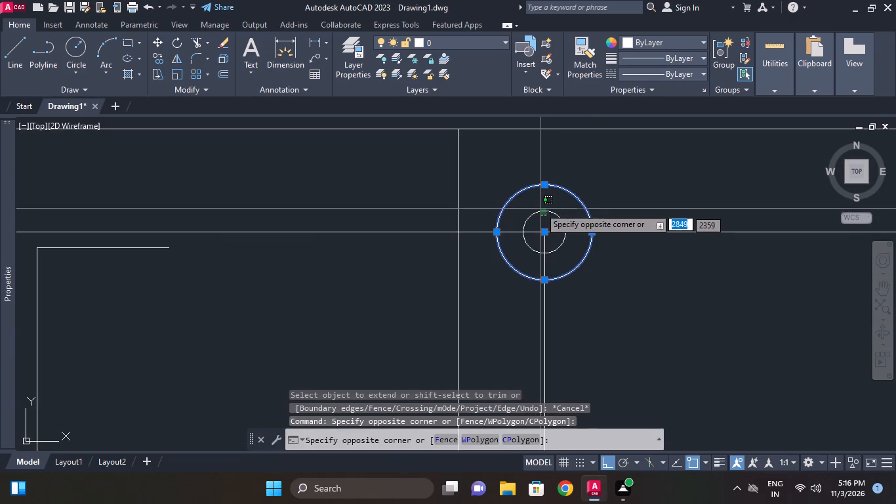
{"action": "left_click", "coordinate": [539, 202]}
{"action": "key", "text": "c"}
{"action": "key", "text": "o"}
{"action": "key", "text": "space"}
{"action": "type", "text": "cen"}
{"action": "key", "text": "space"}
{"action": "left_click", "coordinate": [539, 209]}
{"action": "middle_click_drag", "start_coordinate": [403, 192], "coordinate": [420, 232]}
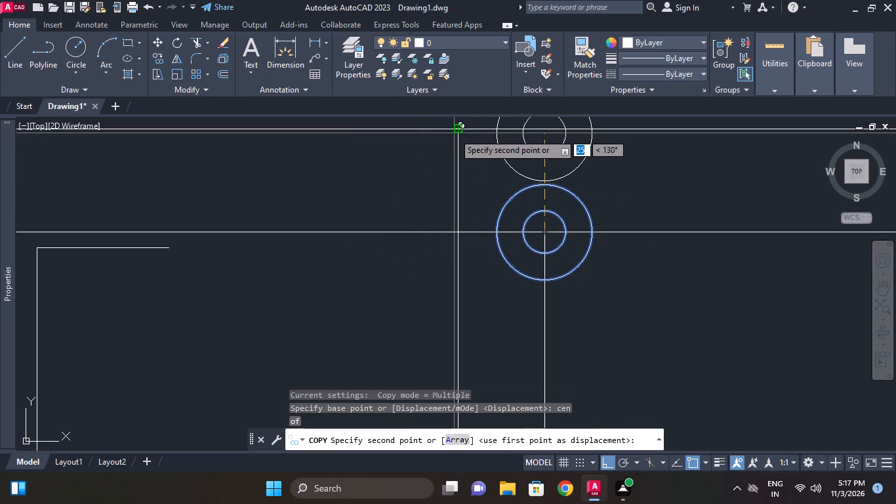
{"action": "left_click", "coordinate": [454, 133]}
{"action": "middle_click", "coordinate": [495, 158]}
{"action": "scroll", "coordinate": [495, 158], "scroll_direction": "down", "scroll_amount": 1}
{"action": "key", "text": "Escape"}
Copy the new top circle pair from its centre to the lower end of the offset vertical line on the lowest construction line.
{"action": "middle_click_drag", "start_coordinate": [434, 165], "coordinate": [438, 171]}
{"action": "scroll", "coordinate": [436, 171], "scroll_direction": "down", "scroll_amount": 1}
{"action": "left_click_drag", "start_coordinate": [405, 127], "coordinate": [466, 153]}
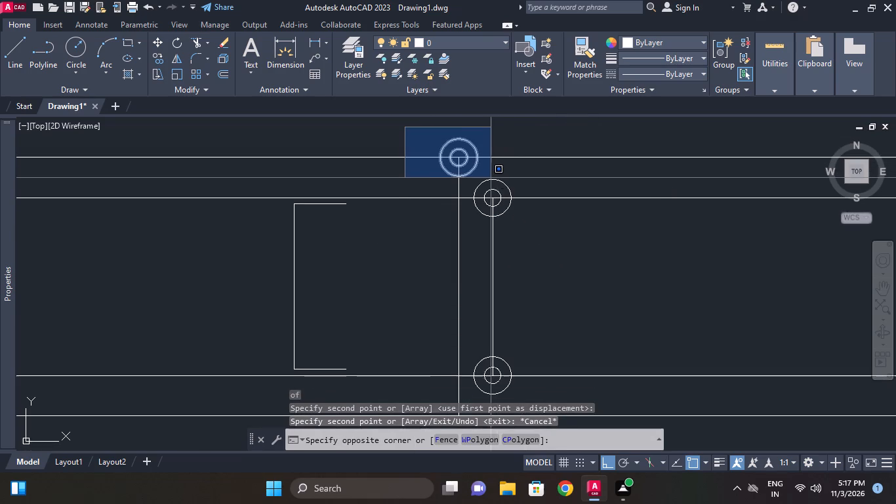
{"action": "left_click", "coordinate": [491, 178]}
{"action": "middle_click_drag", "start_coordinate": [481, 184], "coordinate": [489, 169]}
{"action": "key", "text": "c"}
{"action": "key", "text": "o"}
{"action": "key", "text": "space"}
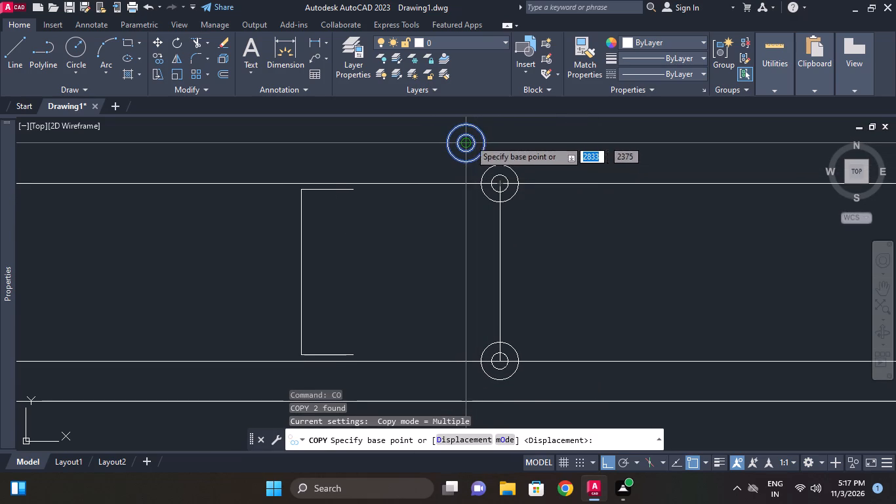
{"action": "left_click", "coordinate": [467, 140]}
{"action": "middle_click_drag", "start_coordinate": [468, 178], "coordinate": [472, 115]}
{"action": "middle_click_drag", "start_coordinate": [478, 251], "coordinate": [483, 178]}
{"action": "scroll", "coordinate": [485, 253], "scroll_direction": "up", "scroll_amount": 3}
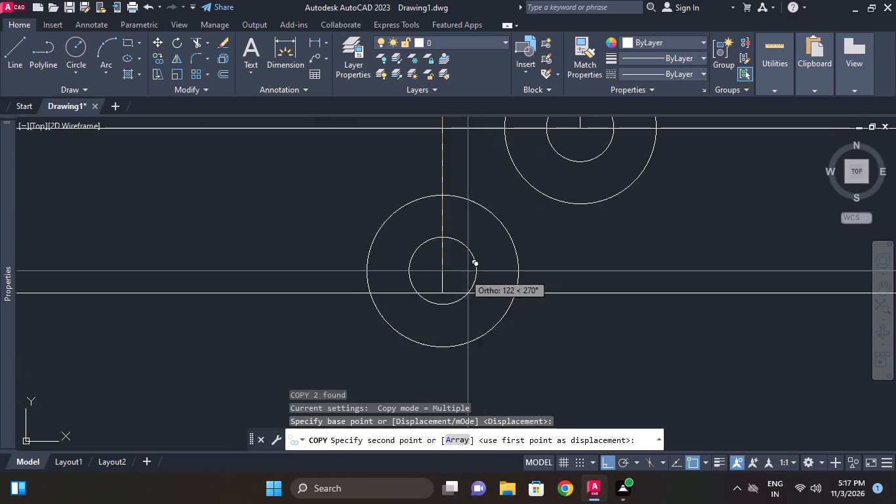
{"action": "left_click", "coordinate": [443, 293]}
{"action": "scroll", "coordinate": [478, 259], "scroll_direction": "down", "scroll_amount": 4}
{"action": "middle_click_drag", "start_coordinate": [478, 261], "coordinate": [481, 270]}
{"action": "key", "text": "Escape"}
{"action": "key", "text": "Escape"}
Erase the four horizontal construction lines running through the circle centres.
{"action": "middle_click_drag", "start_coordinate": [498, 262], "coordinate": [502, 288]}
{"action": "middle_click_drag", "start_coordinate": [518, 227], "coordinate": [518, 265]}
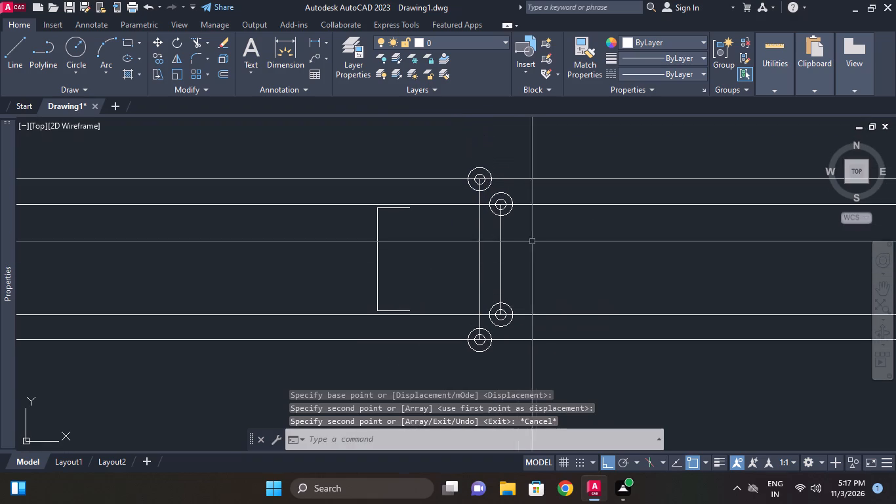
{"action": "key", "text": "Escape"}
{"action": "left_click_drag", "start_coordinate": [596, 231], "coordinate": [593, 224]}
{"action": "left_click_drag", "start_coordinate": [579, 165], "coordinate": [579, 172]}
{"action": "key", "text": "e"}
{"action": "key", "text": "space"}
{"action": "left_click_drag", "start_coordinate": [604, 355], "coordinate": [601, 337]}
{"action": "left_click", "coordinate": [579, 282]}
{"action": "key", "text": "e"}
{"action": "key", "text": "space"}
Erase the two vertical lines joining the centres of the upper and lower circle pairs.
{"action": "left_click", "coordinate": [499, 278]}
{"action": "left_click", "coordinate": [463, 247]}
{"action": "key", "text": "e"}
{"action": "key", "text": "space"}
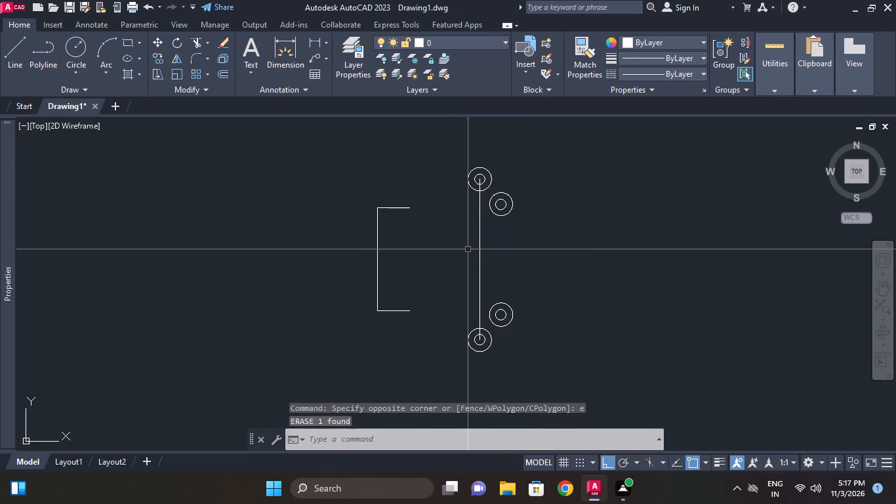
{"action": "left_click", "coordinate": [468, 249]}
{"action": "left_click", "coordinate": [475, 236]}
{"action": "left_click", "coordinate": [480, 224]}
{"action": "key", "text": "e"}
{"action": "key", "text": "space"}
Draw a vertical line joining the right-hand quadrants of the two rightmost large circles.
{"action": "middle_click", "coordinate": [512, 237]}
{"action": "key", "text": "Escape"}
{"action": "key", "text": "l"}
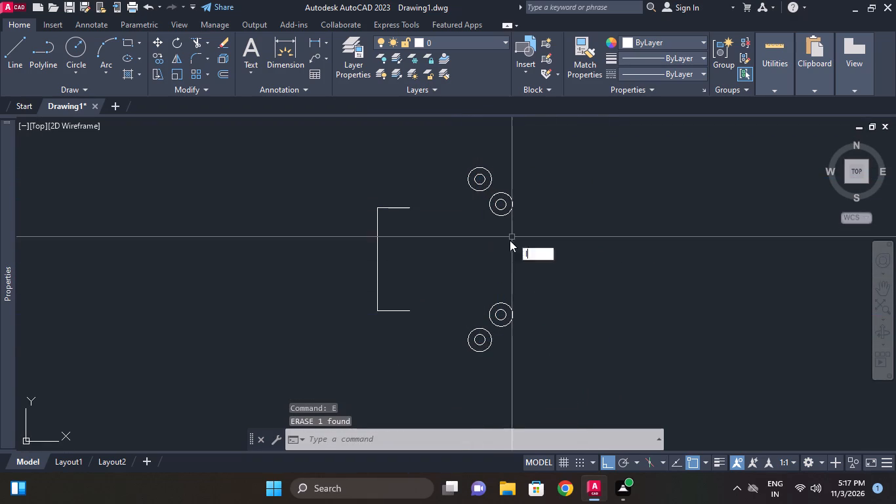
{"action": "key", "text": "space"}
{"action": "left_click_drag", "start_coordinate": [511, 313], "coordinate": [511, 304]}
{"action": "left_click", "coordinate": [512, 203]}
{"action": "key", "text": "Escape"}
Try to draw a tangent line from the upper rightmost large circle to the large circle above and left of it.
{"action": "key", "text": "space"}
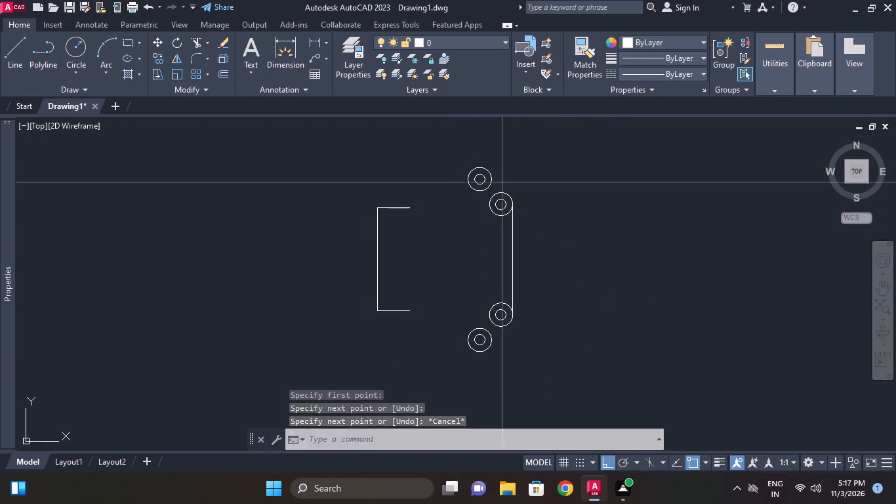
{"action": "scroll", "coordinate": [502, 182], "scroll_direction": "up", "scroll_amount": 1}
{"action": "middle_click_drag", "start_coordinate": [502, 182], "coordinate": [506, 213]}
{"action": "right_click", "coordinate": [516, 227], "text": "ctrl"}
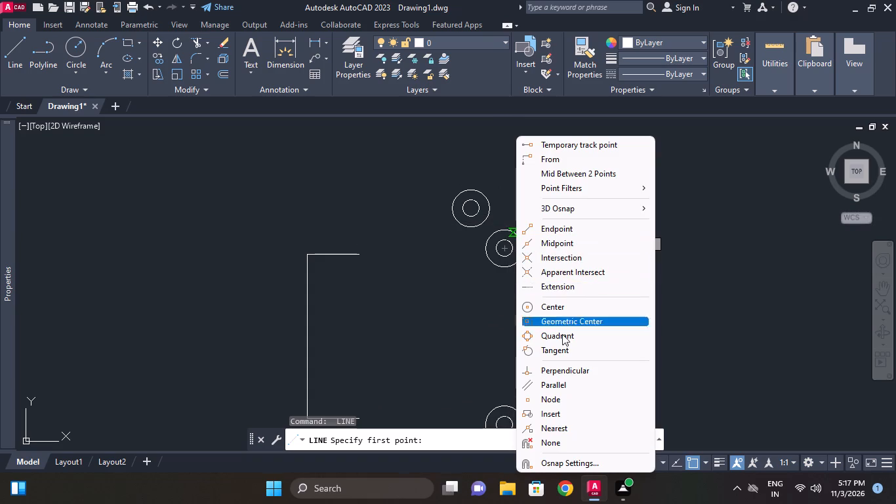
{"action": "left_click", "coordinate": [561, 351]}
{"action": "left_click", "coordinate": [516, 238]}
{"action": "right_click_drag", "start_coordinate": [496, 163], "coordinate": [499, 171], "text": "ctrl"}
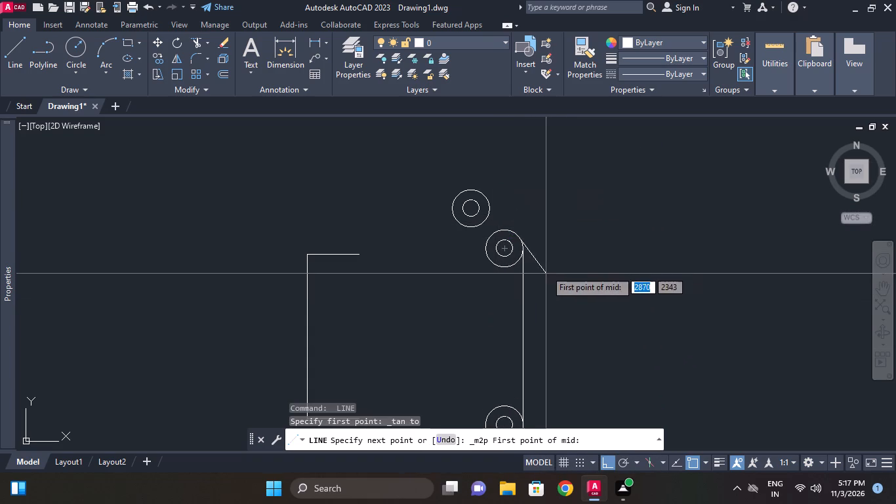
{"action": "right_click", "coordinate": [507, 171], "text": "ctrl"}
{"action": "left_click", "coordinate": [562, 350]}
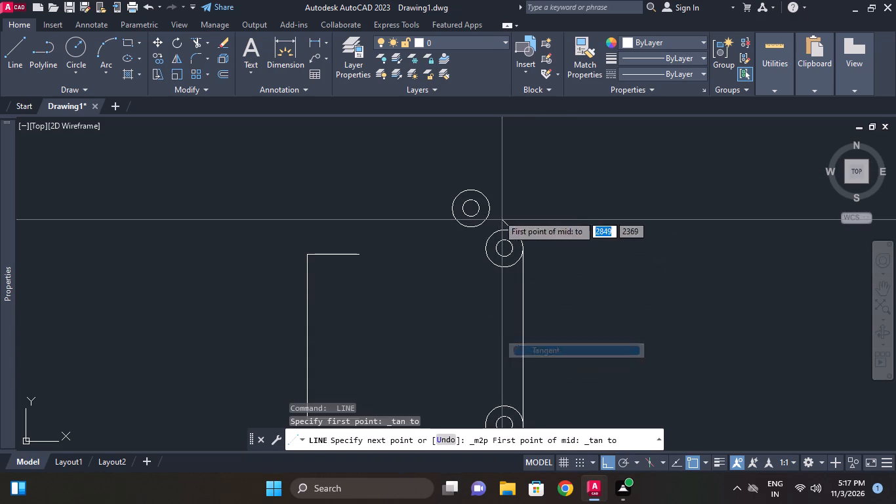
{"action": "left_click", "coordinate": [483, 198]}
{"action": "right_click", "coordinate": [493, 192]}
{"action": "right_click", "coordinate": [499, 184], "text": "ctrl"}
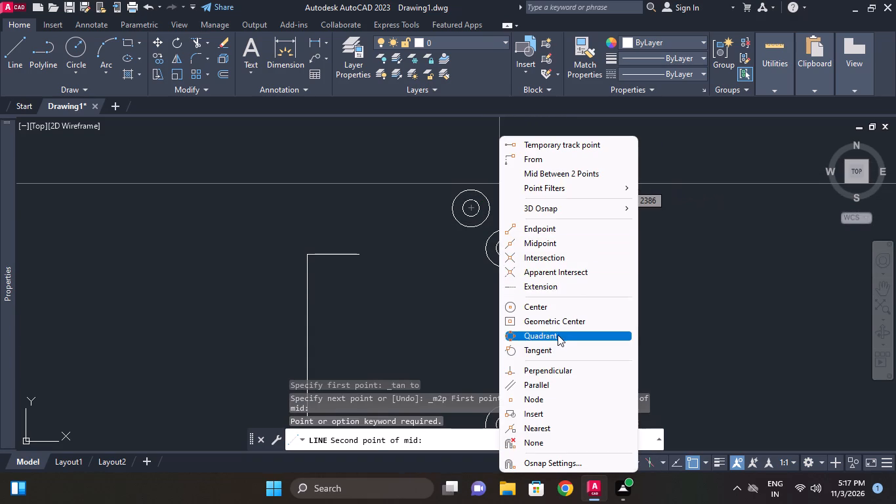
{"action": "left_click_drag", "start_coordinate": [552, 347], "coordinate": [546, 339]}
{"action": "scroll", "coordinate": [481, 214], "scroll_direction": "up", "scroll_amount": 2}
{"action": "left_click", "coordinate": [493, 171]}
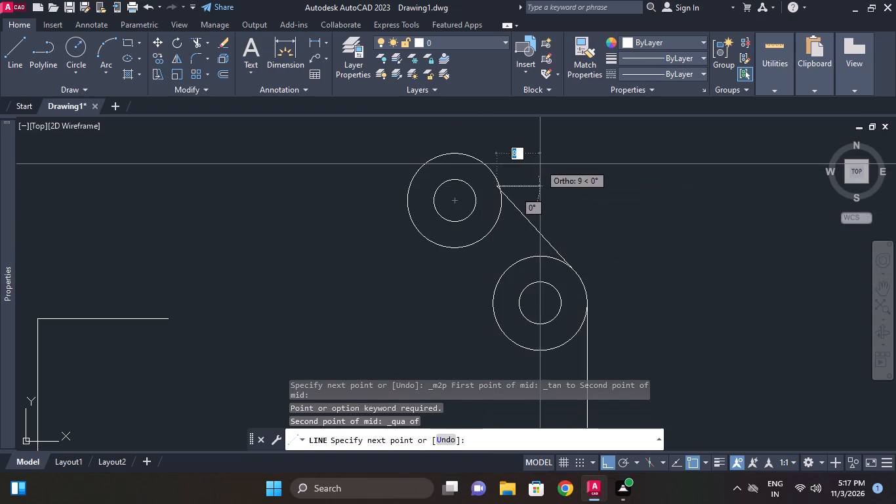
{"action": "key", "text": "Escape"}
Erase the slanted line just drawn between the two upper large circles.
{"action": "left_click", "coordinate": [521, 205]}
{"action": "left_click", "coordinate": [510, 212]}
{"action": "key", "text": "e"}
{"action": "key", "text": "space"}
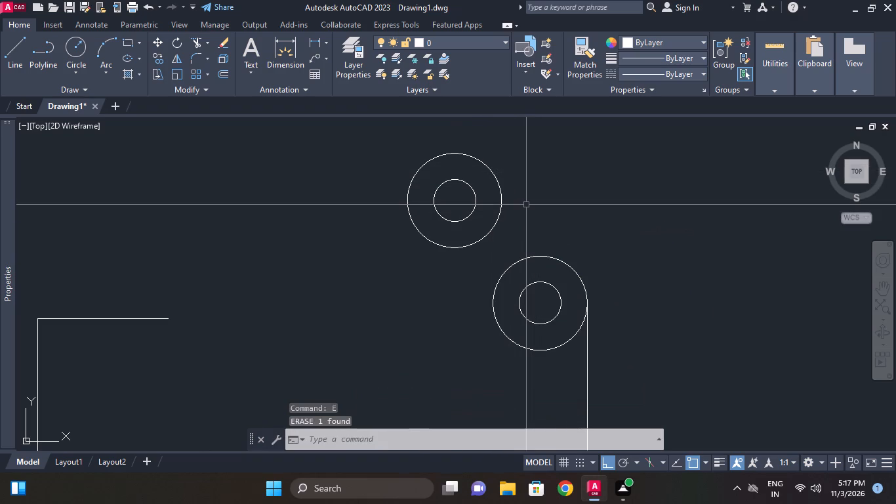
Draw a line tangent to both upper large circles on their outer side, starting from the rightmost circle.
{"action": "type", "text": "l"}
{"action": "key", "text": "space"}
{"action": "right_click", "coordinate": [539, 211], "text": "ctrl"}
{"action": "left_click", "coordinate": [593, 346]}
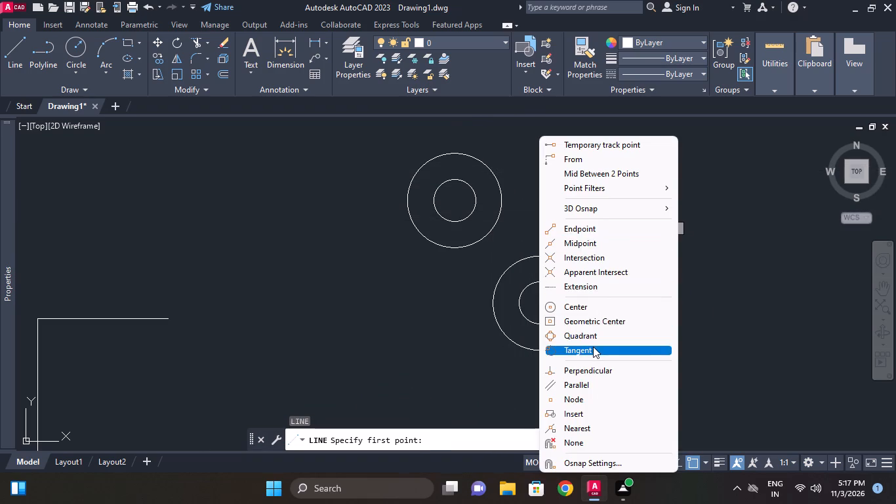
{"action": "left_click", "coordinate": [571, 266]}
{"action": "right_click", "coordinate": [520, 141], "text": "ctrl"}
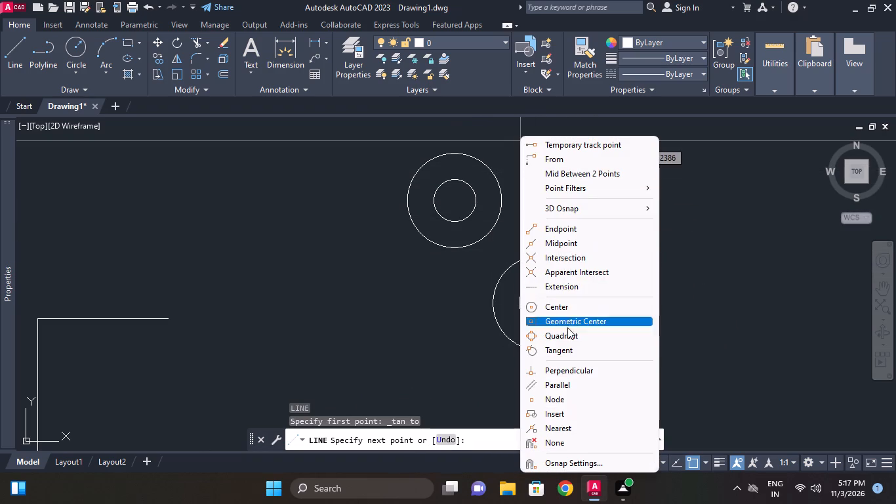
{"action": "left_click", "coordinate": [561, 350]}
{"action": "left_click", "coordinate": [495, 168]}
{"action": "scroll", "coordinate": [573, 148], "scroll_direction": "down", "scroll_amount": 2}
{"action": "key", "text": "Escape"}
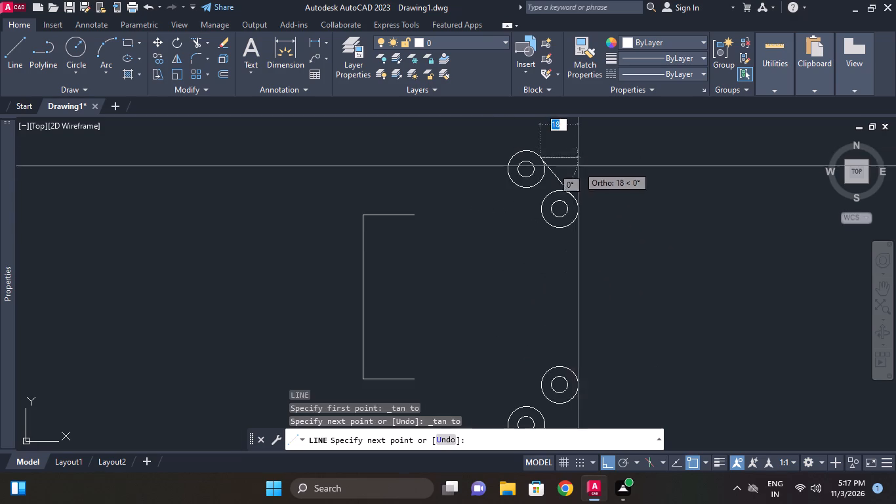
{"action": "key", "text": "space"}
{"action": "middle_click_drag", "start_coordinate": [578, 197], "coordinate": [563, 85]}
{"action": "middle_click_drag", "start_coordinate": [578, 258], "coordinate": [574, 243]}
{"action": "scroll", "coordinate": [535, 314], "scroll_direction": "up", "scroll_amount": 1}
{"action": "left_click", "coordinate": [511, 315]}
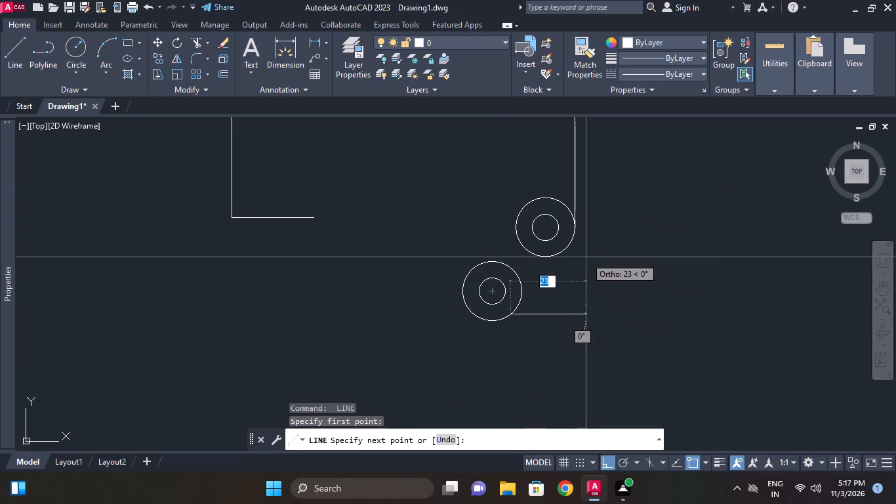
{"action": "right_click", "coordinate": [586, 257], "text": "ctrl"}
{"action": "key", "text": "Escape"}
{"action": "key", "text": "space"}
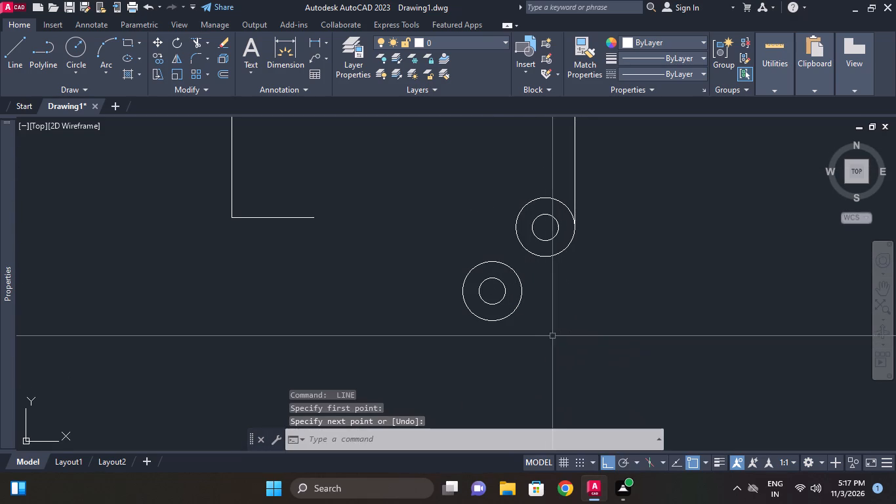
Draw a line tangent to both lower large circles on their outer side, starting from the lowest circle.
{"action": "key", "text": "space"}
{"action": "right_click", "coordinate": [548, 333], "text": "ctrl"}
{"action": "left_click", "coordinate": [596, 347]}
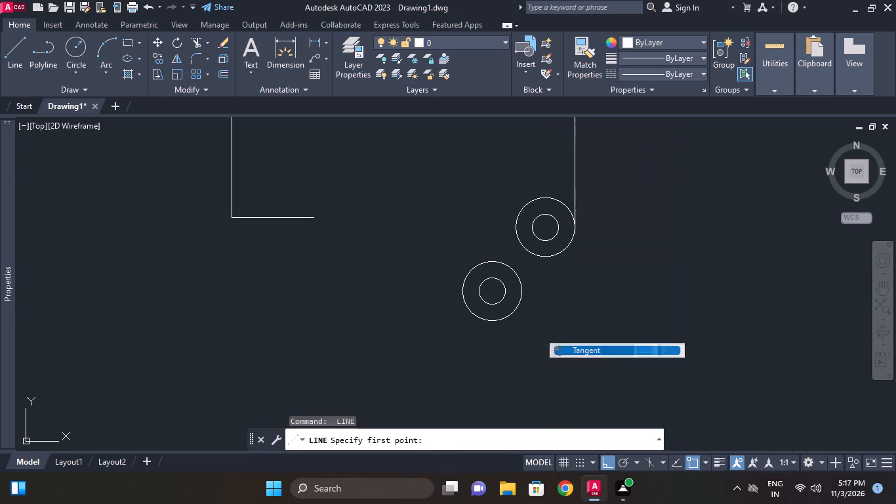
{"action": "left_click", "coordinate": [514, 316]}
{"action": "right_click", "coordinate": [566, 270], "text": "ctrl"}
{"action": "left_click", "coordinate": [591, 346]}
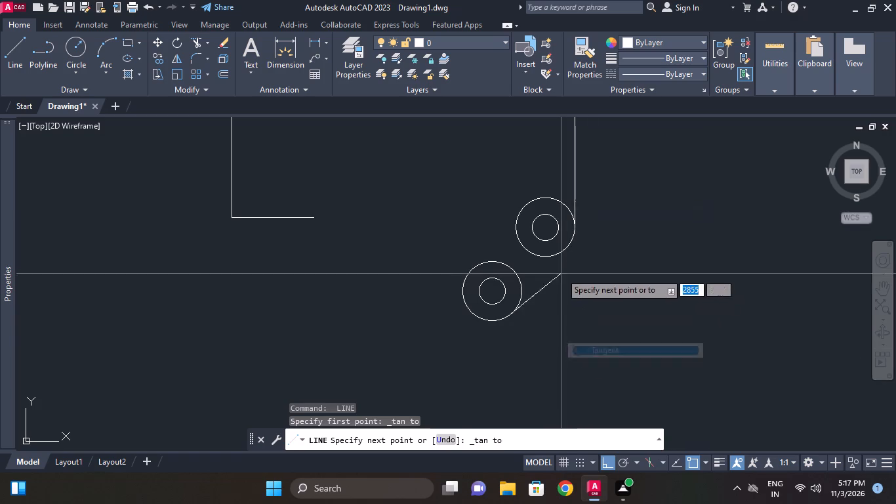
{"action": "left_click", "coordinate": [558, 249]}
{"action": "right_click", "coordinate": [588, 244]}
{"action": "left_click", "coordinate": [630, 249]}
{"action": "middle_click", "coordinate": [597, 250]}
{"action": "key", "text": "Escape"}
Draw a line from the free end of the left profile's lower horizontal edge tangent to the lowest large circle's outer side.
{"action": "middle_click_drag", "start_coordinate": [577, 274], "coordinate": [587, 302]}
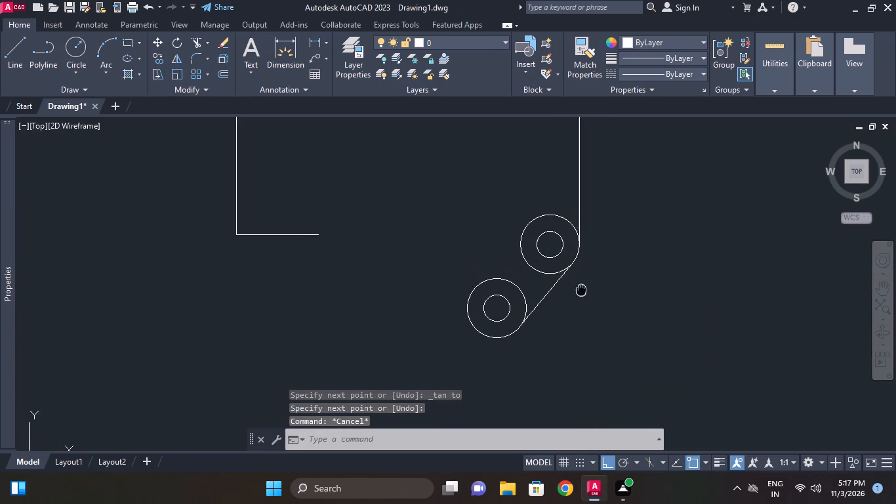
{"action": "middle_click_drag", "start_coordinate": [587, 302], "coordinate": [590, 306]}
{"action": "scroll", "coordinate": [586, 301], "scroll_direction": "down", "scroll_amount": 1}
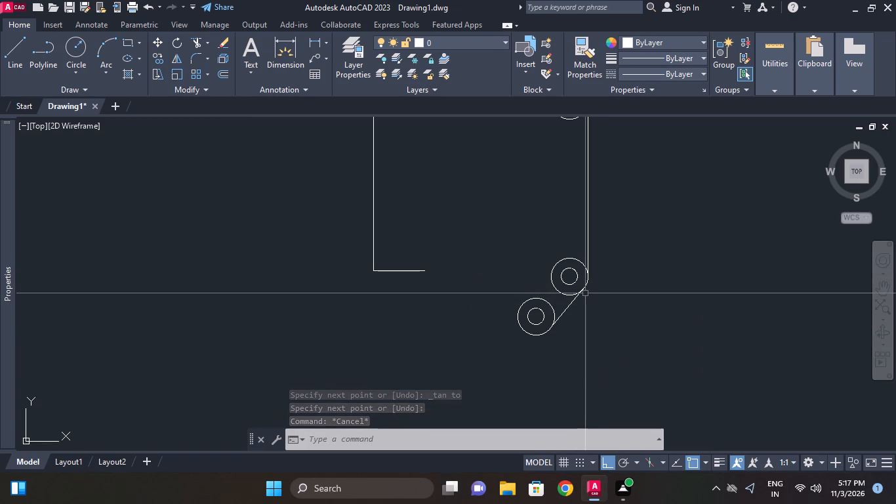
{"action": "key", "text": "l"}
{"action": "key", "text": "space"}
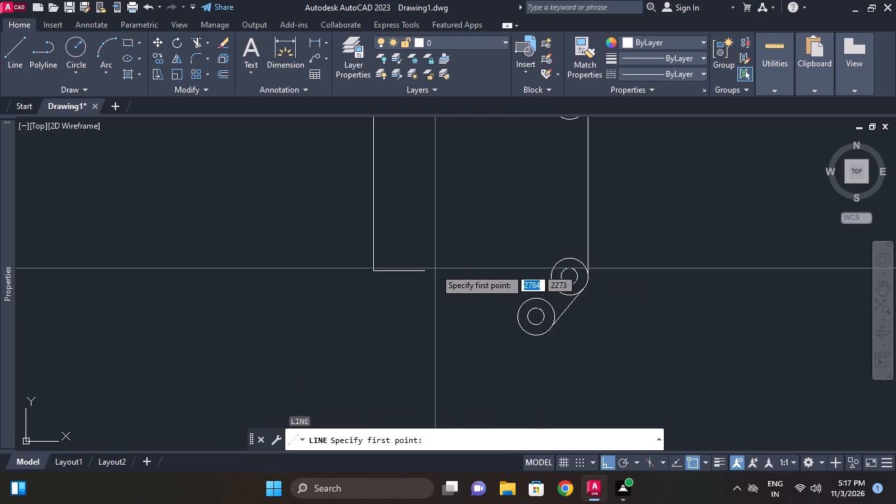
{"action": "left_click", "coordinate": [422, 274]}
{"action": "right_click", "coordinate": [465, 306], "text": "ctrl"}
{"action": "left_click", "coordinate": [523, 349]}
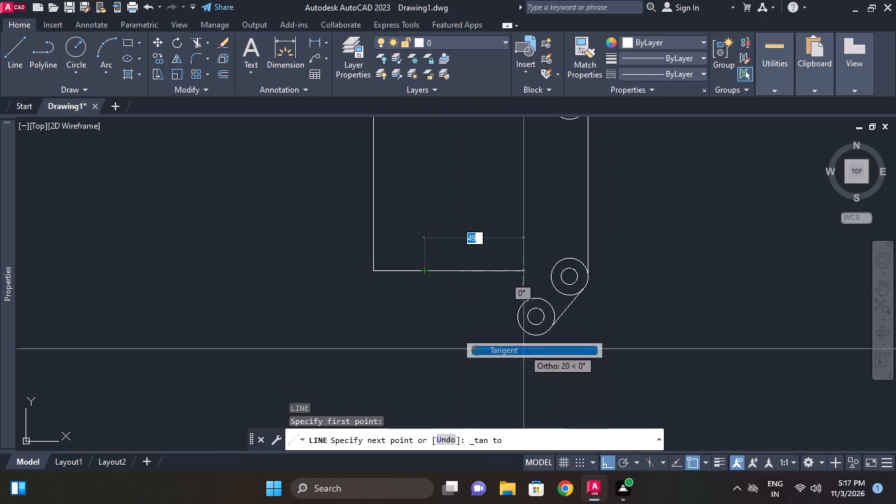
{"action": "left_click", "coordinate": [523, 327]}
{"action": "key", "text": "Escape"}
Draw a line from the free end of the left profile's upper horizontal edge tangent to the topmost large circle's outer side.
{"action": "key", "text": "space"}
{"action": "middle_click_drag", "start_coordinate": [499, 224], "coordinate": [525, 359]}
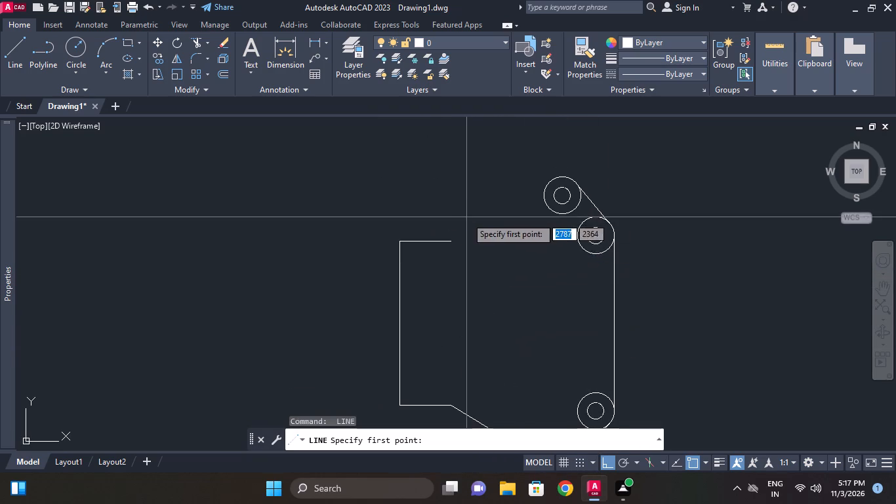
{"action": "left_click", "coordinate": [447, 243]}
{"action": "right_click", "coordinate": [546, 165], "text": "ctrl"}
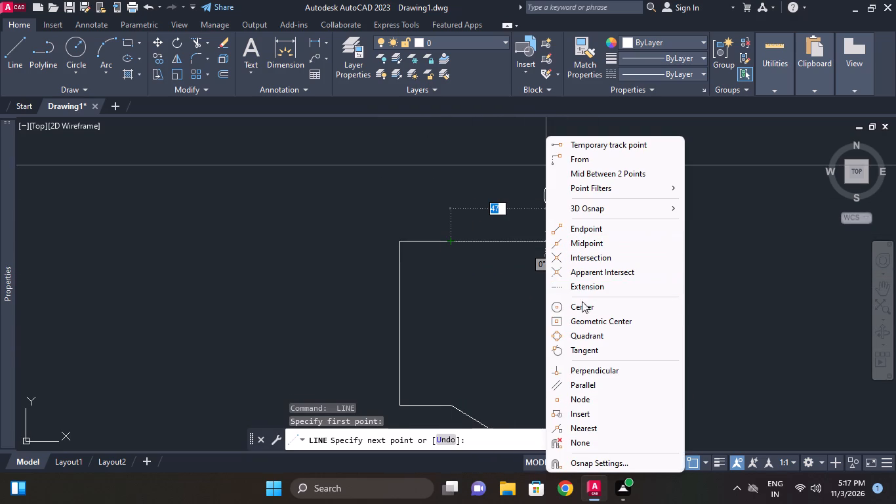
{"action": "left_click", "coordinate": [577, 346]}
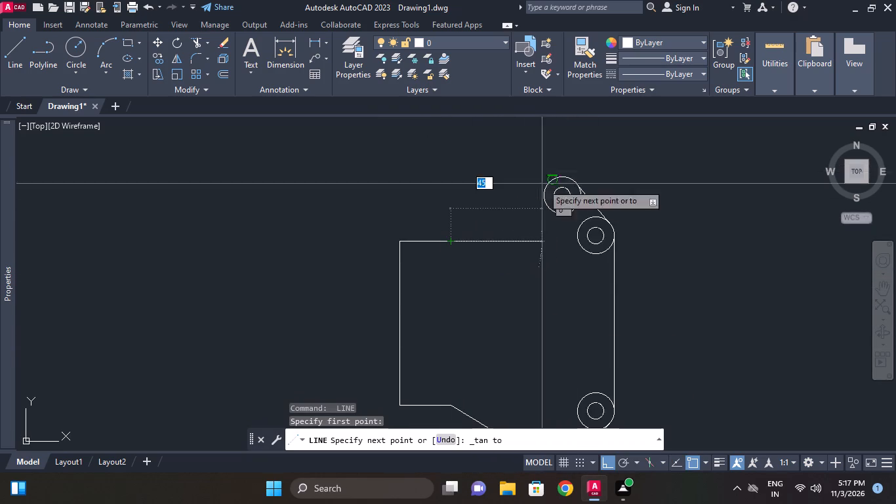
{"action": "left_click", "coordinate": [545, 186]}
{"action": "right_click", "coordinate": [514, 152]}
{"action": "left_click", "coordinate": [558, 162]}
{"action": "middle_click_drag", "start_coordinate": [588, 219], "coordinate": [588, 147]}
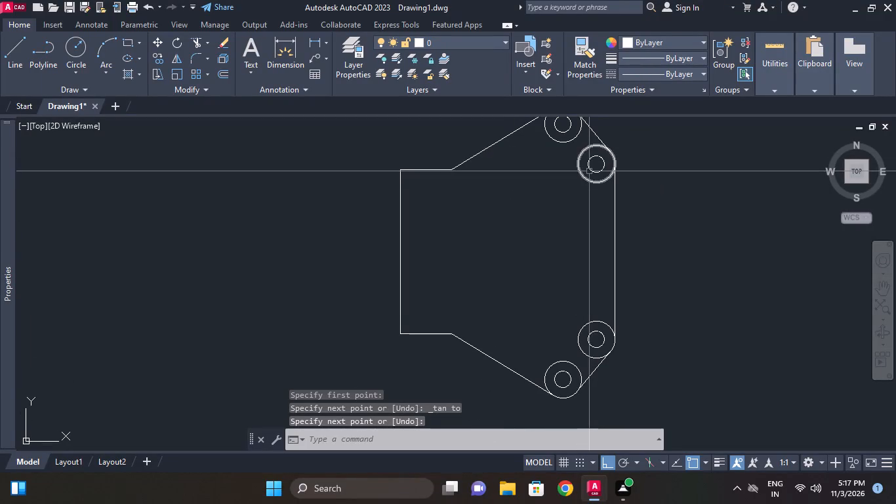
{"action": "key", "text": "Escape"}
Offset the long upper slanted edge 10 mm toward the inside of the figure.
{"action": "middle_click", "coordinate": [520, 181]}
{"action": "type", "text": "o"}
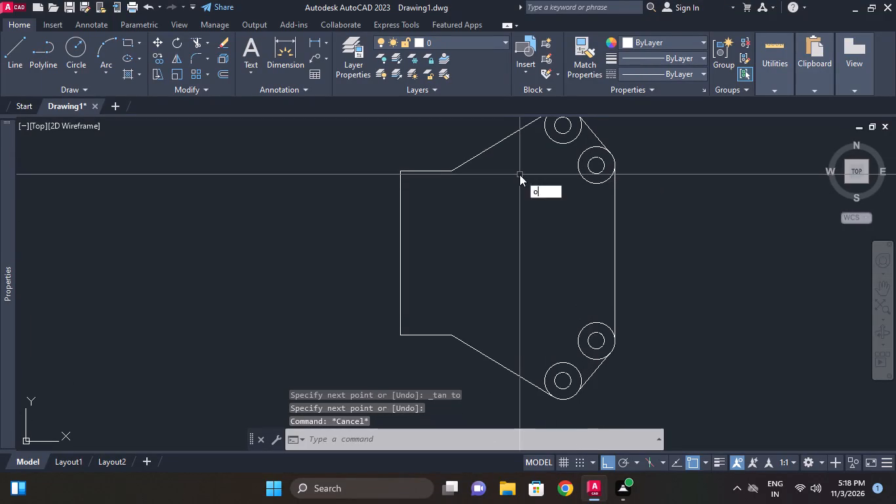
{"action": "key", "text": "space"}
{"action": "key", "text": "1"}
{"action": "key", "text": "0"}
{"action": "key", "text": "space"}
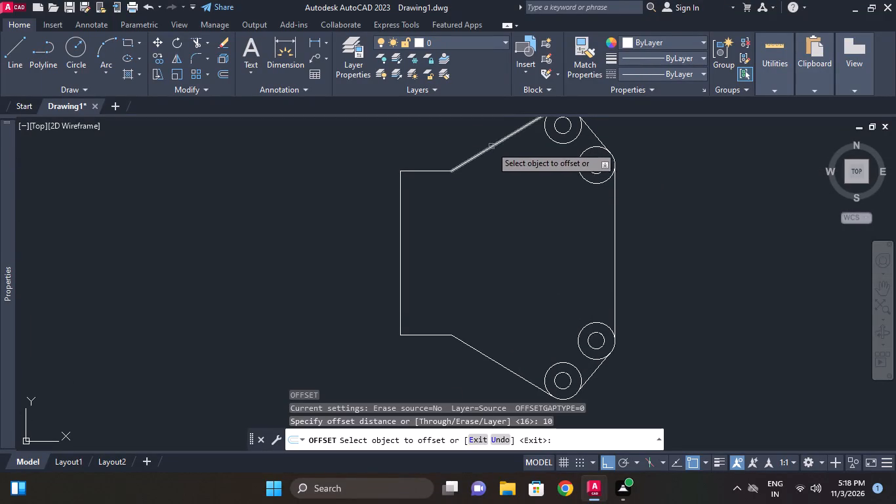
{"action": "left_click", "coordinate": [491, 146]}
{"action": "left_click", "coordinate": [495, 170]}
Offset the long lower slanted edge 10 mm toward the inside of the figure.
{"action": "middle_click_drag", "start_coordinate": [497, 193], "coordinate": [499, 160]}
{"action": "middle_click_drag", "start_coordinate": [506, 215], "coordinate": [517, 165]}
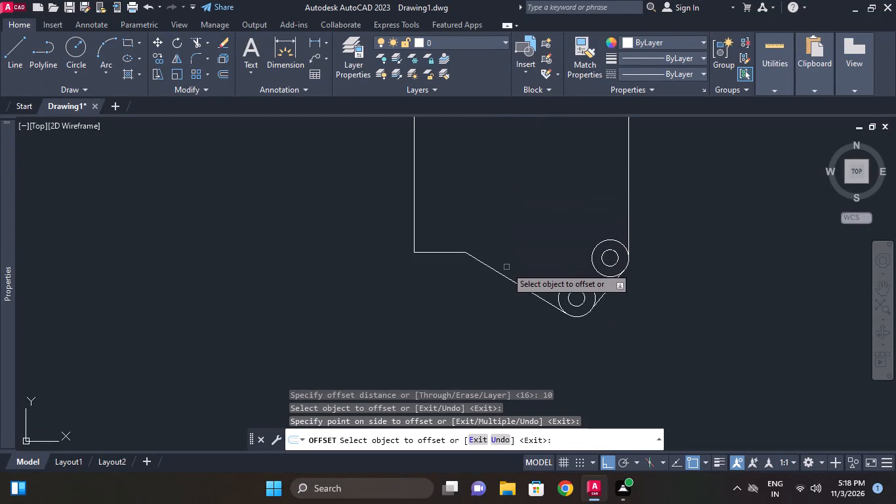
{"action": "left_click", "coordinate": [502, 274]}
{"action": "left_click", "coordinate": [517, 238]}
{"action": "middle_click_drag", "start_coordinate": [548, 208], "coordinate": [551, 220]}
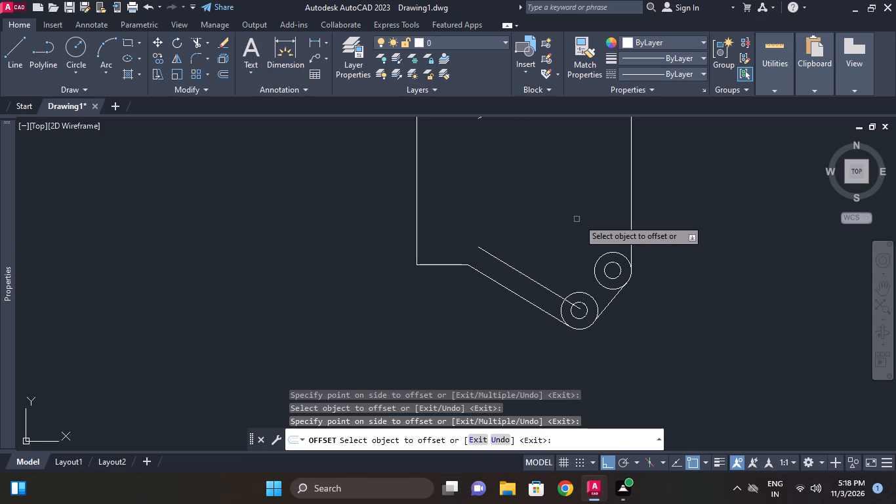
{"action": "middle_click_drag", "start_coordinate": [586, 217], "coordinate": [590, 232]}
{"action": "middle_click_drag", "start_coordinate": [592, 226], "coordinate": [599, 270]}
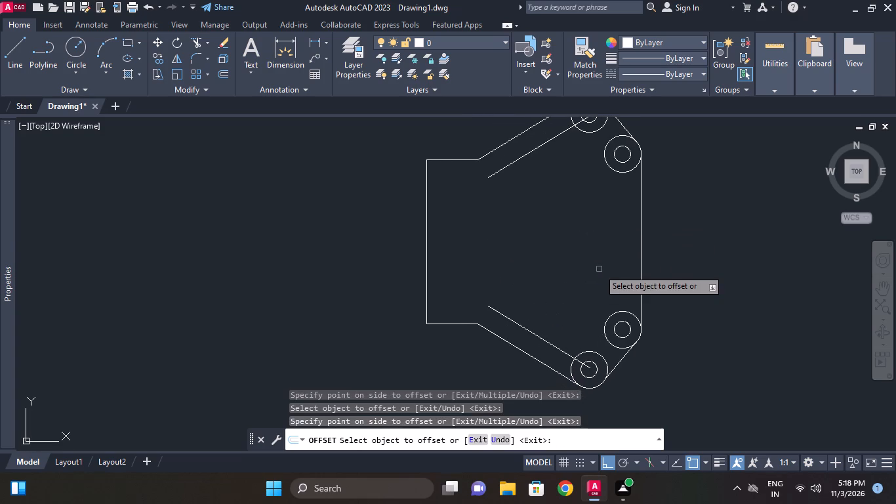
{"action": "key", "text": "Escape"}
Offset the short tangent line joining the two upper large circles 18 mm toward the inside of the figure.
{"action": "type", "text": "o"}
{"action": "key", "text": "space"}
{"action": "key", "text": "1"}
{"action": "key", "text": "8"}
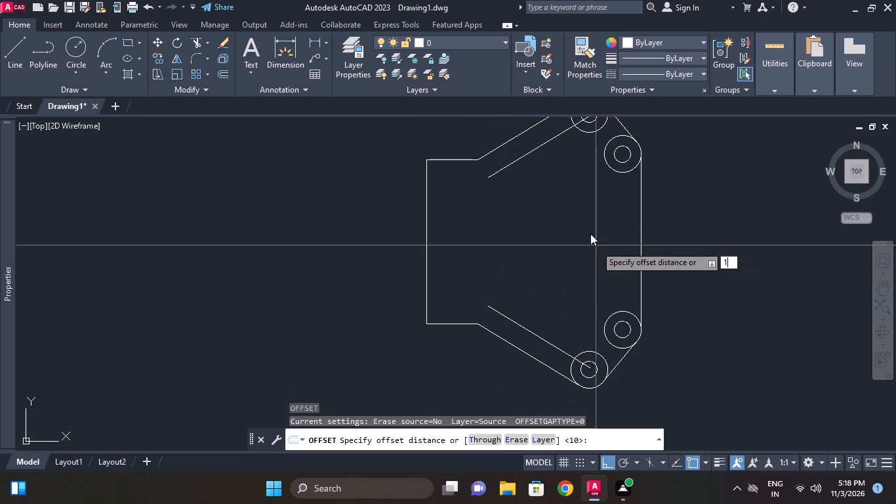
{"action": "key", "text": "space"}
{"action": "middle_click_drag", "start_coordinate": [578, 209], "coordinate": [603, 241]}
{"action": "scroll", "coordinate": [615, 207], "scroll_direction": "up", "scroll_amount": 1}
{"action": "left_click", "coordinate": [666, 128]}
{"action": "left_click", "coordinate": [633, 152]}
Offset the short tangent line joining the two lower large circles 18 mm toward the inside of the figure.
{"action": "middle_click_drag", "start_coordinate": [600, 142], "coordinate": [602, 89]}
{"action": "scroll", "coordinate": [600, 133], "scroll_direction": "down", "scroll_amount": 2}
{"action": "scroll", "coordinate": [627, 251], "scroll_direction": "up", "scroll_amount": 2}
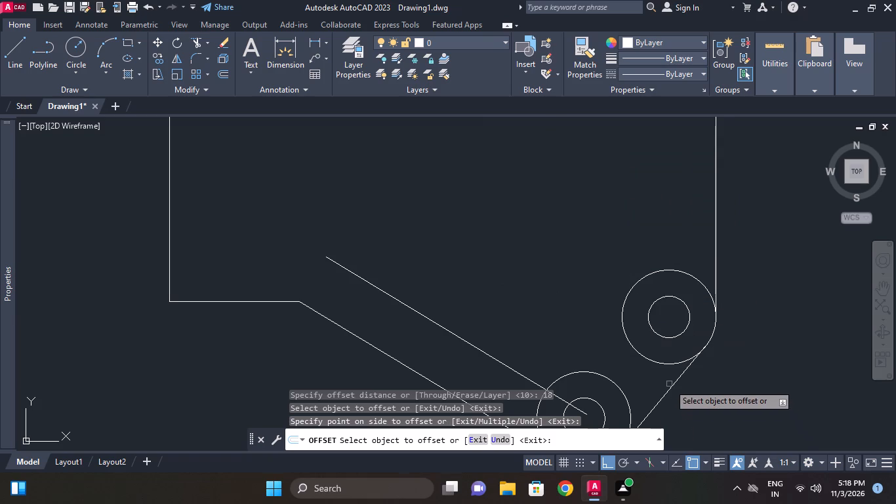
{"action": "left_click", "coordinate": [669, 384]}
{"action": "left_click", "coordinate": [671, 394]}
{"action": "left_click", "coordinate": [666, 388]}
{"action": "left_click", "coordinate": [667, 390]}
{"action": "left_click", "coordinate": [542, 303]}
{"action": "right_click", "coordinate": [561, 238]}
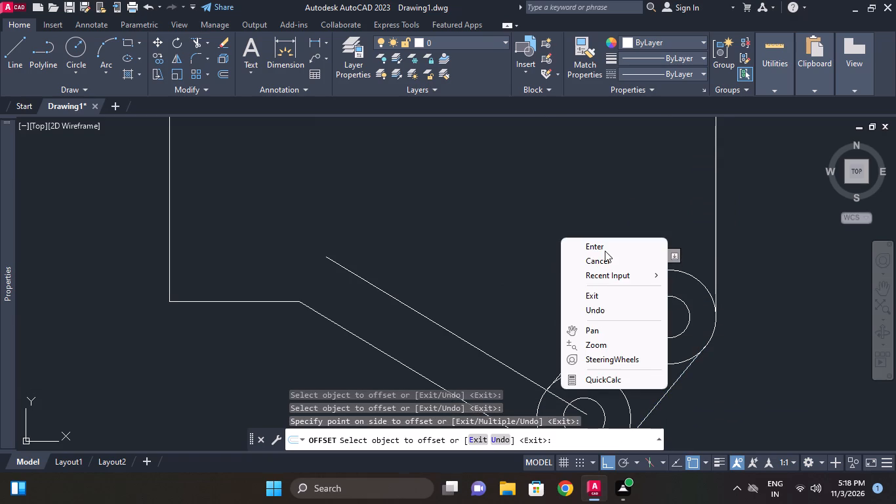
{"action": "left_click", "coordinate": [605, 251]}
Offset the figure's right-hand vertical edge 20 mm inward.
{"action": "middle_click_drag", "start_coordinate": [596, 225], "coordinate": [600, 252]}
{"action": "key", "text": "space"}
{"action": "middle_click_drag", "start_coordinate": [637, 255], "coordinate": [638, 306]}
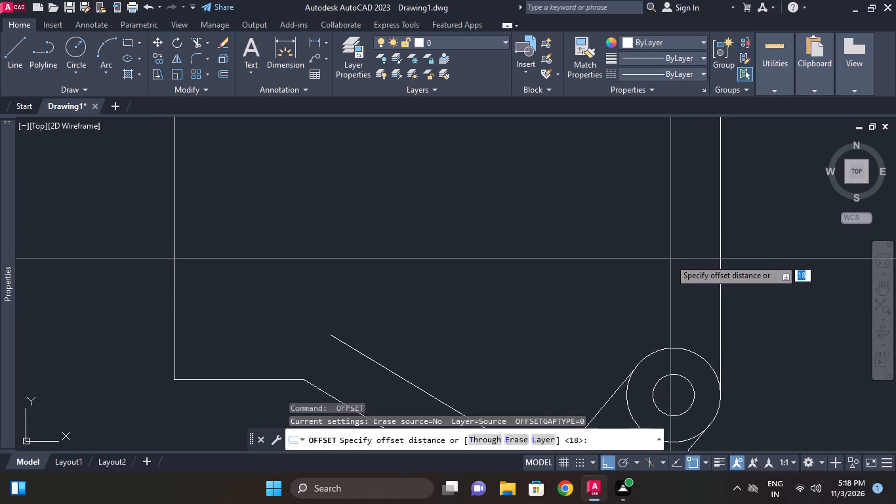
{"action": "type", "text": "20"}
{"action": "key", "text": "Return"}
{"action": "left_click", "coordinate": [716, 174]}
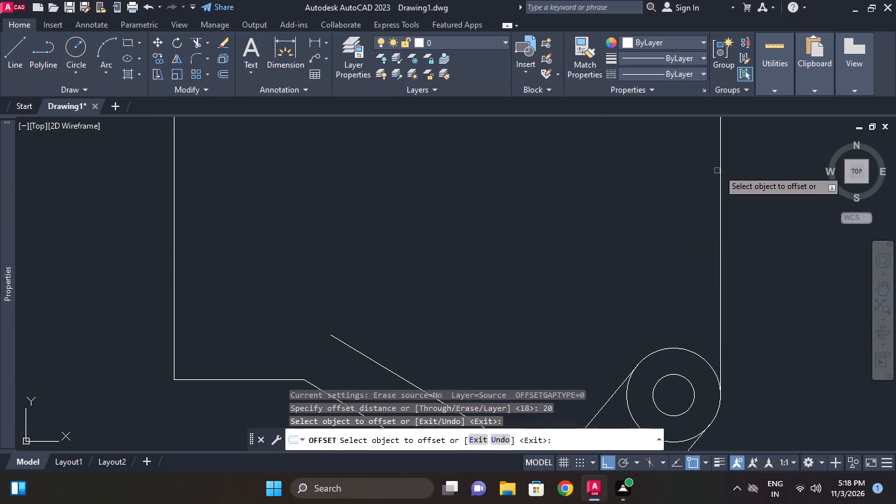
{"action": "left_click", "coordinate": [719, 169]}
{"action": "left_click", "coordinate": [664, 165]}
{"action": "middle_click_drag", "start_coordinate": [661, 205], "coordinate": [661, 228]}
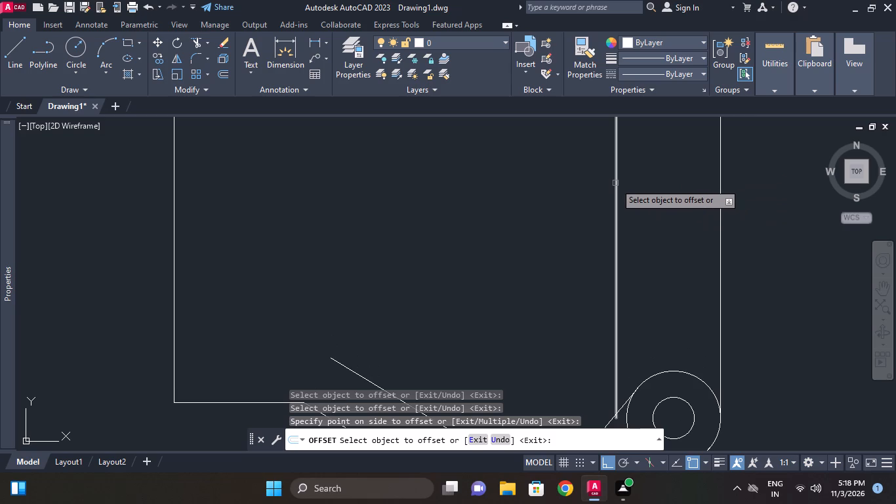
Offset the new inner right vertical line 54.15 mm toward the left profile.
{"action": "left_click", "coordinate": [615, 183]}
{"action": "type", "text": "54.15"}
{"action": "key", "text": "Return"}
{"action": "scroll", "coordinate": [581, 198], "scroll_direction": "down", "scroll_amount": 3}
{"action": "middle_click_drag", "start_coordinate": [581, 200], "coordinate": [573, 240]}
{"action": "key", "text": "Escape"}
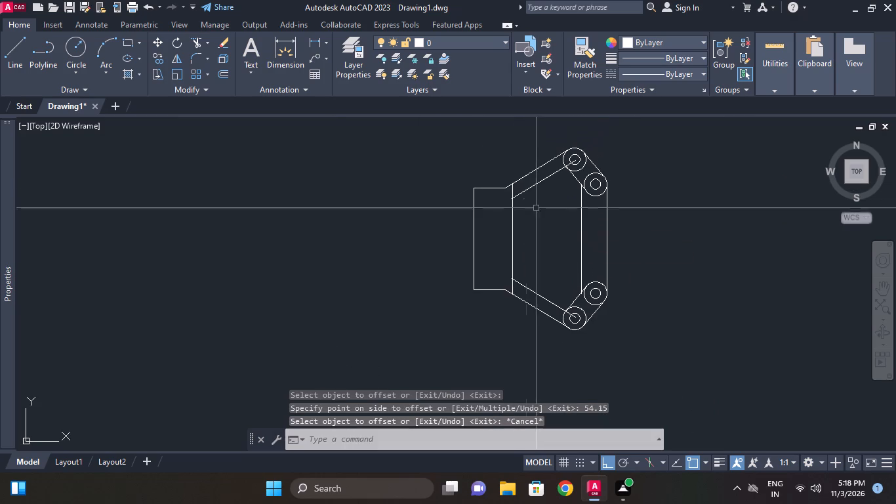
Trim the overlapping ends where the inner left vertical line meets the upper inner slanted line.
{"action": "middle_click_drag", "start_coordinate": [513, 194], "coordinate": [514, 236]}
{"action": "scroll", "coordinate": [514, 236], "scroll_direction": "up", "scroll_amount": 3}
{"action": "middle_click_drag", "start_coordinate": [514, 259], "coordinate": [515, 239]}
{"action": "key", "text": "t"}
{"action": "key", "text": "r"}
{"action": "key", "text": "space"}
{"action": "key", "text": "space"}
{"action": "scroll", "coordinate": [514, 219], "scroll_direction": "up", "scroll_amount": 1}
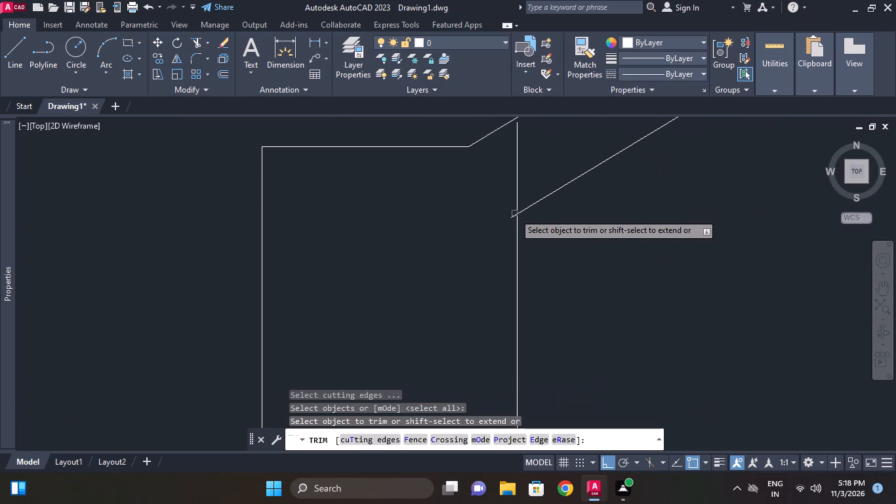
{"action": "left_click", "coordinate": [514, 214]}
{"action": "left_click", "coordinate": [515, 206]}
Trim the overlapping ends where the inner left vertical line meets the lower inner slanted line.
{"action": "scroll", "coordinate": [515, 203], "scroll_direction": "down", "scroll_amount": 2}
{"action": "middle_click_drag", "start_coordinate": [515, 203], "coordinate": [515, 137]}
{"action": "middle_click_drag", "start_coordinate": [508, 258], "coordinate": [511, 171]}
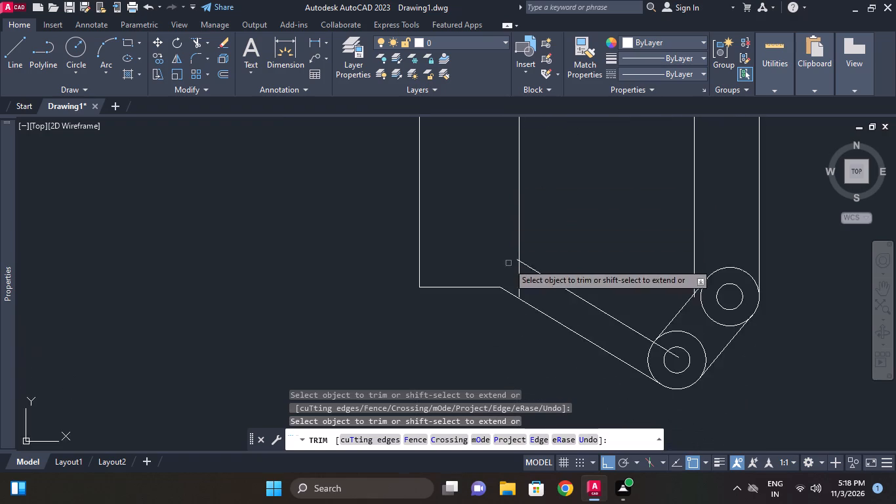
{"action": "scroll", "coordinate": [508, 262], "scroll_direction": "up", "scroll_amount": 2}
{"action": "left_click", "coordinate": [544, 289]}
{"action": "left_click", "coordinate": [529, 268]}
{"action": "scroll", "coordinate": [530, 256], "scroll_direction": "up", "scroll_amount": 2}
{"action": "left_click", "coordinate": [531, 253]}
{"action": "scroll", "coordinate": [531, 253], "scroll_direction": "down", "scroll_amount": 3}
Trim the part of the lower inner slanted line between the lowest large circle and its small circle.
{"action": "middle_click_drag", "start_coordinate": [531, 253], "coordinate": [498, 180]}
{"action": "middle_click_drag", "start_coordinate": [680, 282], "coordinate": [628, 282]}
{"action": "left_click", "coordinate": [670, 318]}
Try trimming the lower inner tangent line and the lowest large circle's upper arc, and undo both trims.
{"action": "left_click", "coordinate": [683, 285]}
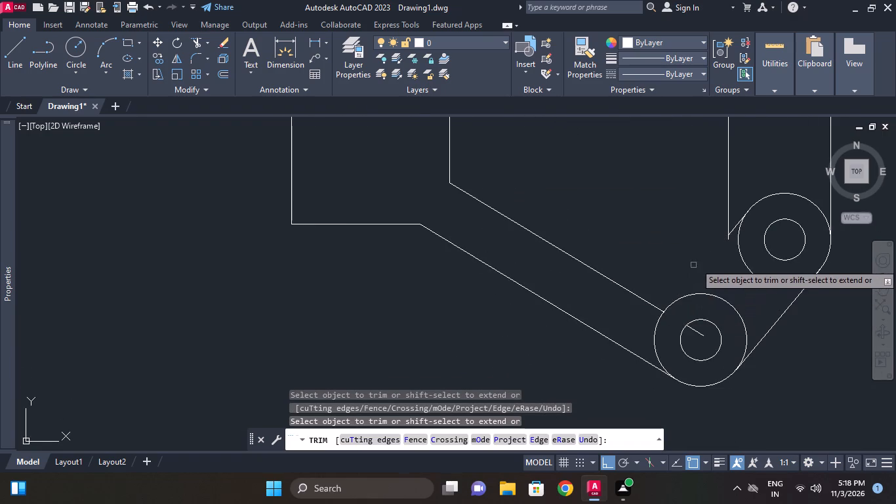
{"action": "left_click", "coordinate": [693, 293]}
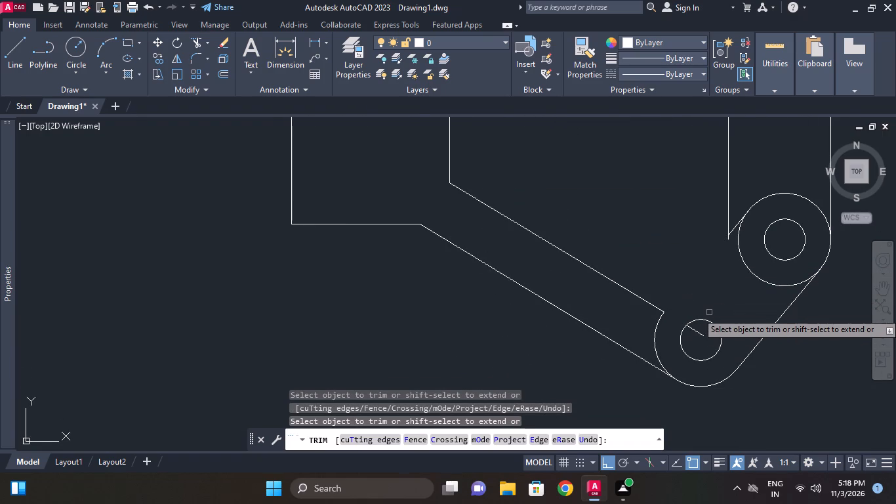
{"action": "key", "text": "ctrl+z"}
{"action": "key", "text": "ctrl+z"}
Trim the left and upper arcs of the lowest large circle that lie inside the outline.
{"action": "left_click", "coordinate": [657, 332]}
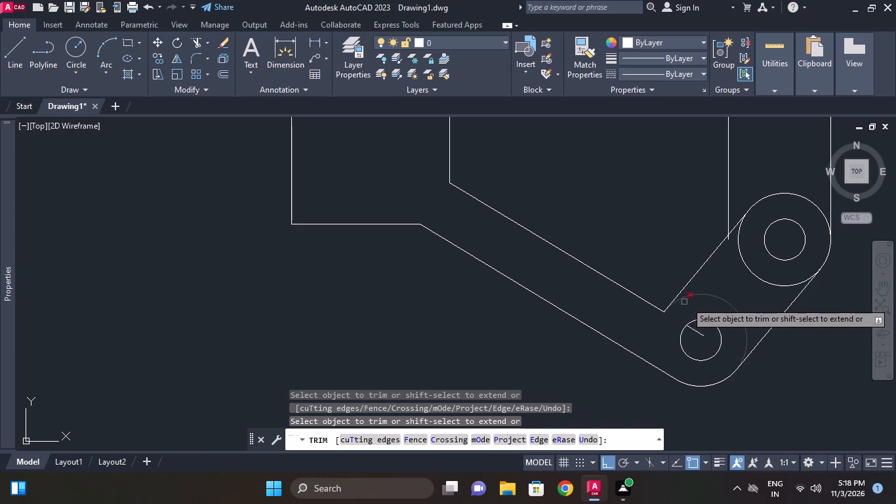
{"action": "left_click", "coordinate": [688, 299]}
Trim the overlapping ends where the inner right vertical line meets the lower inner short slanted line.
{"action": "middle_click_drag", "start_coordinate": [733, 280], "coordinate": [728, 314]}
{"action": "scroll", "coordinate": [731, 283], "scroll_direction": "up", "scroll_amount": 2}
{"action": "left_click", "coordinate": [708, 258]}
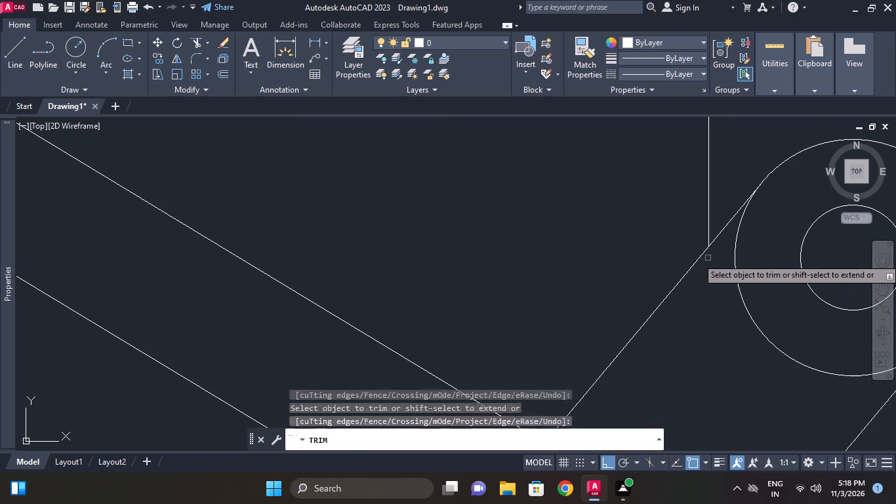
{"action": "left_click", "coordinate": [717, 240]}
Trim the inner arc of the lower rightmost large circle, keeping its outer corner arc.
{"action": "scroll", "coordinate": [719, 211], "scroll_direction": "down", "scroll_amount": 4}
{"action": "middle_click_drag", "start_coordinate": [719, 213], "coordinate": [703, 280]}
{"action": "left_click", "coordinate": [717, 268]}
Trim the overlapping ends where the inner right vertical line meets the upper inner short slanted line.
{"action": "middle_click_drag", "start_coordinate": [737, 251], "coordinate": [735, 280]}
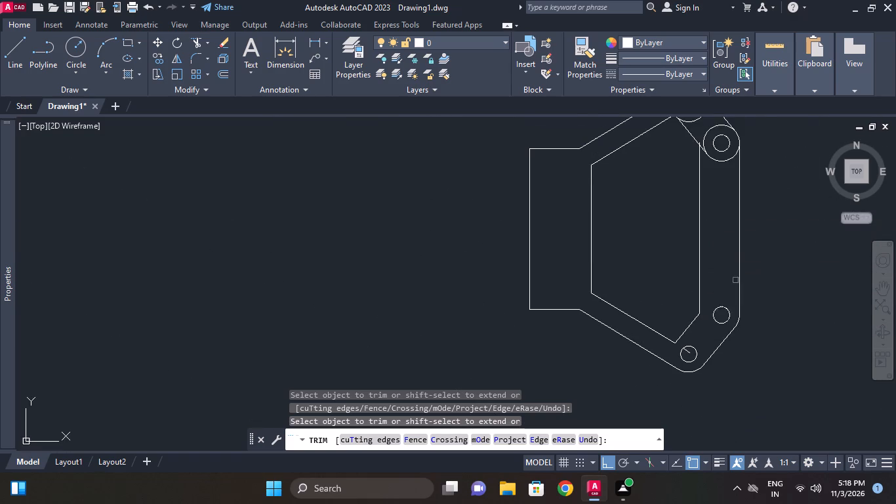
{"action": "middle_click_drag", "start_coordinate": [703, 362], "coordinate": [670, 413]}
{"action": "middle_click_drag", "start_coordinate": [676, 221], "coordinate": [682, 289]}
{"action": "scroll", "coordinate": [672, 270], "scroll_direction": "up", "scroll_amount": 3}
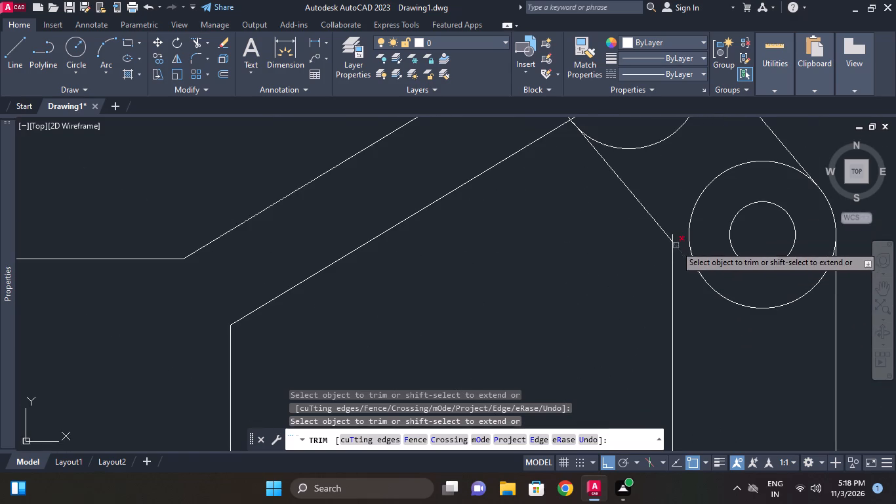
{"action": "left_click", "coordinate": [675, 236]}
{"action": "left_click", "coordinate": [681, 252]}
Trim the topmost large circle's arc and the excess of the upper inner slanted line beyond the inner corner.
{"action": "scroll", "coordinate": [691, 251], "scroll_direction": "down", "scroll_amount": 2}
{"action": "middle_click_drag", "start_coordinate": [691, 251], "coordinate": [695, 293]}
{"action": "scroll", "coordinate": [665, 252], "scroll_direction": "up", "scroll_amount": 3}
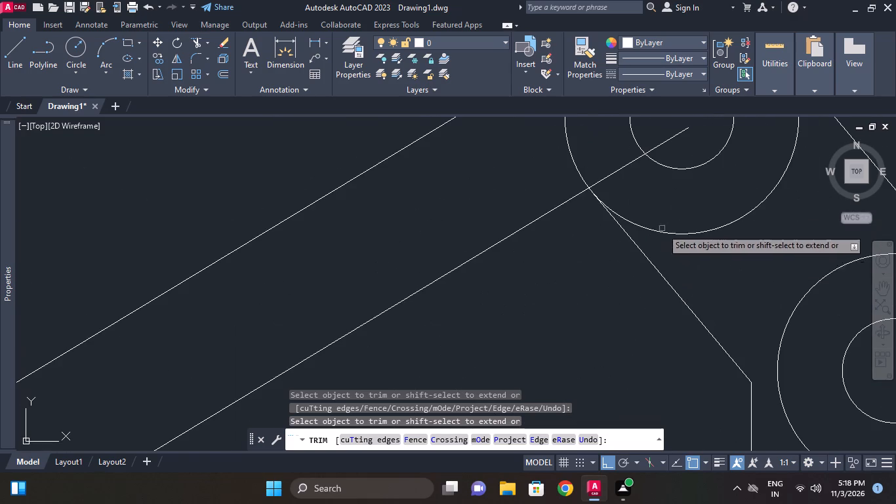
{"action": "left_click", "coordinate": [662, 228]}
{"action": "left_click", "coordinate": [655, 232]}
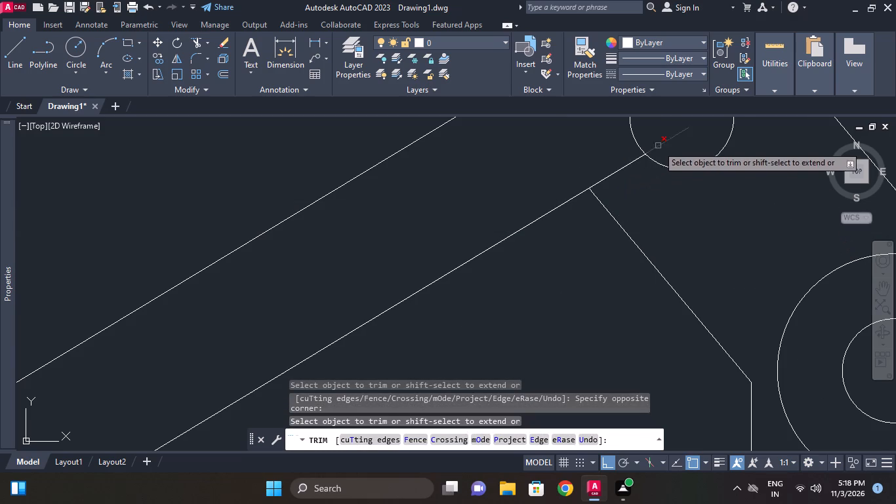
{"action": "left_click", "coordinate": [659, 142]}
{"action": "left_click", "coordinate": [657, 150]}
{"action": "left_click", "coordinate": [625, 164]}
{"action": "scroll", "coordinate": [625, 164], "scroll_direction": "down", "scroll_amount": 2}
{"action": "key", "text": "Escape"}
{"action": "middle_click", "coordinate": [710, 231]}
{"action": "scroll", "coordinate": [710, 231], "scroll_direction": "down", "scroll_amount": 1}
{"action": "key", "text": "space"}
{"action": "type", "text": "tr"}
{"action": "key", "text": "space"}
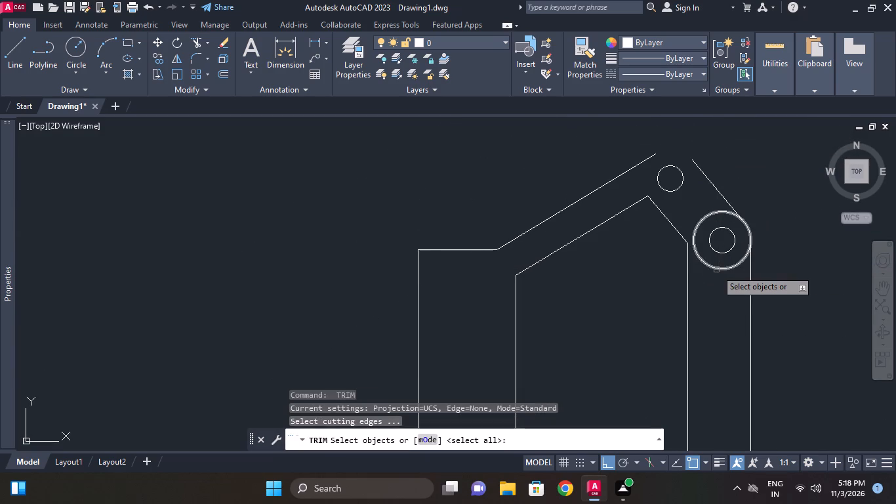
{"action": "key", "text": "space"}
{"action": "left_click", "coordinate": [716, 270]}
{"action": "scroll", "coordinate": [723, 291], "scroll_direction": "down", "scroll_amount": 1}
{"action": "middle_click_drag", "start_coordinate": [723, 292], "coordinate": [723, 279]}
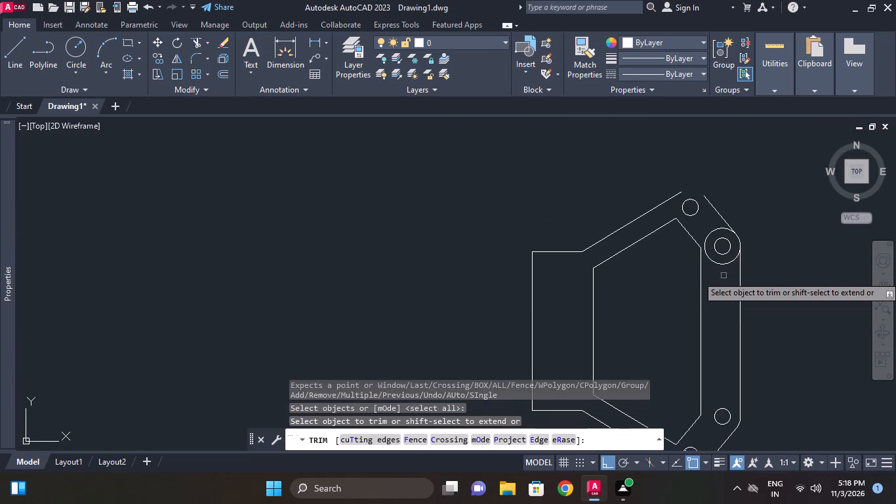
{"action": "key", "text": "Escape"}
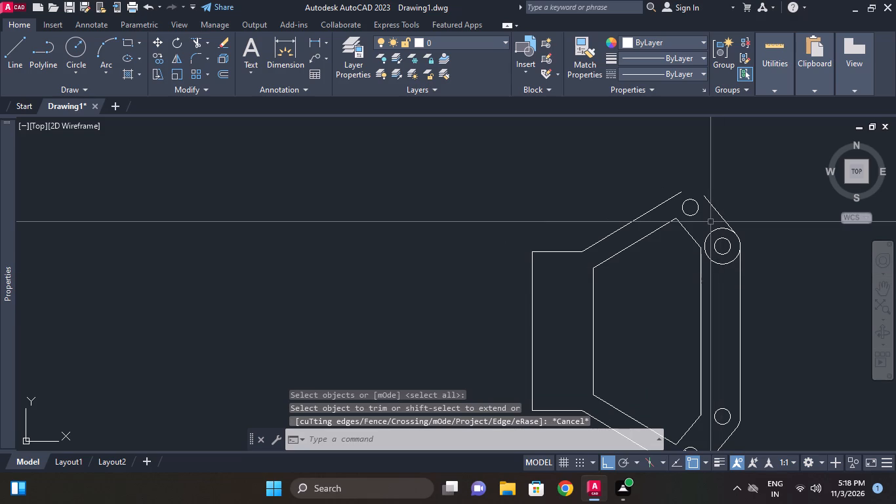
Undo the recent trims and offsets of the inner opening, back to having only its two long slanted lines.
{"action": "key", "text": "ctrl+z"}
{"action": "key", "text": "ctrl+z"}
{"action": "key", "text": "ctrl+z"}
{"action": "key", "text": "ctrl+z"}
{"action": "key", "text": "ctrl+z"}
{"action": "key", "text": "ctrl+z"}
{"action": "key", "text": "ctrl+z"}
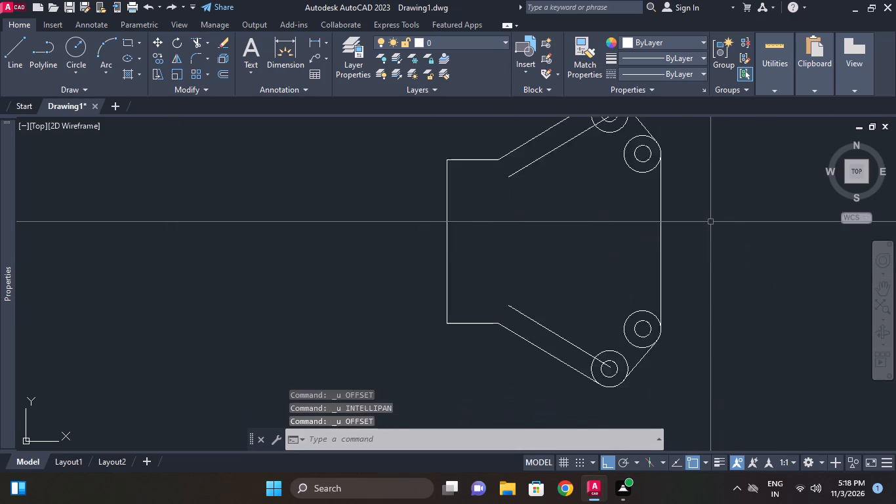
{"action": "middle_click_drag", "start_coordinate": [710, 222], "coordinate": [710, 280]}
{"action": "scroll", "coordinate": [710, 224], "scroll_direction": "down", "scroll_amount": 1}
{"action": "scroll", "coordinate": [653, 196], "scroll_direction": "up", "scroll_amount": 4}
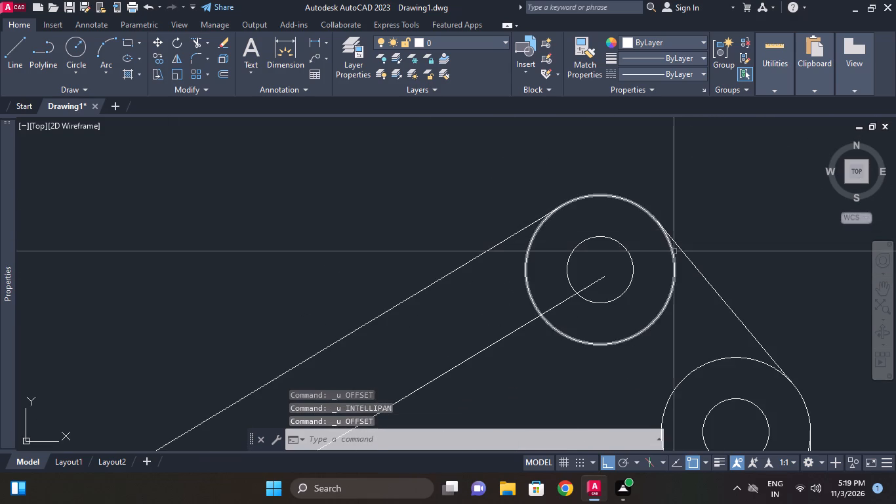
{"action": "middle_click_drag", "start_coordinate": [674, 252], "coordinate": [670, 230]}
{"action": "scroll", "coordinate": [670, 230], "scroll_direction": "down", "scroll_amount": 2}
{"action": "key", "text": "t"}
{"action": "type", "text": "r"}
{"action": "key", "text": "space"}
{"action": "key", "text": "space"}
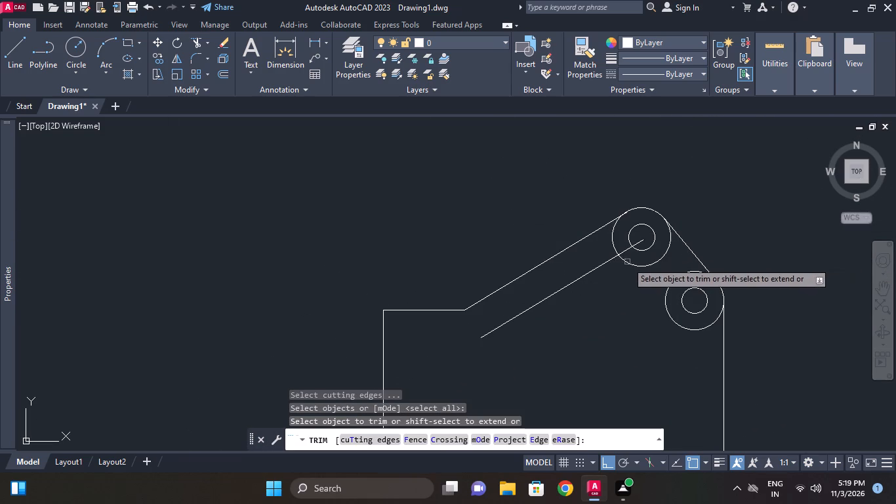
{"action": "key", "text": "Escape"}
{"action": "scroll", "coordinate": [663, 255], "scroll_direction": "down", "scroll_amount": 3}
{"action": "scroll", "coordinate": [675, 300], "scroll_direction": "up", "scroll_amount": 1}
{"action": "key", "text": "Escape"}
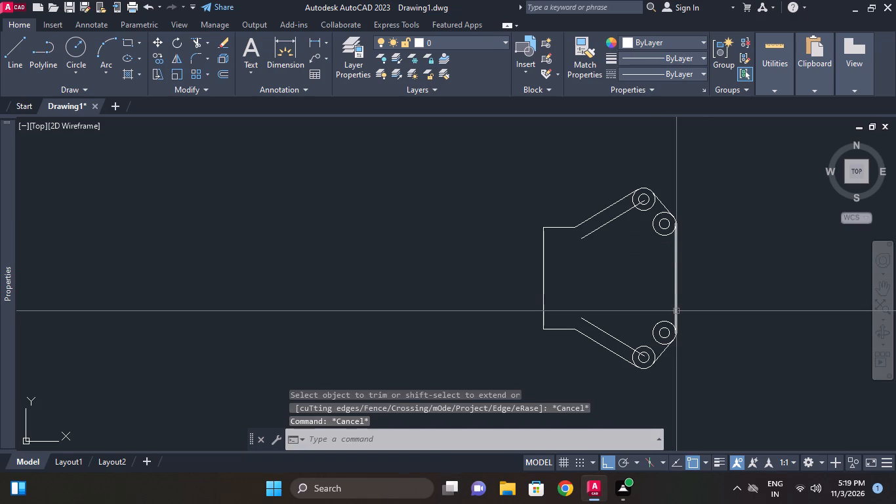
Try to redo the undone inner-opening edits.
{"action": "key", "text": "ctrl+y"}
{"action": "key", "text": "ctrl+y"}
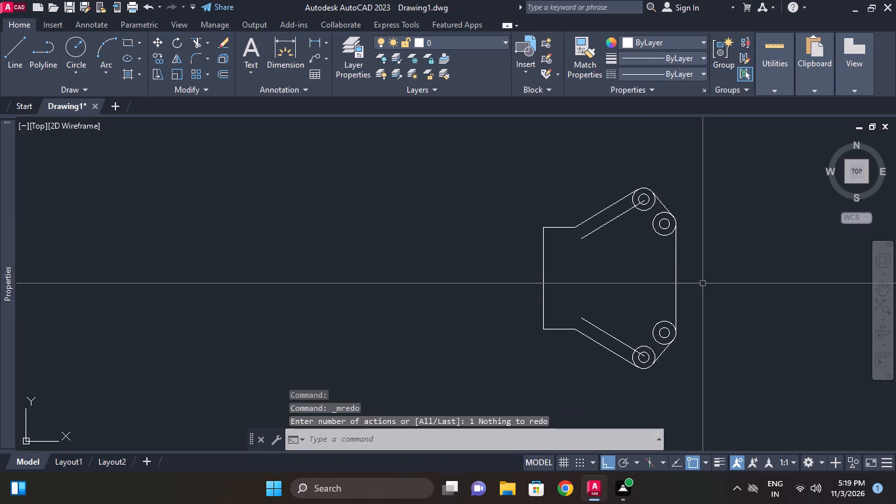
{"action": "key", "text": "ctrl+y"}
Offset the upper outer short slanted line 18 mm inward.
{"action": "type", "text": "o"}
{"action": "key", "text": "space"}
{"action": "type", "text": "18"}
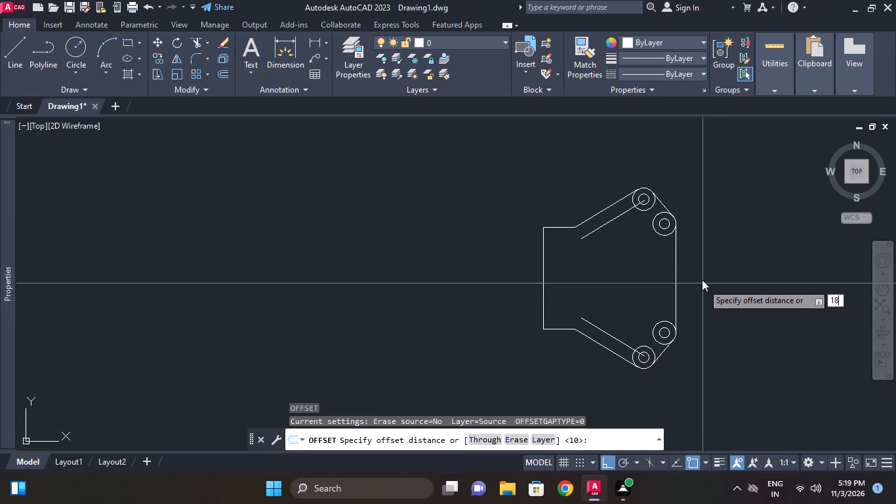
{"action": "key", "text": "Return"}
{"action": "scroll", "coordinate": [658, 200], "scroll_direction": "up", "scroll_amount": 1}
{"action": "left_click", "coordinate": [658, 200]}
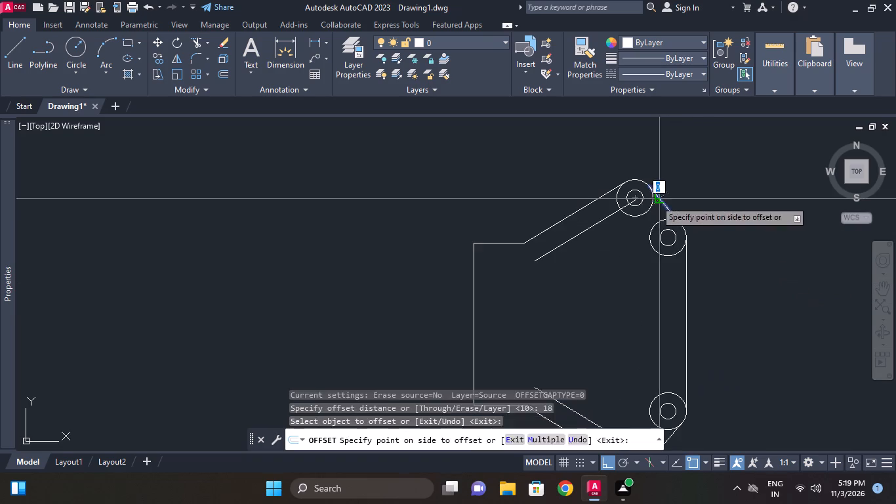
{"action": "left_click", "coordinate": [640, 230]}
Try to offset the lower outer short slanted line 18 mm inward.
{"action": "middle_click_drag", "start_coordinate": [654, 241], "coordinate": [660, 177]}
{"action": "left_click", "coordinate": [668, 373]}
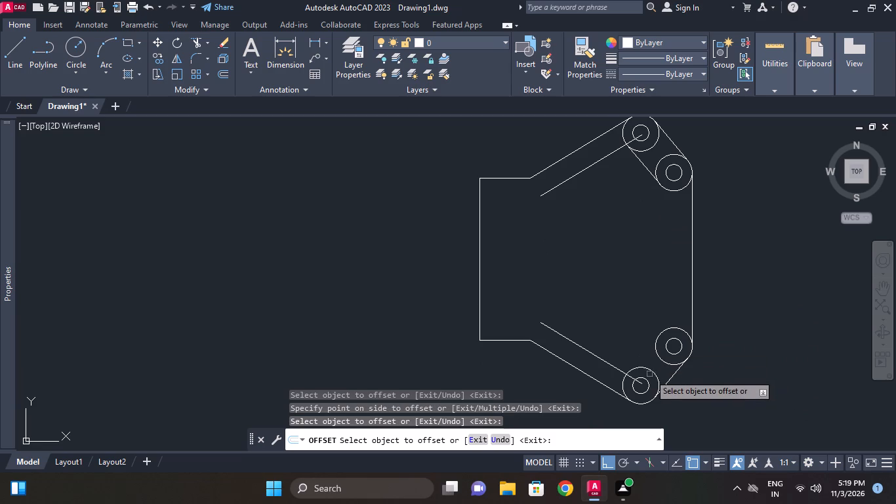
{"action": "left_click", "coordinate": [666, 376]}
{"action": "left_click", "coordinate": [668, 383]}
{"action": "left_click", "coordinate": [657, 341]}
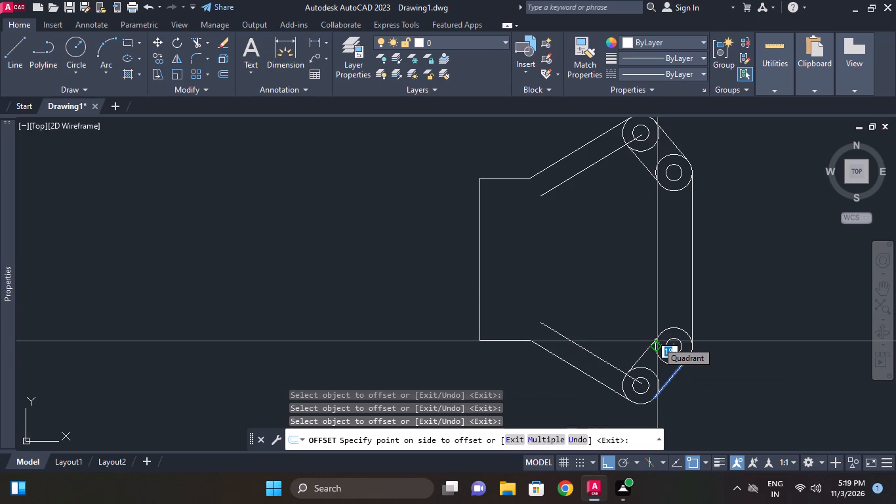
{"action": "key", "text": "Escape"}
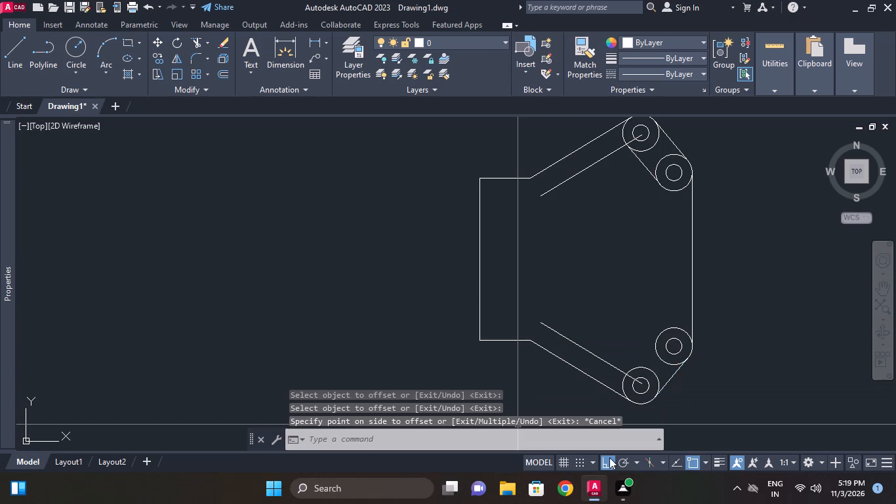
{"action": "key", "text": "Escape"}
Offset the outer right vertical line 20 mm inward.
{"action": "type", "text": "o"}
{"action": "key", "text": "space"}
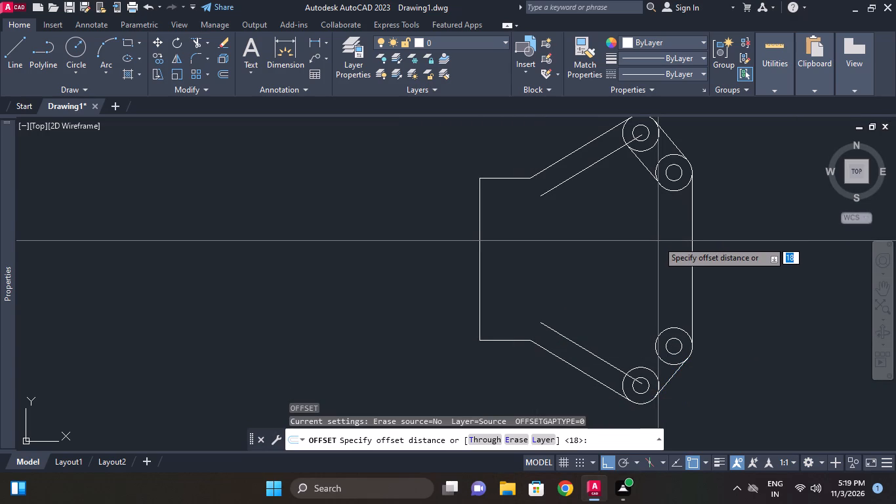
{"action": "key", "text": "2"}
{"action": "type", "text": "0"}
{"action": "key", "text": "space"}
{"action": "left_click", "coordinate": [691, 240]}
{"action": "left_click", "coordinate": [638, 228]}
{"action": "key", "text": "Escape"}
Offset the inner right vertical line 54.15 mm toward the figure's left side.
{"action": "key", "text": "space"}
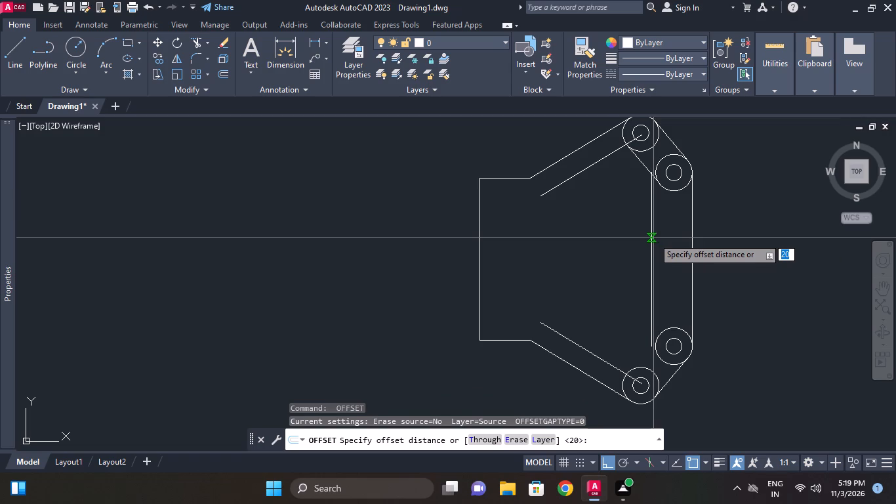
{"action": "type", "text": "54.15"}
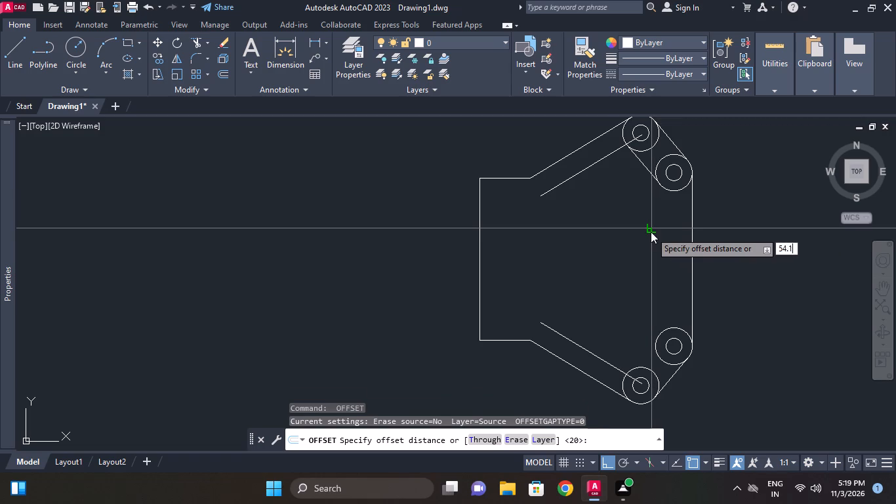
{"action": "key", "text": "space"}
{"action": "left_click", "coordinate": [651, 232]}
{"action": "left_click", "coordinate": [531, 222]}
{"action": "key", "text": "Escape"}
Trim the overlapping ends where the inner left vertical line meets the upper inner long slanted line.
{"action": "middle_click_drag", "start_coordinate": [539, 207], "coordinate": [542, 226]}
{"action": "scroll", "coordinate": [542, 226], "scroll_direction": "up", "scroll_amount": 2}
{"action": "key", "text": "t"}
{"action": "key", "text": "r"}
{"action": "key", "text": "space"}
{"action": "key", "text": "space"}
{"action": "left_click", "coordinate": [550, 171]}
{"action": "scroll", "coordinate": [546, 196], "scroll_direction": "up", "scroll_amount": 2}
{"action": "left_click", "coordinate": [546, 196]}
{"action": "scroll", "coordinate": [546, 196], "scroll_direction": "down", "scroll_amount": 2}
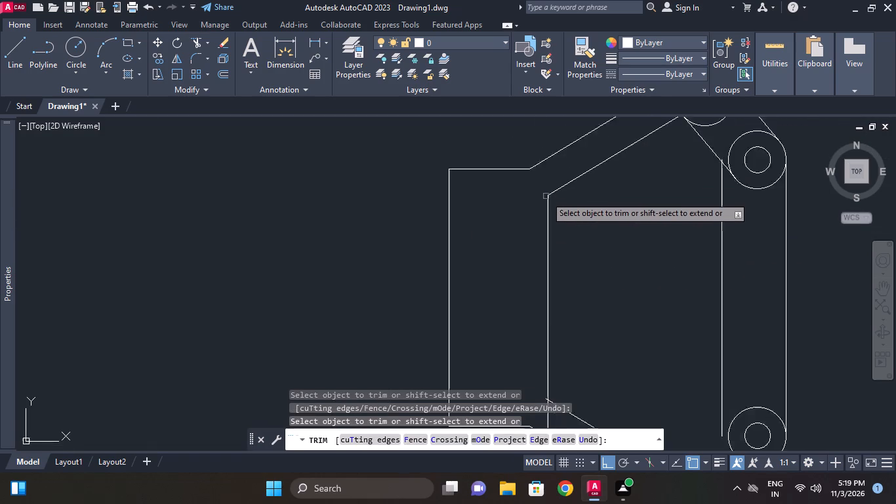
Trim the overlapping ends where the inner left vertical line meets the lower inner long slanted line.
{"action": "scroll", "coordinate": [546, 196], "scroll_direction": "down", "scroll_amount": 2}
{"action": "middle_click_drag", "start_coordinate": [546, 196], "coordinate": [555, 92]}
{"action": "scroll", "coordinate": [544, 251], "scroll_direction": "up", "scroll_amount": 4}
{"action": "middle_click_drag", "start_coordinate": [636, 146], "coordinate": [631, 315]}
{"action": "left_click_drag", "start_coordinate": [634, 310], "coordinate": [619, 292]}
{"action": "left_click", "coordinate": [599, 276]}
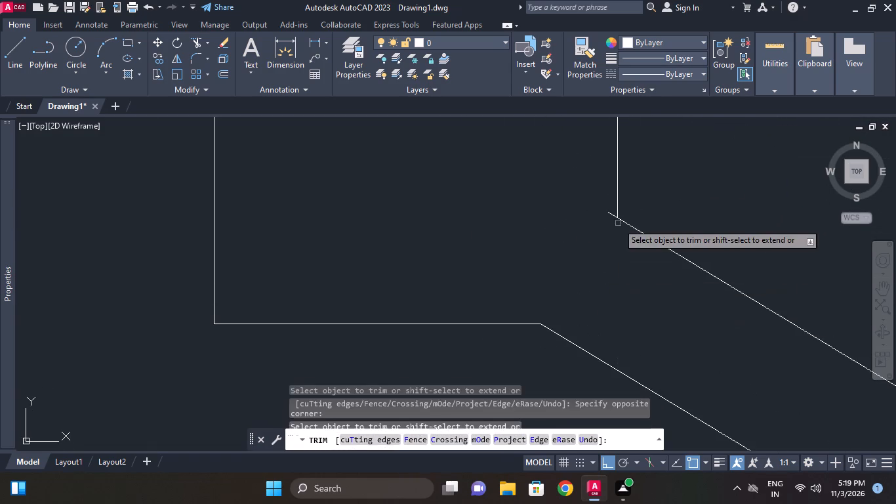
{"action": "scroll", "coordinate": [618, 220], "scroll_direction": "up", "scroll_amount": 1}
{"action": "left_click", "coordinate": [602, 207]}
{"action": "scroll", "coordinate": [601, 207], "scroll_direction": "down", "scroll_amount": 5}
{"action": "middle_click_drag", "start_coordinate": [613, 255], "coordinate": [536, 269]}
{"action": "scroll", "coordinate": [601, 280], "scroll_direction": "up", "scroll_amount": 1}
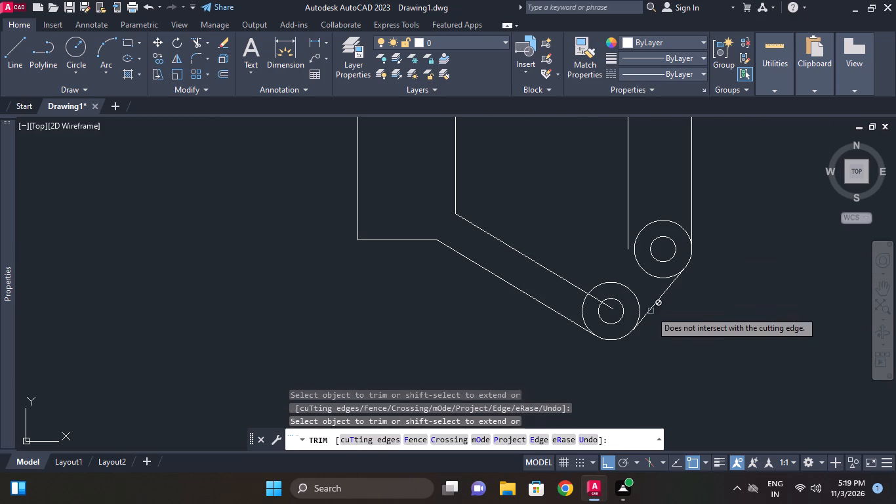
{"action": "middle_click_drag", "start_coordinate": [642, 314], "coordinate": [642, 331]}
{"action": "scroll", "coordinate": [642, 314], "scroll_direction": "down", "scroll_amount": 2}
{"action": "scroll", "coordinate": [656, 323], "scroll_direction": "up", "scroll_amount": 1}
{"action": "key", "text": "Escape"}
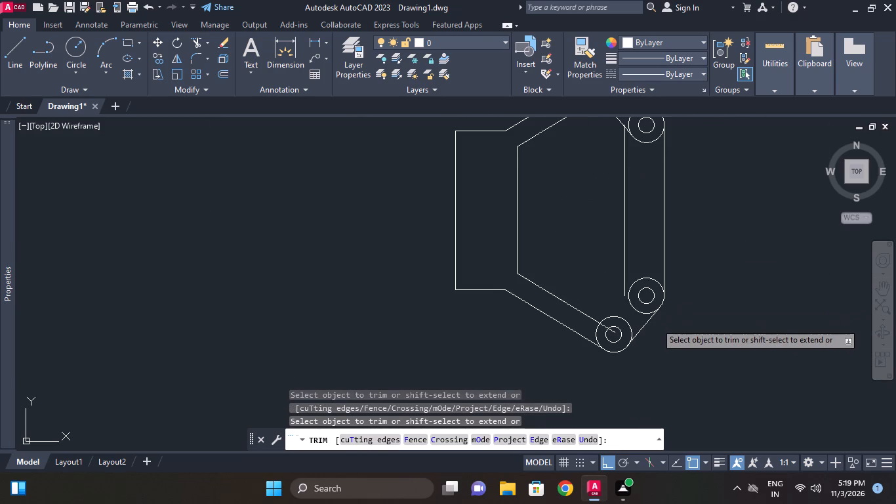
Offset the lower outer short slanted line 18 mm inward.
{"action": "type", "text": "o"}
{"action": "key", "text": "space"}
{"action": "type", "text": "18"}
{"action": "key", "text": "space"}
{"action": "left_click", "coordinate": [655, 314]}
{"action": "left_click", "coordinate": [640, 303]}
{"action": "key", "text": "Escape"}
Trim the overlapping ends where the inner right vertical line meets the lower inner short slanted line.
{"action": "scroll", "coordinate": [638, 304], "scroll_direction": "up", "scroll_amount": 1}
{"action": "middle_click_drag", "start_coordinate": [638, 304], "coordinate": [627, 317]}
{"action": "scroll", "coordinate": [627, 317], "scroll_direction": "up", "scroll_amount": 1}
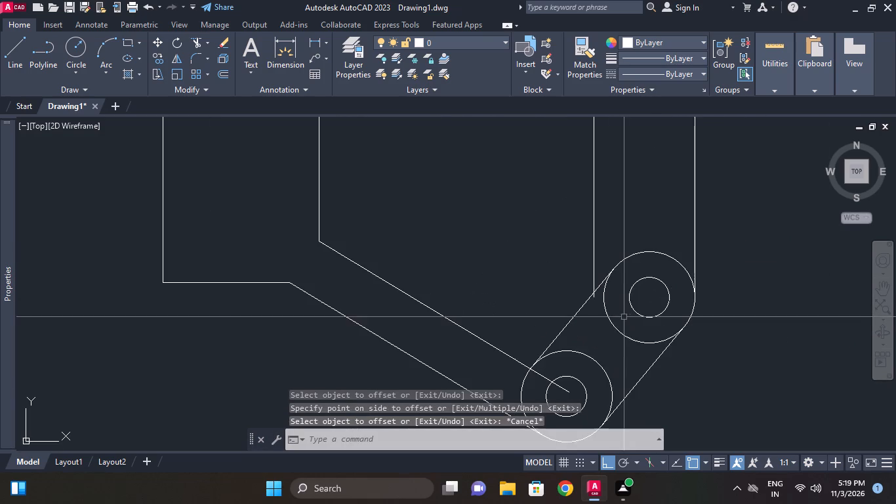
{"action": "key", "text": "t"}
{"action": "key", "text": "r"}
{"action": "key", "text": "space"}
{"action": "key", "text": "space"}
{"action": "left_click", "coordinate": [600, 285]}
{"action": "scroll", "coordinate": [596, 299], "scroll_direction": "up", "scroll_amount": 3}
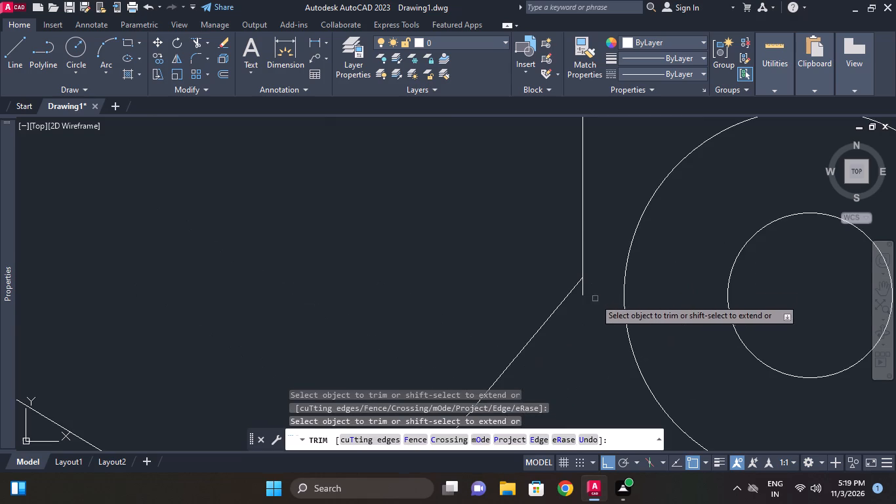
{"action": "left_click", "coordinate": [584, 287]}
{"action": "scroll", "coordinate": [582, 287], "scroll_direction": "down", "scroll_amount": 3}
Trim the excess of the lower inner long slanted line beyond its corner with the short slanted line.
{"action": "middle_click_drag", "start_coordinate": [564, 337], "coordinate": [573, 310]}
{"action": "scroll", "coordinate": [557, 333], "scroll_direction": "up", "scroll_amount": 1}
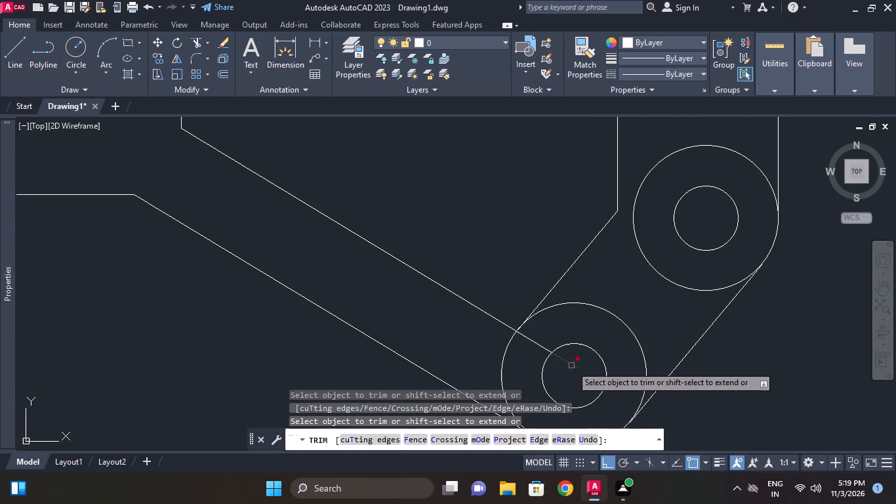
{"action": "left_click", "coordinate": [571, 360]}
{"action": "left_click", "coordinate": [563, 370]}
{"action": "left_click", "coordinate": [535, 342]}
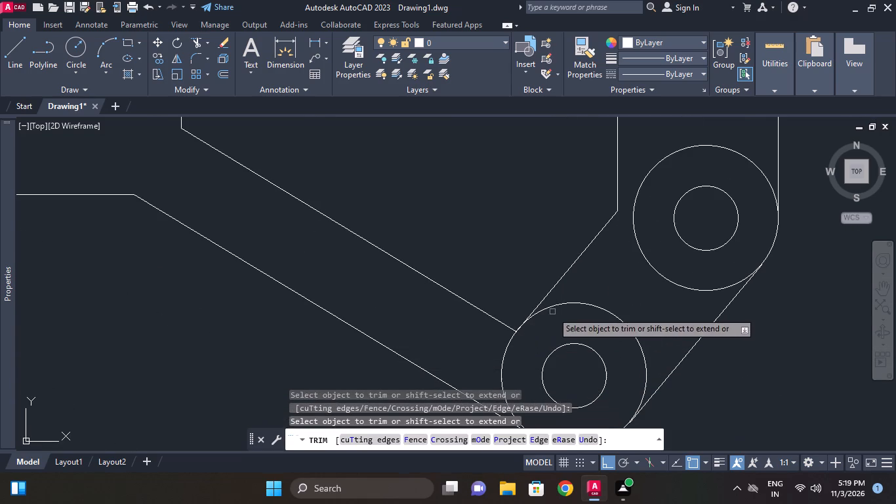
Trim the inner arcs of the bottommost large circle, keeping its outer corner arc.
{"action": "left_click", "coordinate": [552, 312]}
{"action": "left_click", "coordinate": [552, 306]}
{"action": "left_click", "coordinate": [550, 307]}
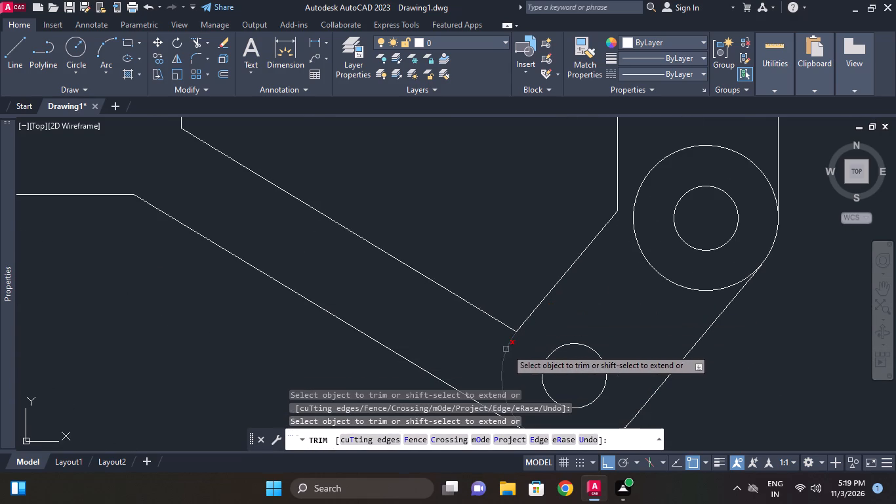
{"action": "left_click", "coordinate": [506, 348]}
Trim the inner right vertical line's end above the upper inner short slanted line.
{"action": "scroll", "coordinate": [565, 334], "scroll_direction": "down", "scroll_amount": 4}
{"action": "middle_click_drag", "start_coordinate": [628, 306], "coordinate": [619, 355]}
{"action": "scroll", "coordinate": [585, 277], "scroll_direction": "up", "scroll_amount": 4}
{"action": "middle_click_drag", "start_coordinate": [568, 266], "coordinate": [586, 306]}
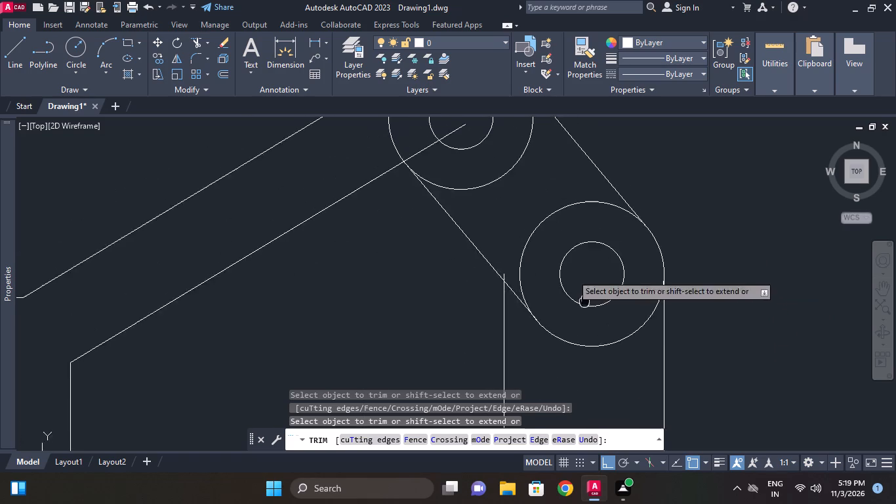
{"action": "middle_click_drag", "start_coordinate": [586, 306], "coordinate": [586, 308]}
{"action": "scroll", "coordinate": [516, 286], "scroll_direction": "up", "scroll_amount": 3}
{"action": "left_click", "coordinate": [473, 275]}
Trim the topmost large circle to its outer corner arc and remove the upper inner long slanted line's excess.
{"action": "scroll", "coordinate": [504, 257], "scroll_direction": "down", "scroll_amount": 4}
{"action": "middle_click_drag", "start_coordinate": [539, 271], "coordinate": [543, 293]}
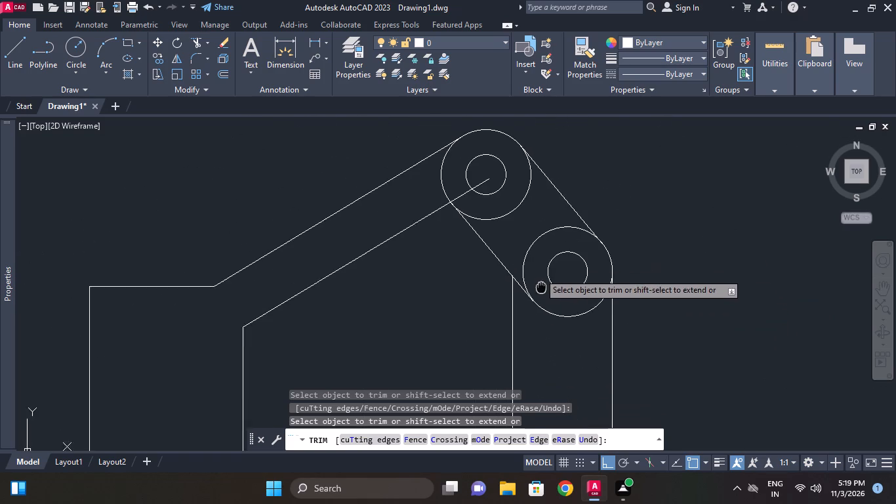
{"action": "middle_click_drag", "start_coordinate": [543, 293], "coordinate": [544, 295]}
{"action": "left_click", "coordinate": [446, 171]}
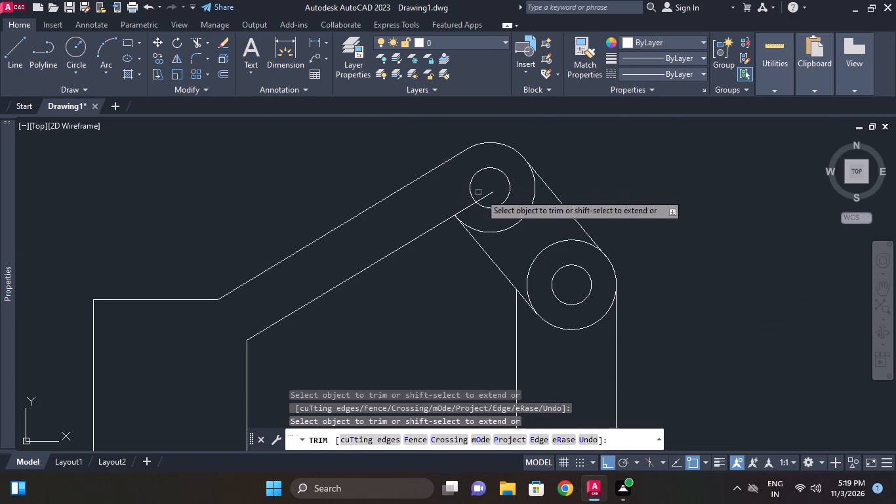
{"action": "left_click", "coordinate": [494, 227]}
{"action": "left_click", "coordinate": [495, 236]}
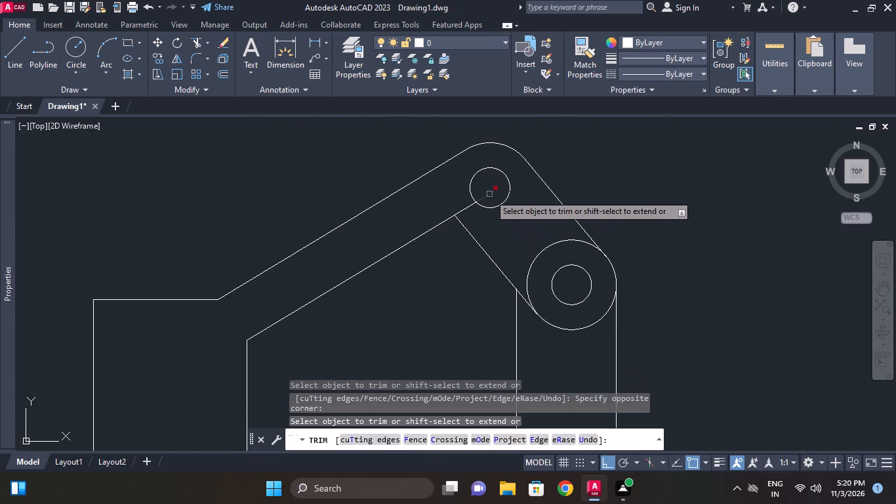
{"action": "left_click", "coordinate": [489, 194]}
{"action": "left_click", "coordinate": [471, 209]}
Trim the upper rightmost large circle to its outer corner arc and remove the adjoining inner short slanted line's excess.
{"action": "middle_click_drag", "start_coordinate": [518, 249], "coordinate": [520, 241]}
{"action": "left_click", "coordinate": [537, 253]}
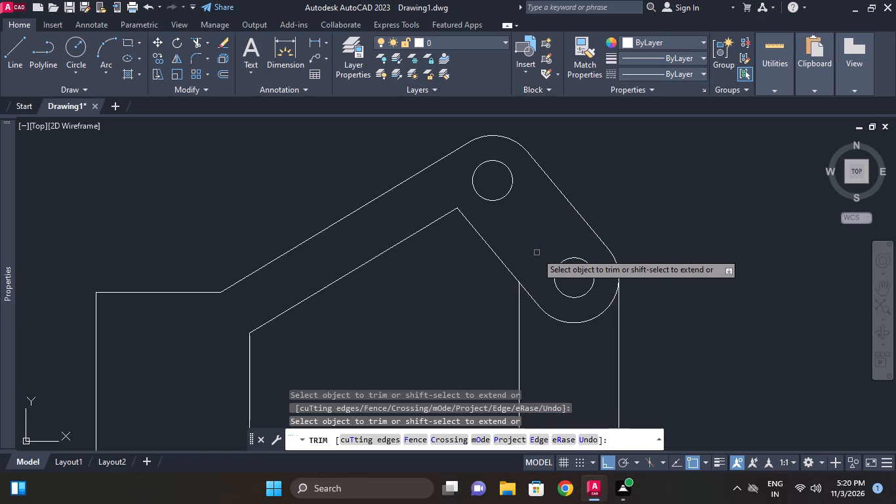
{"action": "left_click", "coordinate": [531, 293]}
{"action": "left_click", "coordinate": [551, 312]}
{"action": "left_click", "coordinate": [550, 325]}
{"action": "scroll", "coordinate": [624, 304], "scroll_direction": "down", "scroll_amount": 2}
{"action": "middle_click_drag", "start_coordinate": [634, 291], "coordinate": [648, 269]}
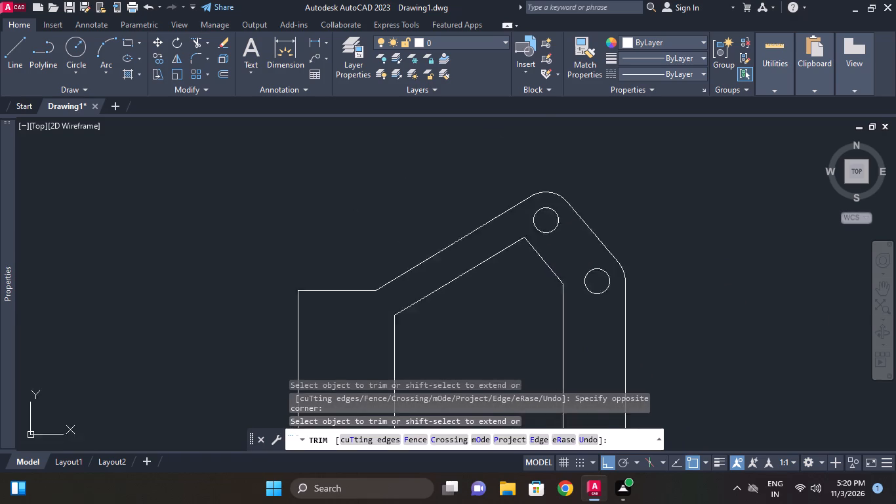
{"action": "middle_click_drag", "start_coordinate": [648, 269], "coordinate": [653, 253]}
{"action": "key", "text": "Escape"}
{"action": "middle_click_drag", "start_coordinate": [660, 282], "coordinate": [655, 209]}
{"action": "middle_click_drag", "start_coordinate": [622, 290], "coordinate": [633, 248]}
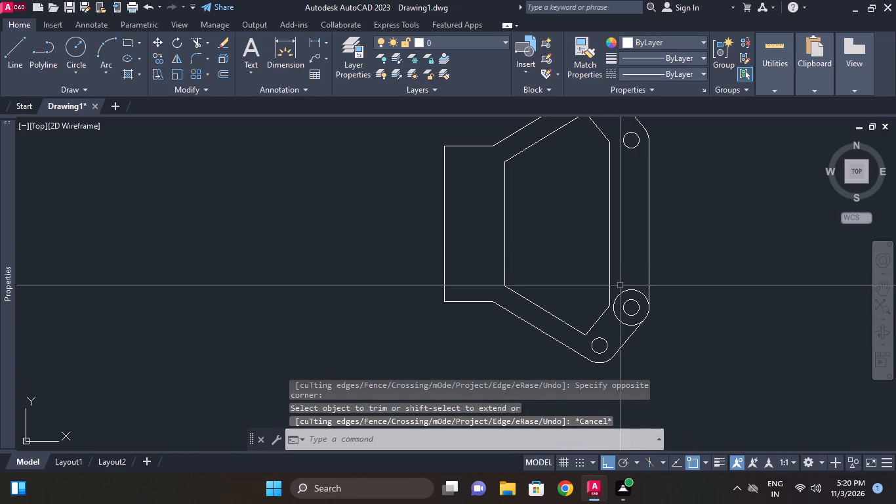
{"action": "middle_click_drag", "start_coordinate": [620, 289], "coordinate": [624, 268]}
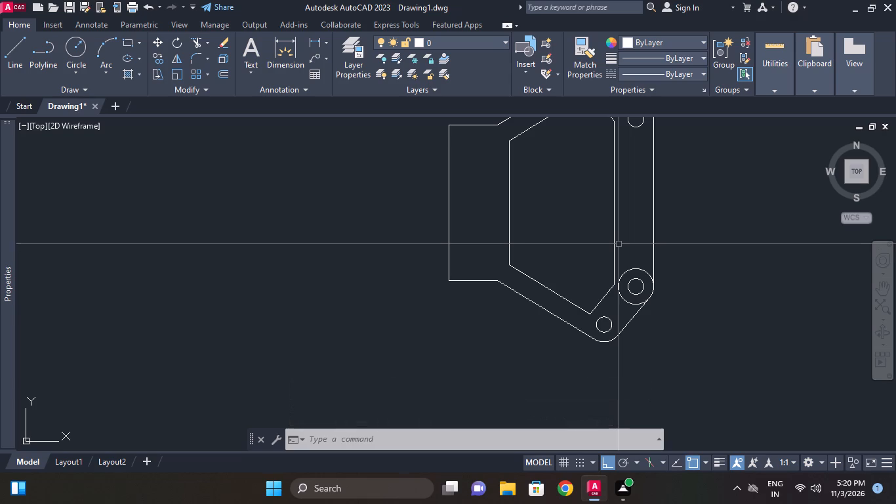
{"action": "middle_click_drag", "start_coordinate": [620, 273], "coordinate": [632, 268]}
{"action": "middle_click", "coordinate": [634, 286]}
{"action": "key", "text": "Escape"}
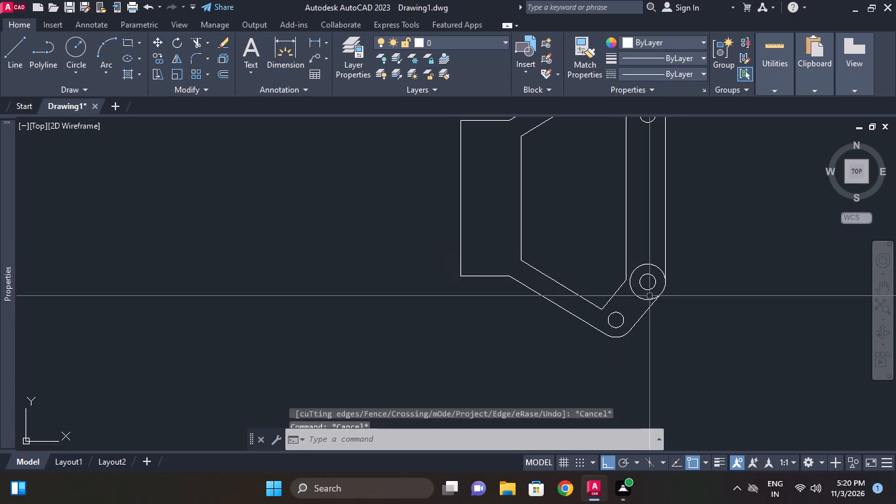
Trim the lower rightmost large circle to its outer corner arc.
{"action": "middle_click_drag", "start_coordinate": [649, 296], "coordinate": [645, 304]}
{"action": "key", "text": "t"}
{"action": "key", "text": "r"}
{"action": "key", "text": "space"}
{"action": "key", "text": "space"}
{"action": "left_click", "coordinate": [631, 301]}
{"action": "middle_click_drag", "start_coordinate": [687, 267], "coordinate": [663, 299]}
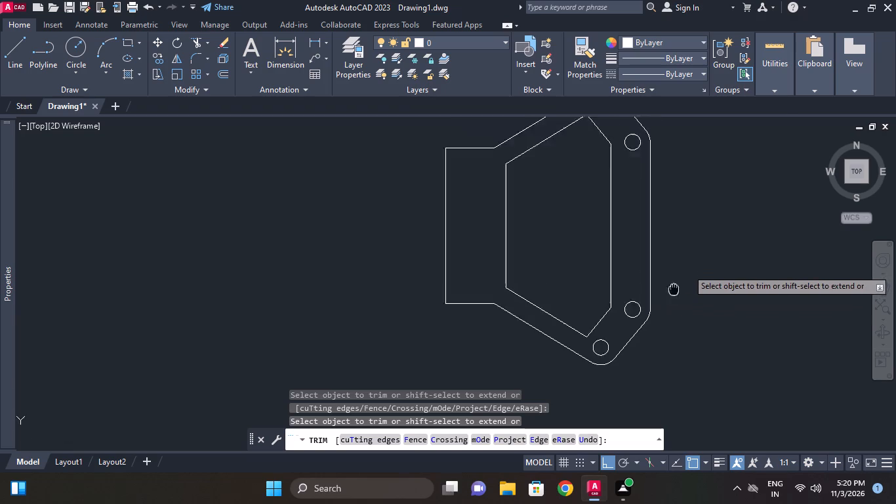
{"action": "middle_click_drag", "start_coordinate": [663, 299], "coordinate": [653, 305]}
{"action": "scroll", "coordinate": [647, 316], "scroll_direction": "down", "scroll_amount": 1}
{"action": "right_click", "coordinate": [675, 274]}
{"action": "left_click", "coordinate": [724, 75]}
{"action": "key", "text": "Escape"}
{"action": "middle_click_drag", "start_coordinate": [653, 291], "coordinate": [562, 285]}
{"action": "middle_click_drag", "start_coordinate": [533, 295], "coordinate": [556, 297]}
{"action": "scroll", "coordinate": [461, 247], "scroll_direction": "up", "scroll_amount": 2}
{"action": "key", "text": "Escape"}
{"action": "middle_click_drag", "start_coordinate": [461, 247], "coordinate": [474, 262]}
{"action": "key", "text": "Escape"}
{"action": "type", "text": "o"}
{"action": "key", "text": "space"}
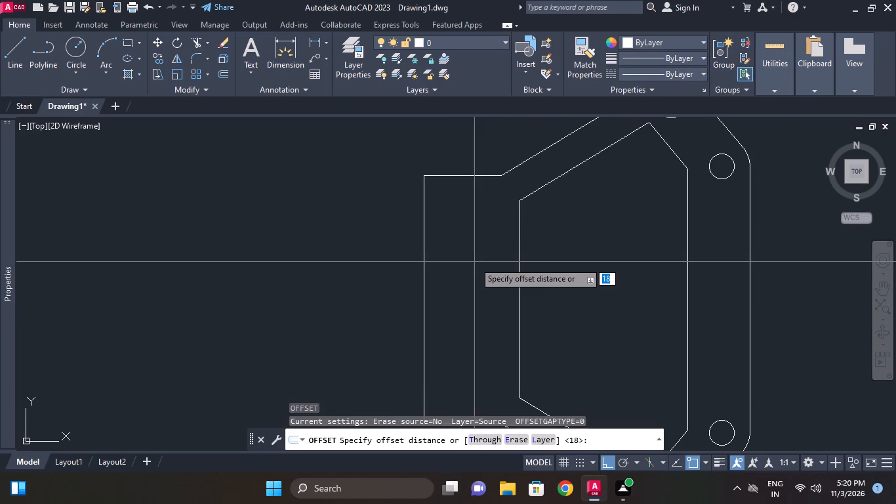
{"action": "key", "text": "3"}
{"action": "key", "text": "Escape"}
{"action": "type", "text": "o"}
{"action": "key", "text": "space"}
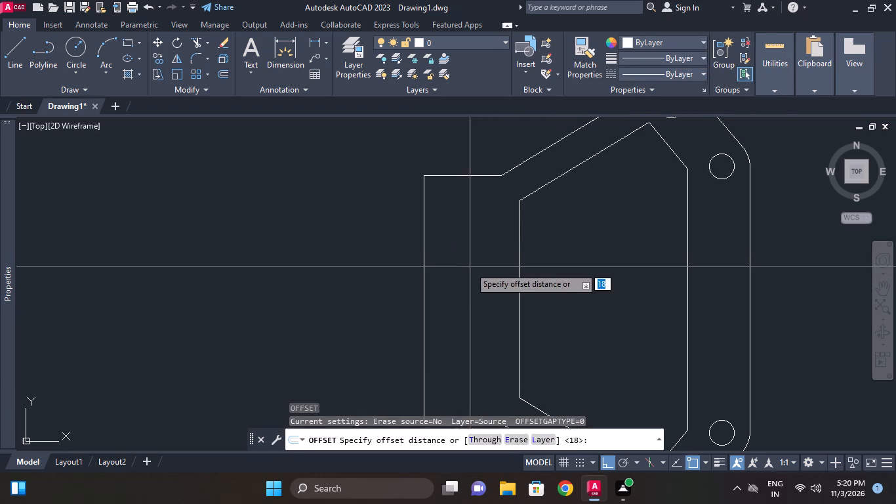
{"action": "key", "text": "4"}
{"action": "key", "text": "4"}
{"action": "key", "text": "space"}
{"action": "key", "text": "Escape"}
Offset the outline's leftmost vertical edge 4 mm inward.
{"action": "type", "text": "o"}
{"action": "key", "text": "space"}
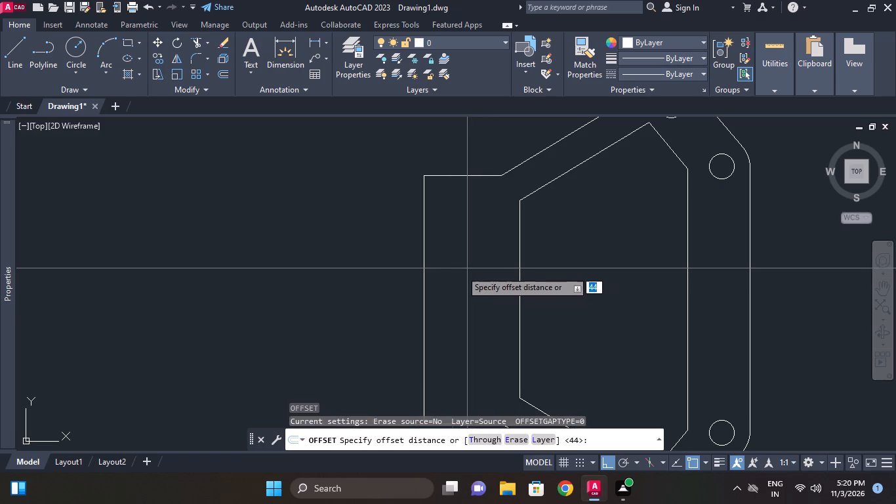
{"action": "key", "text": "4"}
{"action": "key", "text": "space"}
{"action": "left_click", "coordinate": [426, 249]}
{"action": "left_click", "coordinate": [448, 247]}
Offset the new inner vertical line another 10 mm towards the inner opening.
{"action": "left_click", "coordinate": [433, 241]}
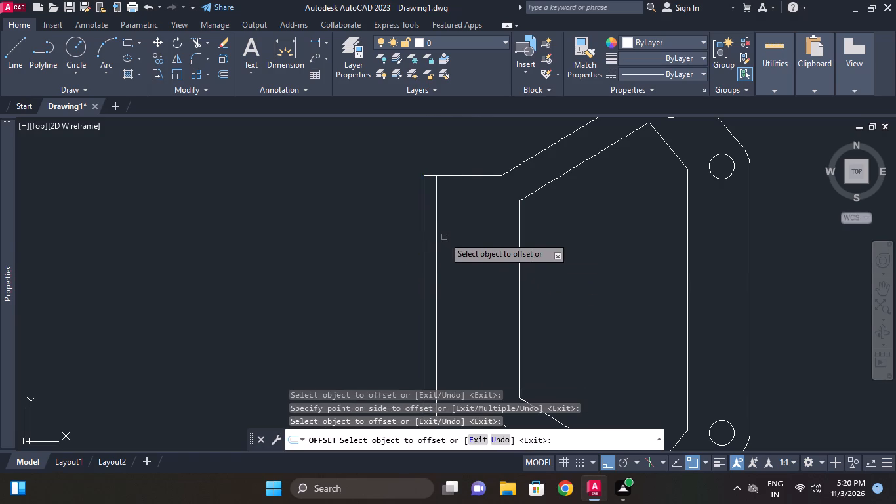
{"action": "left_click", "coordinate": [438, 227]}
{"action": "key", "text": "1"}
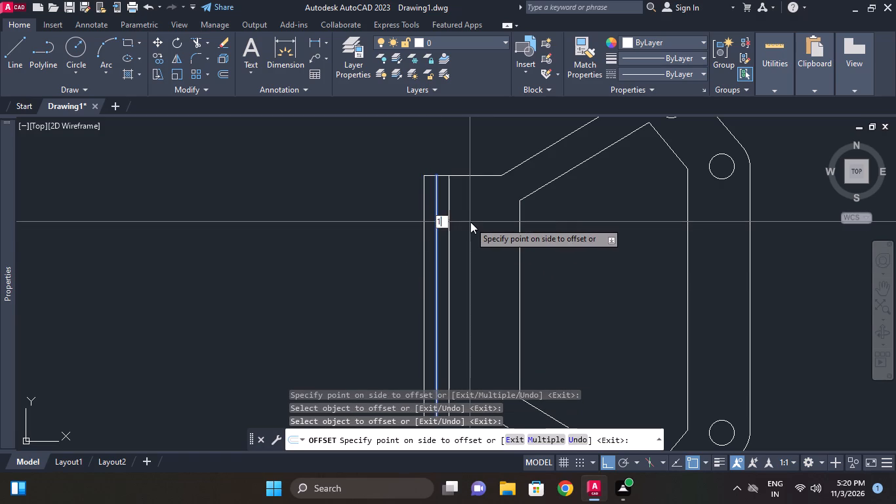
{"action": "key", "text": "0"}
{"action": "key", "text": "space"}
{"action": "key", "text": "Escape"}
Draw a horizontal line from the midpoint of the leftmost outer edge to the farther offset vertical line.
{"action": "middle_click_drag", "start_coordinate": [447, 236], "coordinate": [459, 187]}
{"action": "key", "text": "l"}
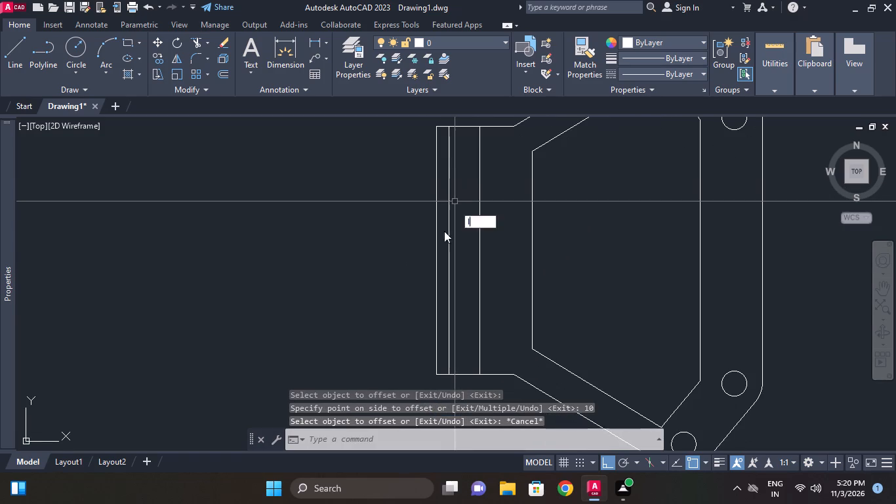
{"action": "key", "text": "space"}
{"action": "left_click", "coordinate": [436, 252]}
{"action": "left_click", "coordinate": [483, 252]}
{"action": "key", "text": "Escape"}
{"action": "middle_click", "coordinate": [499, 254]}
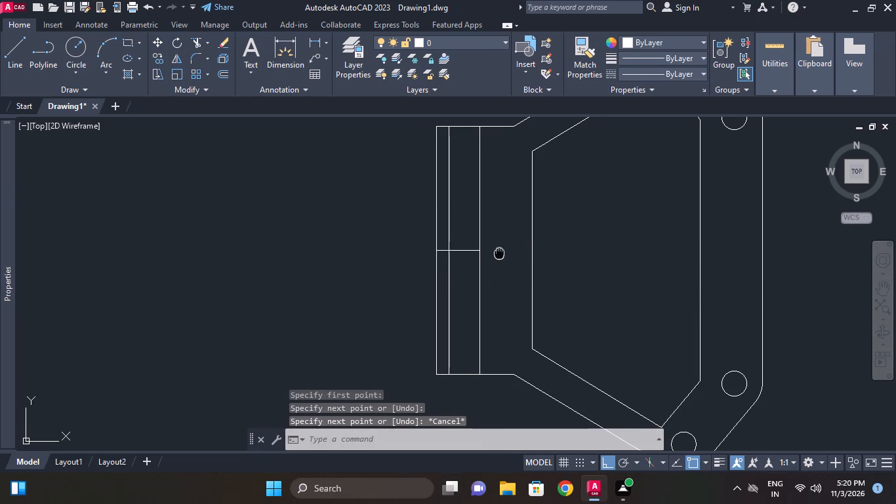
Offset the short horizontal midline 25 mm both below and above.
{"action": "type", "text": "o"}
{"action": "key", "text": "space"}
{"action": "key", "text": "5"}
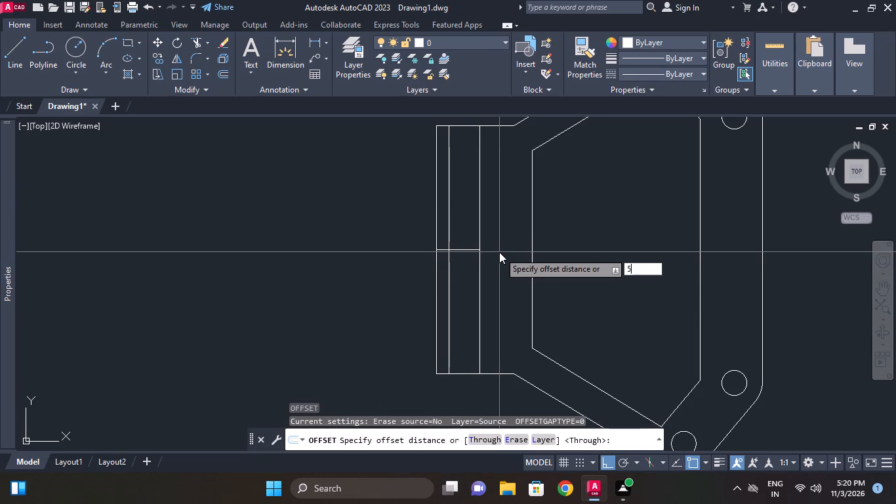
{"action": "key", "text": "BackSpace"}
{"action": "type", "text": "25"}
{"action": "key", "text": "Return"}
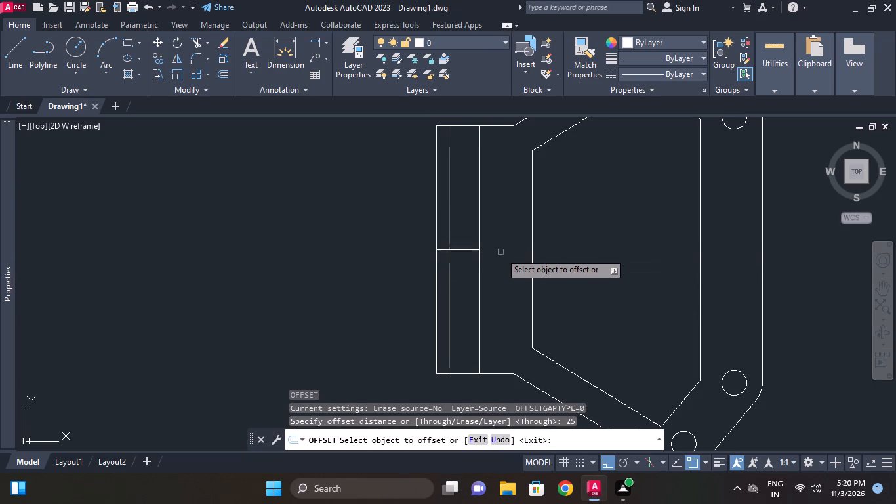
{"action": "left_click", "coordinate": [477, 251]}
{"action": "left_click", "coordinate": [468, 264]}
{"action": "double_click", "coordinate": [468, 254]}
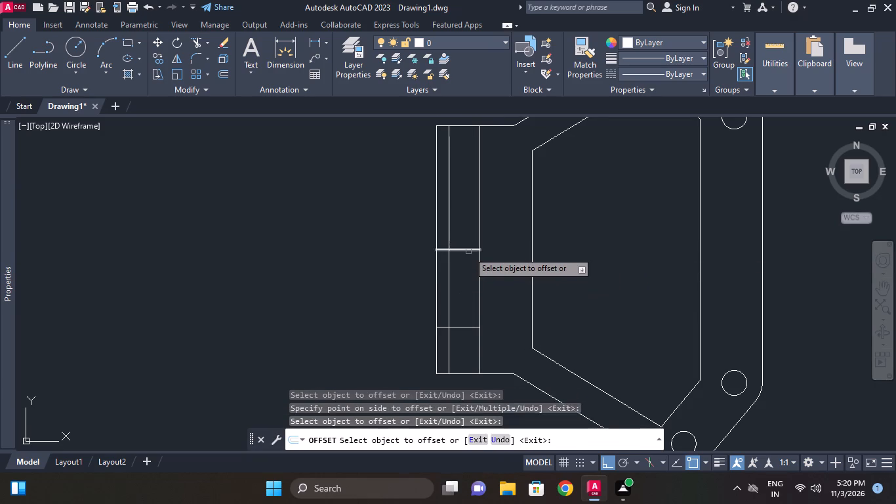
{"action": "left_click", "coordinate": [472, 228]}
{"action": "key", "text": "Escape"}
Trim the excess ends of the offset vertical and horizontal lines to leave a 10 by 50 mm rectangular slot.
{"action": "middle_click_drag", "start_coordinate": [483, 220], "coordinate": [493, 245]}
{"action": "key", "text": "t"}
{"action": "key", "text": "r"}
{"action": "key", "text": "space"}
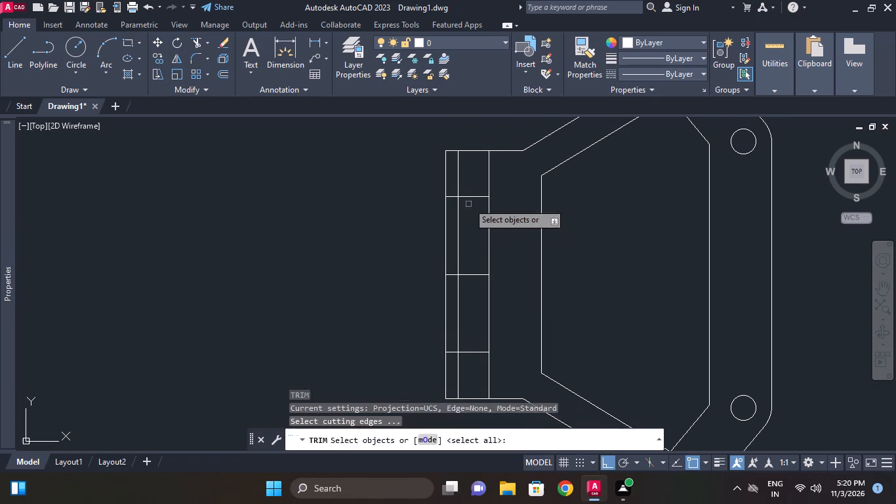
{"action": "key", "text": "space"}
{"action": "left_click", "coordinate": [461, 182]}
{"action": "left_click", "coordinate": [456, 178]}
{"action": "left_click", "coordinate": [489, 179]}
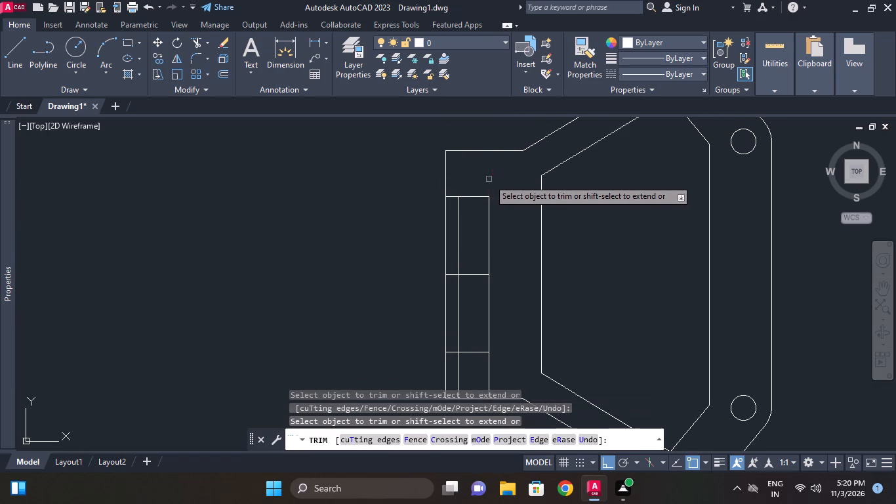
{"action": "left_click", "coordinate": [451, 196]}
{"action": "middle_click_drag", "start_coordinate": [476, 252], "coordinate": [501, 191]}
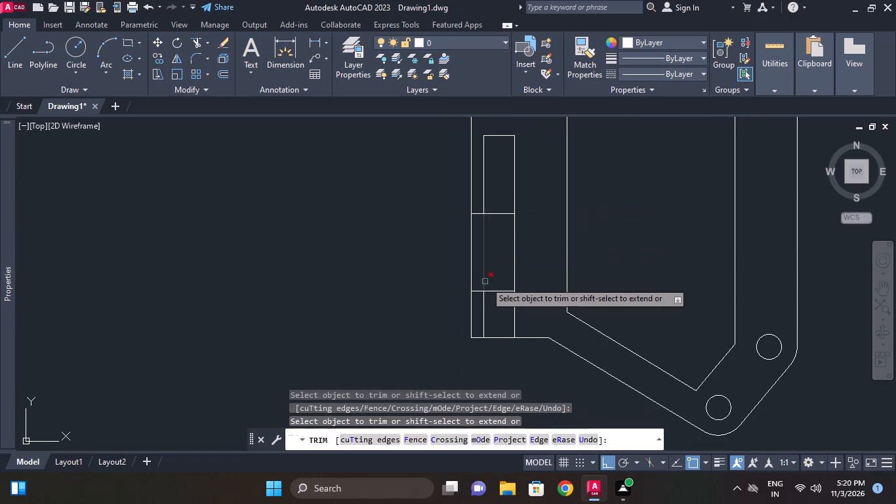
{"action": "left_click", "coordinate": [480, 293]}
{"action": "left_click", "coordinate": [481, 299]}
{"action": "left_click", "coordinate": [513, 305]}
{"action": "key", "text": "Escape"}
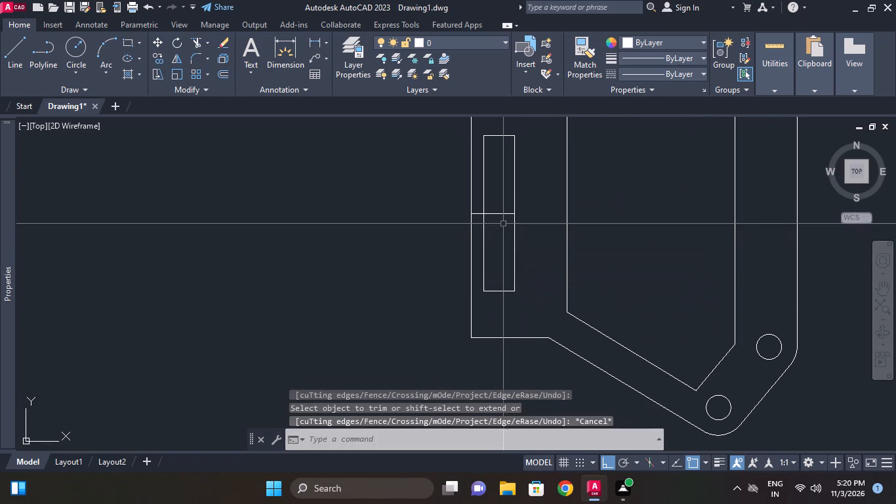
Erase the horizontal midline crossing the rectangular slot.
{"action": "key", "text": "e"}
{"action": "key", "text": "space"}
{"action": "left_click", "coordinate": [502, 215]}
{"action": "right_click", "coordinate": [502, 214]}
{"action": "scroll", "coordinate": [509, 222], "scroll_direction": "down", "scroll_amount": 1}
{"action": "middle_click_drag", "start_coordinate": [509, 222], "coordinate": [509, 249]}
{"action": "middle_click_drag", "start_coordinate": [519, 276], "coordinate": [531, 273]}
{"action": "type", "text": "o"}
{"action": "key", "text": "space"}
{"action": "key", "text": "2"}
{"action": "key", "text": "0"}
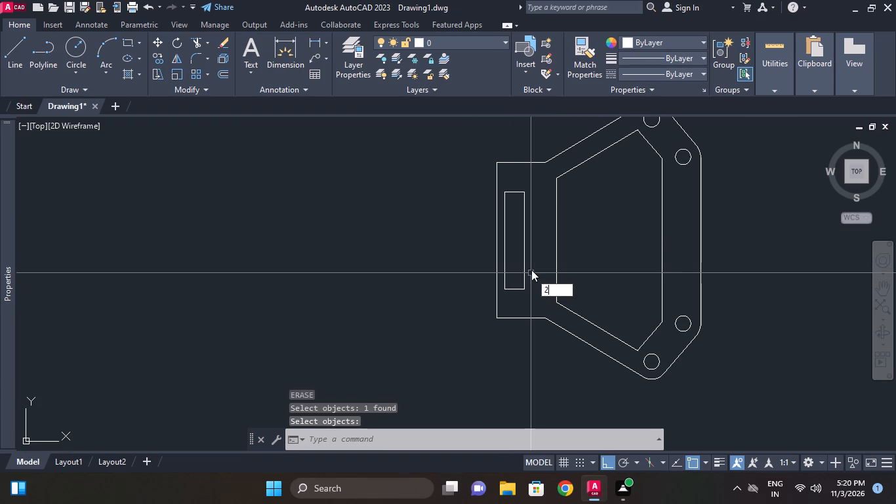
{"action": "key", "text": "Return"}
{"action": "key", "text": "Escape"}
Offset the outline's leftmost vertical edge 20 mm inward, past the rectangular slot.
{"action": "key", "text": "o"}
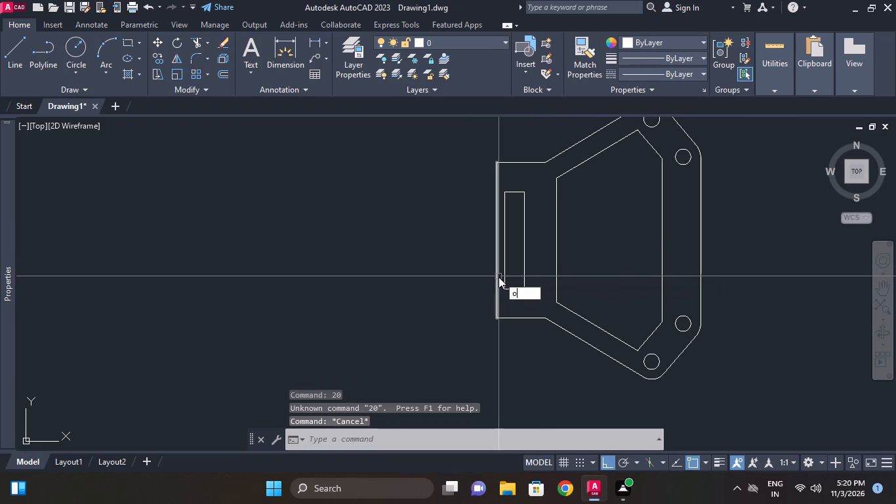
{"action": "key", "text": "space"}
{"action": "key", "text": "2"}
{"action": "key", "text": "0"}
{"action": "key", "text": "space"}
{"action": "left_click", "coordinate": [497, 287]}
{"action": "left_click", "coordinate": [558, 291]}
{"action": "key", "text": "Escape"}
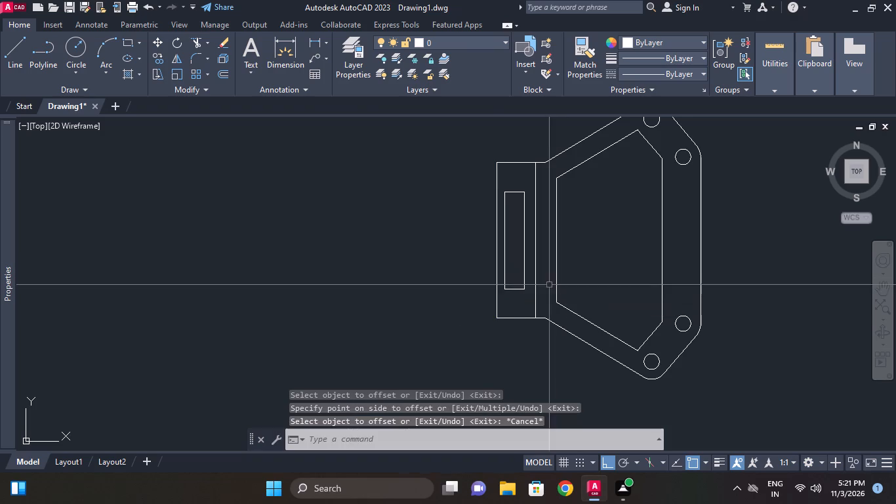
{"action": "middle_click", "coordinate": [549, 283]}
Load the HIDDEN linetype from acad.lin into the drawing.
{"action": "left_click", "coordinate": [533, 270]}
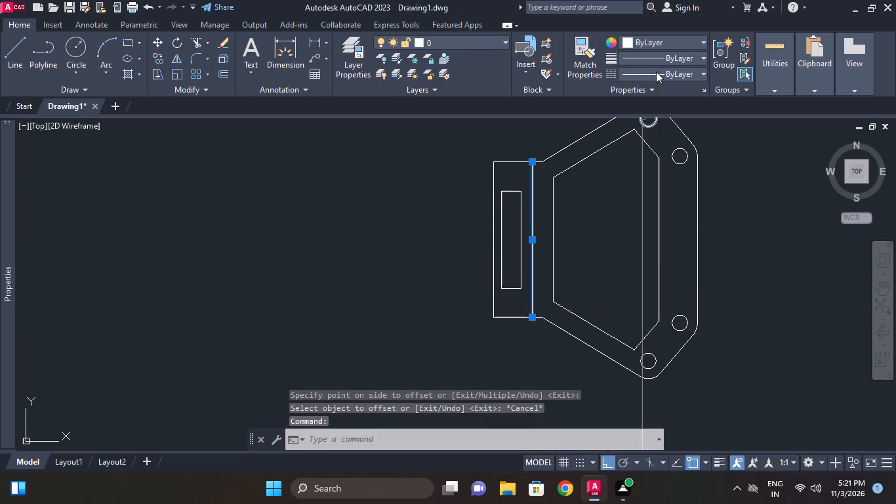
{"action": "left_click", "coordinate": [656, 72]}
{"action": "left_click", "coordinate": [640, 134]}
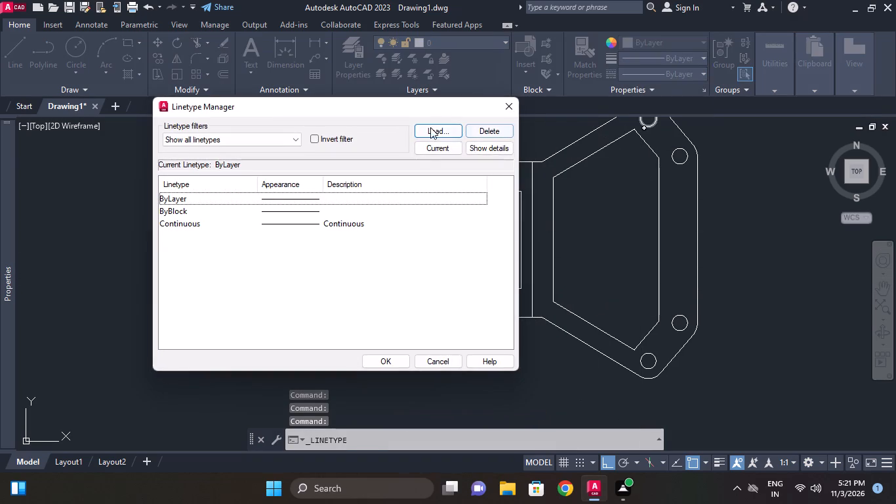
{"action": "left_click", "coordinate": [445, 132]}
{"action": "scroll", "coordinate": [392, 237], "scroll_direction": "down", "scroll_amount": 3}
{"action": "scroll", "coordinate": [375, 253], "scroll_direction": "up", "scroll_amount": 1}
{"action": "scroll", "coordinate": [369, 261], "scroll_direction": "down", "scroll_amount": 2}
{"action": "scroll", "coordinate": [297, 274], "scroll_direction": "down", "scroll_amount": 2}
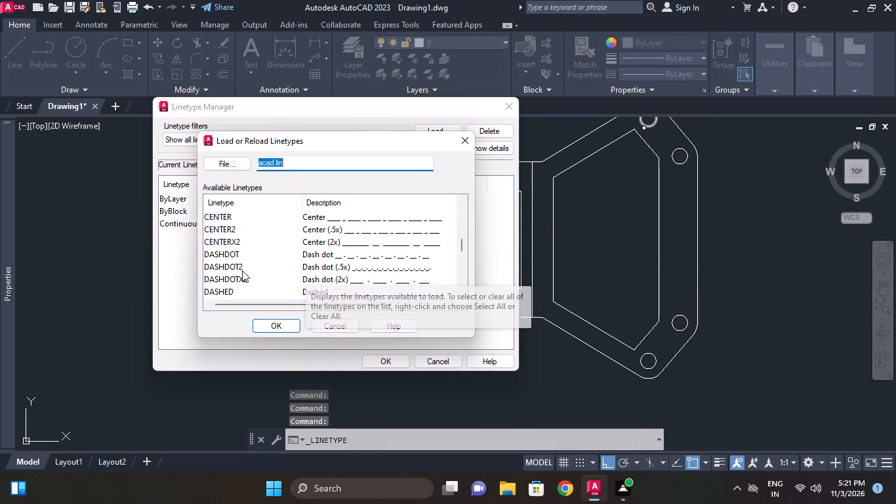
{"action": "scroll", "coordinate": [238, 267], "scroll_direction": "up", "scroll_amount": 2}
{"action": "scroll", "coordinate": [234, 259], "scroll_direction": "down", "scroll_amount": 2}
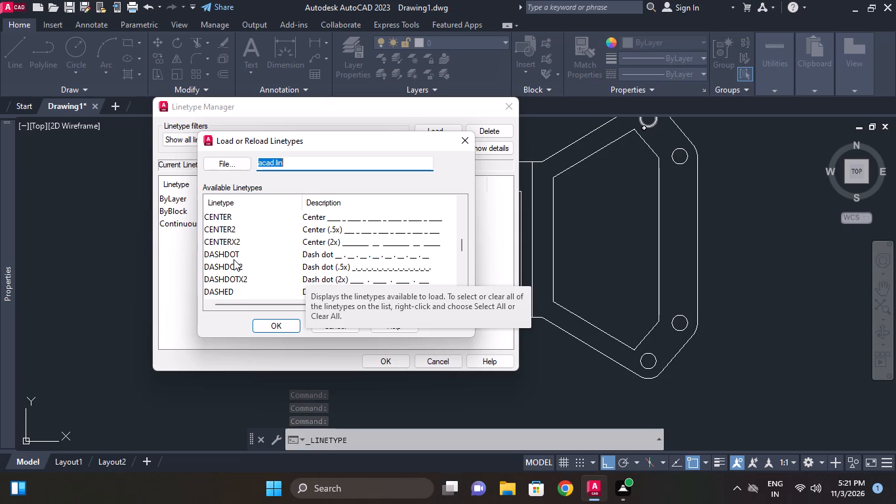
{"action": "scroll", "coordinate": [234, 259], "scroll_direction": "down", "scroll_amount": 5}
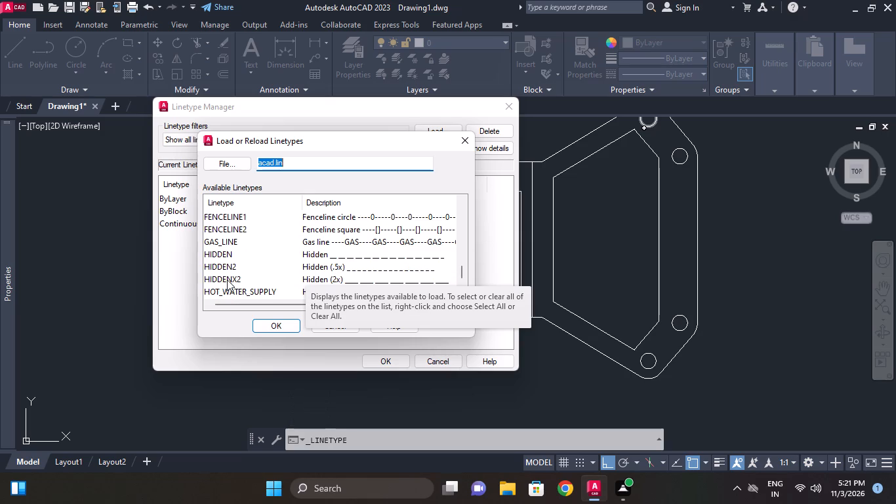
{"action": "left_click", "coordinate": [227, 255]}
{"action": "left_click", "coordinate": [270, 322]}
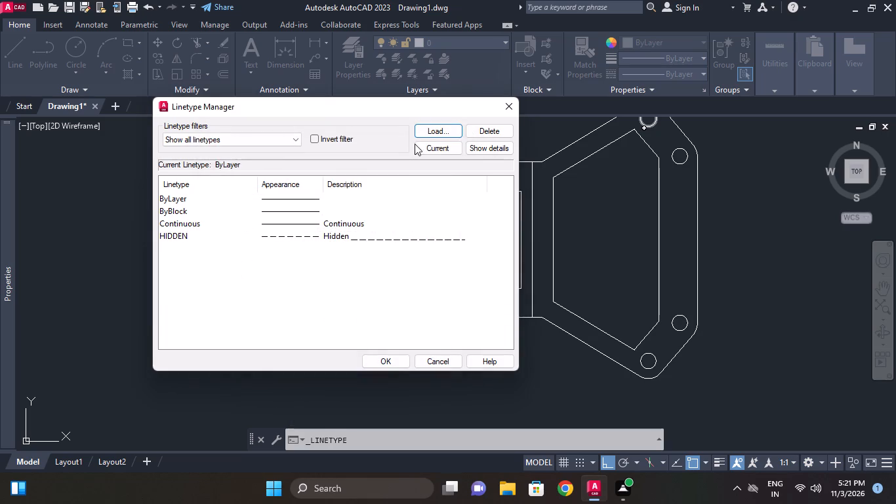
Load the CENTER linetype as well and accept the loaded linetypes.
{"action": "left_click", "coordinate": [432, 131]}
{"action": "scroll", "coordinate": [298, 242], "scroll_direction": "down", "scroll_amount": 6}
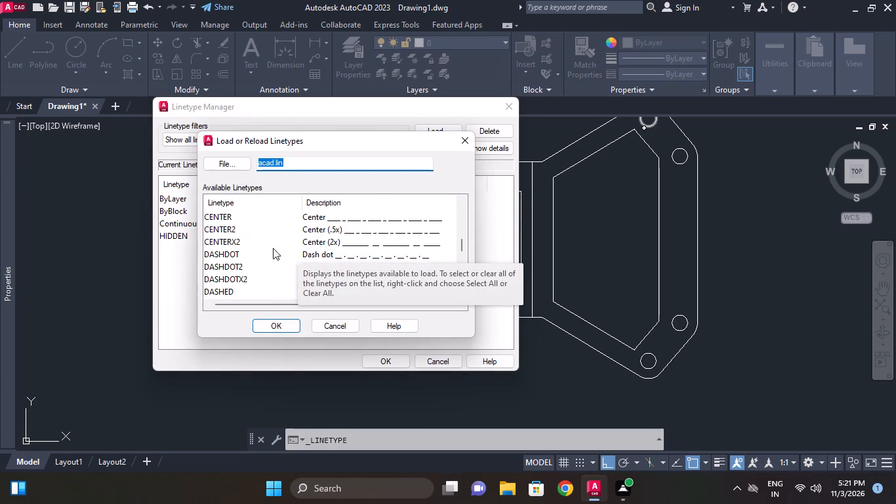
{"action": "left_click", "coordinate": [225, 217]}
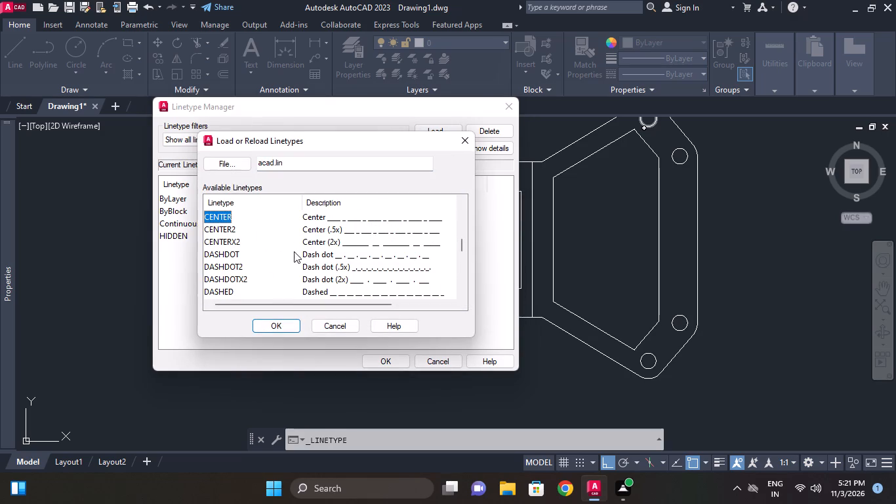
{"action": "left_click", "coordinate": [279, 327]}
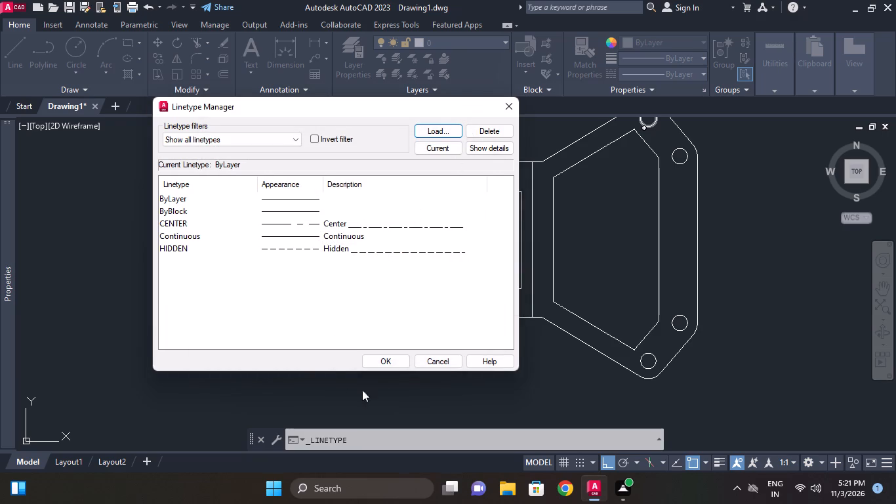
{"action": "left_click", "coordinate": [378, 367]}
Change the vertical line between the slot and the inner opening to the HIDDEN linetype.
{"action": "scroll", "coordinate": [532, 243], "scroll_direction": "up", "scroll_amount": 1}
{"action": "left_click", "coordinate": [532, 243]}
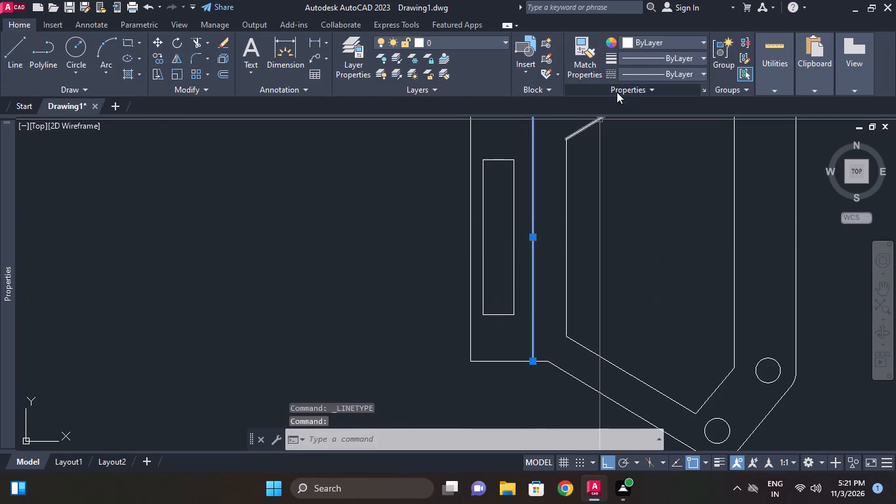
{"action": "left_click", "coordinate": [678, 71]}
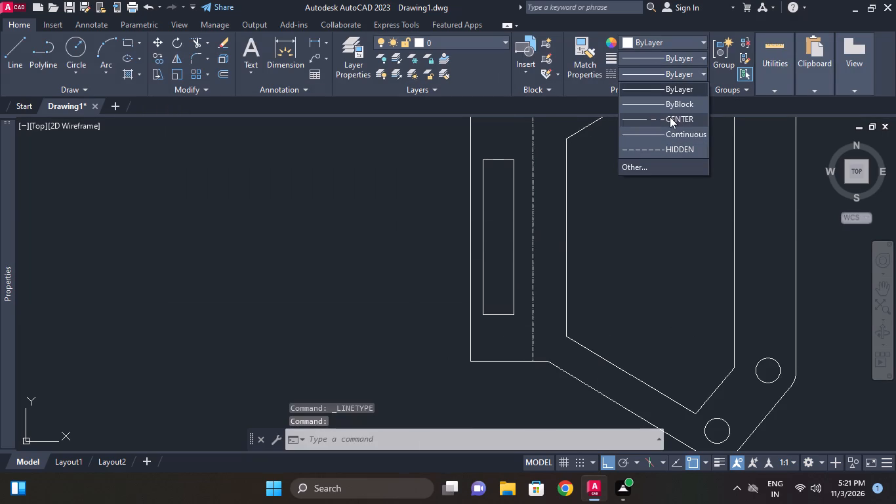
{"action": "left_click", "coordinate": [667, 149]}
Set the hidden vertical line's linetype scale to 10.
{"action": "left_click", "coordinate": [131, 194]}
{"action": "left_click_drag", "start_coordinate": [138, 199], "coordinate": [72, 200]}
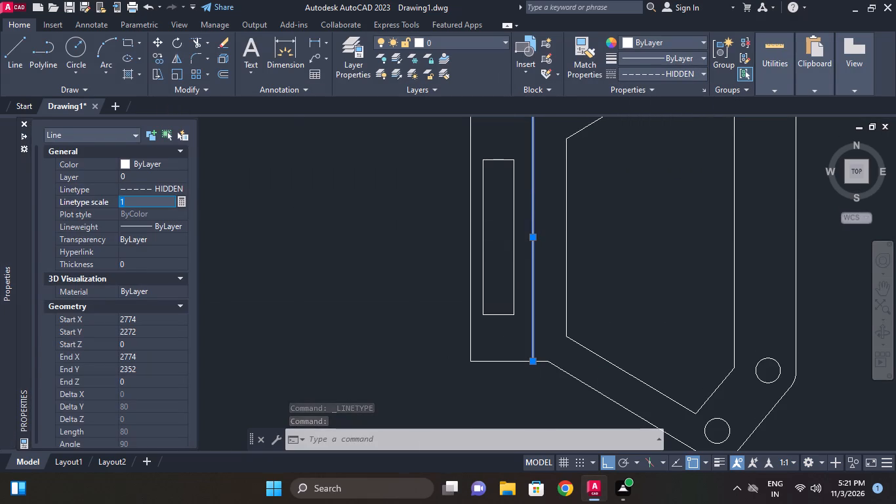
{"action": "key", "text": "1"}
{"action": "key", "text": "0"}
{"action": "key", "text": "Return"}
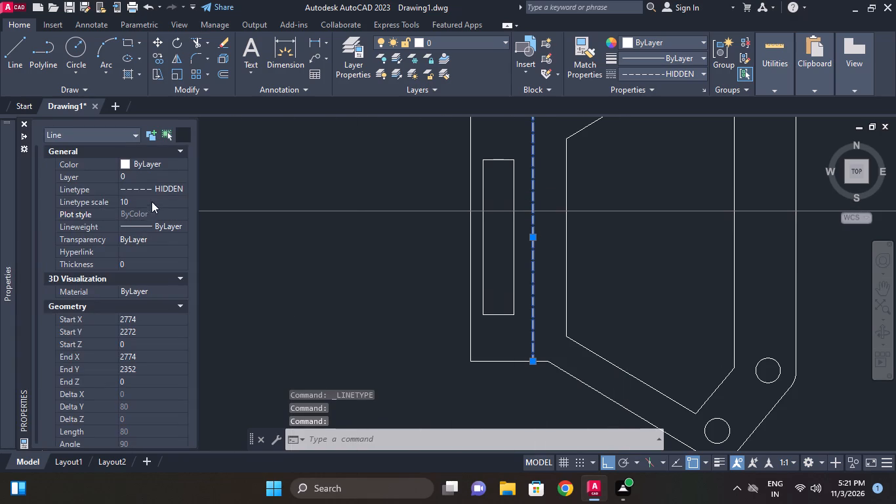
Set the hidden vertical line's linetype scale to 20.
{"action": "left_click_drag", "start_coordinate": [152, 201], "coordinate": [54, 201]}
{"action": "type", "text": "20"}
{"action": "key", "text": "Return"}
Set the hidden vertical line's colour to index colour 8 and clear the selection.
{"action": "middle_click_drag", "start_coordinate": [559, 209], "coordinate": [554, 257]}
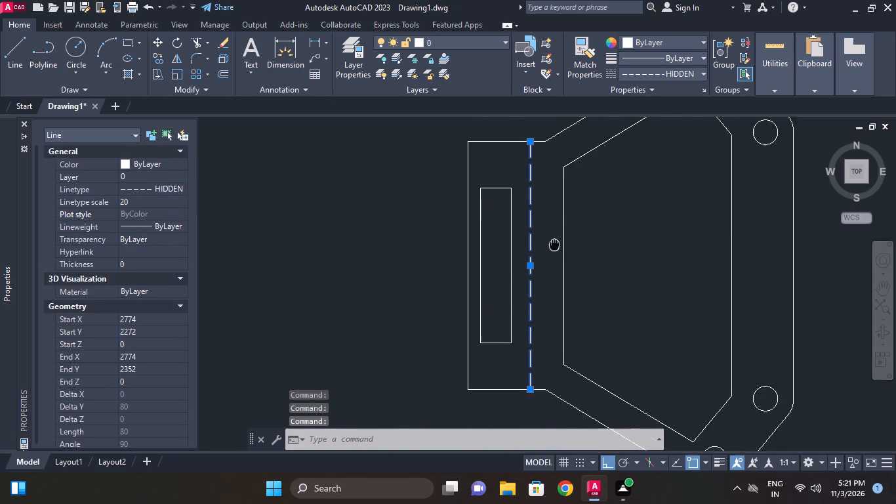
{"action": "middle_click_drag", "start_coordinate": [554, 257], "coordinate": [560, 259]}
{"action": "left_click", "coordinate": [677, 50]}
{"action": "left_click", "coordinate": [681, 44]}
{"action": "left_click", "coordinate": [676, 45]}
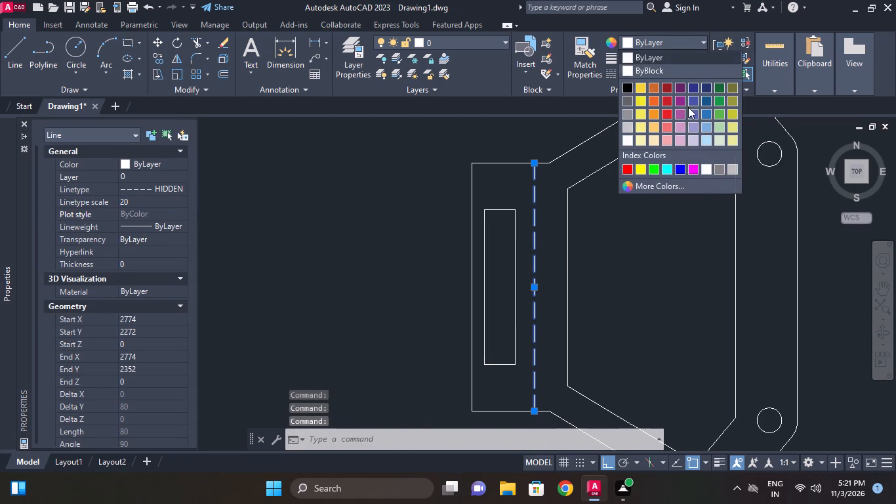
{"action": "left_click", "coordinate": [716, 167]}
{"action": "right_click", "coordinate": [671, 207]}
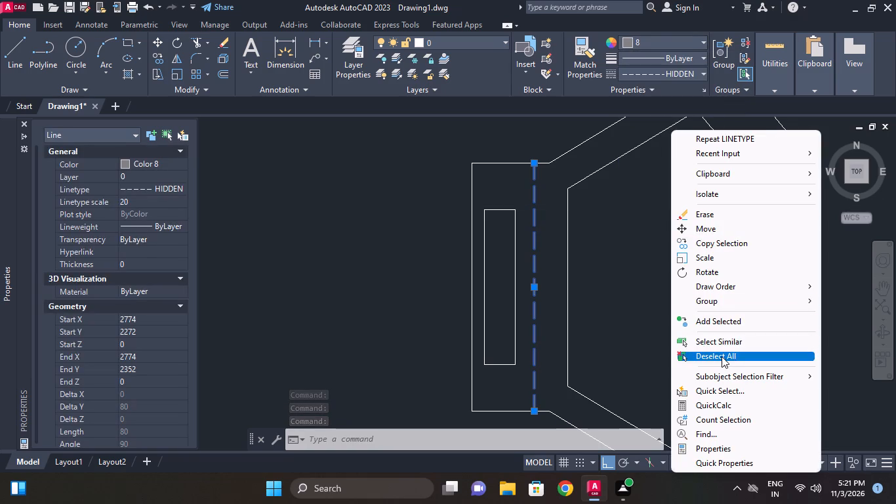
{"action": "left_click", "coordinate": [722, 356]}
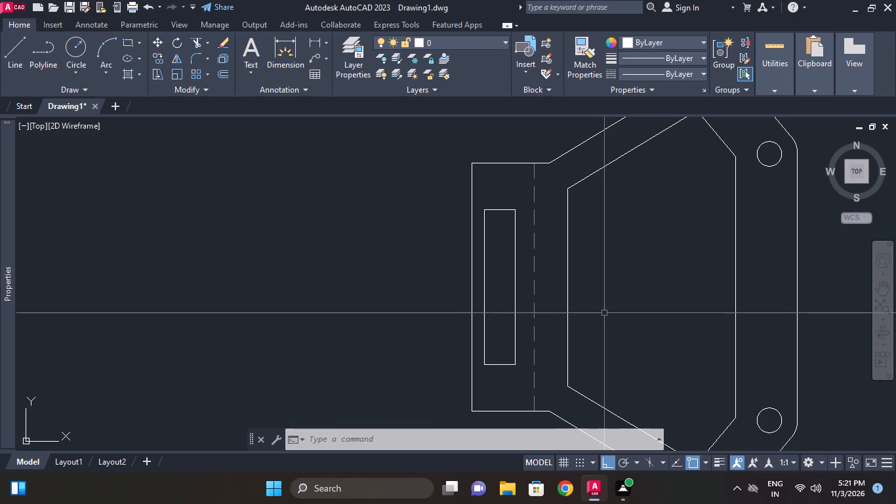
Draw a horizontal construction line through the midpoint of the figure's far-right vertical edge.
{"action": "middle_click_drag", "start_coordinate": [711, 293], "coordinate": [622, 300]}
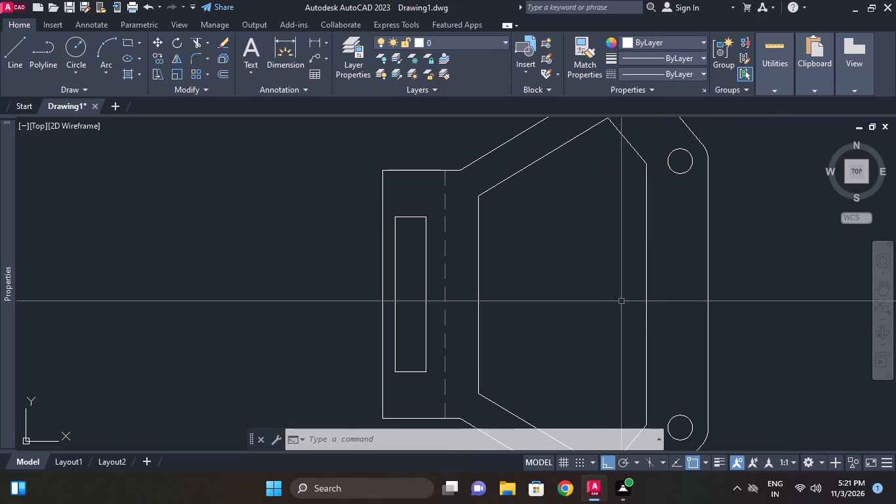
{"action": "key", "text": "x"}
{"action": "type", "text": "l"}
{"action": "key", "text": "space"}
{"action": "key", "text": "h"}
{"action": "key", "text": "space"}
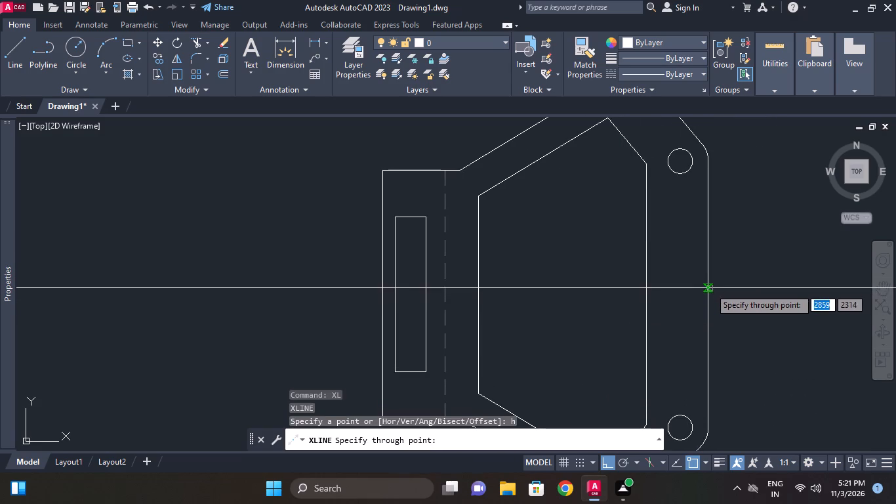
{"action": "left_click", "coordinate": [708, 293]}
{"action": "key", "text": "Escape"}
{"action": "middle_click", "coordinate": [726, 280]}
Offset the horizontal construction line by 25/2 mm to both sides.
{"action": "type", "text": "o"}
{"action": "key", "text": "space"}
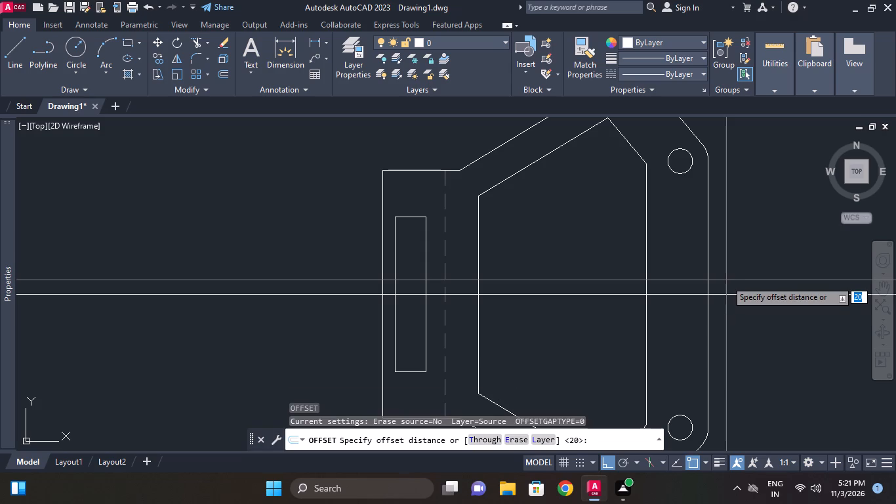
{"action": "type", "text": "25/2"}
{"action": "key", "text": "Return"}
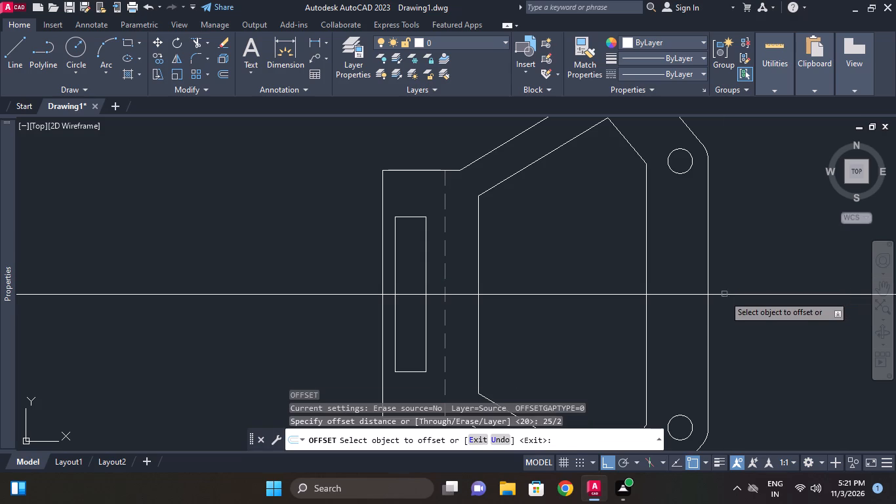
{"action": "left_click", "coordinate": [737, 292]}
{"action": "left_click", "coordinate": [731, 320]}
{"action": "left_click", "coordinate": [729, 293]}
{"action": "left_click", "coordinate": [729, 317]}
{"action": "left_click", "coordinate": [730, 289]}
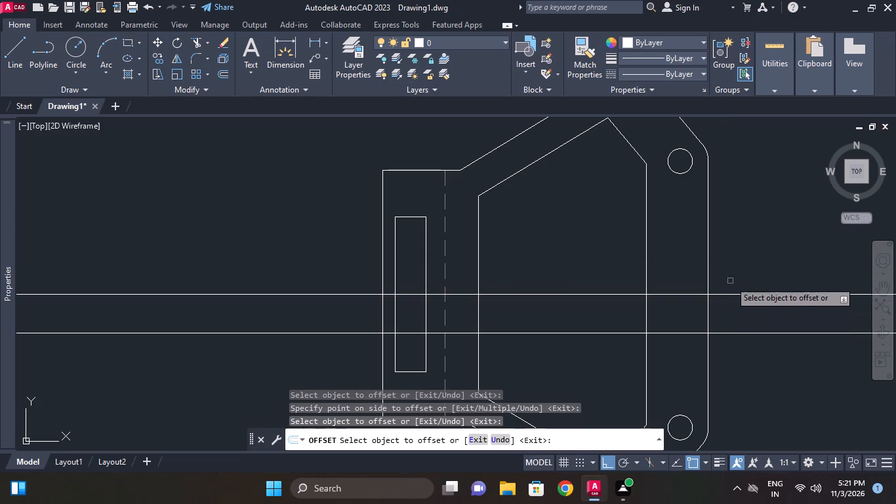
{"action": "left_click", "coordinate": [727, 294]}
{"action": "left_click", "coordinate": [727, 240]}
{"action": "key", "text": "Escape"}
Offset the figure's far-right vertical edge 10 mm inward.
{"action": "middle_click", "coordinate": [729, 256]}
{"action": "key", "text": "space"}
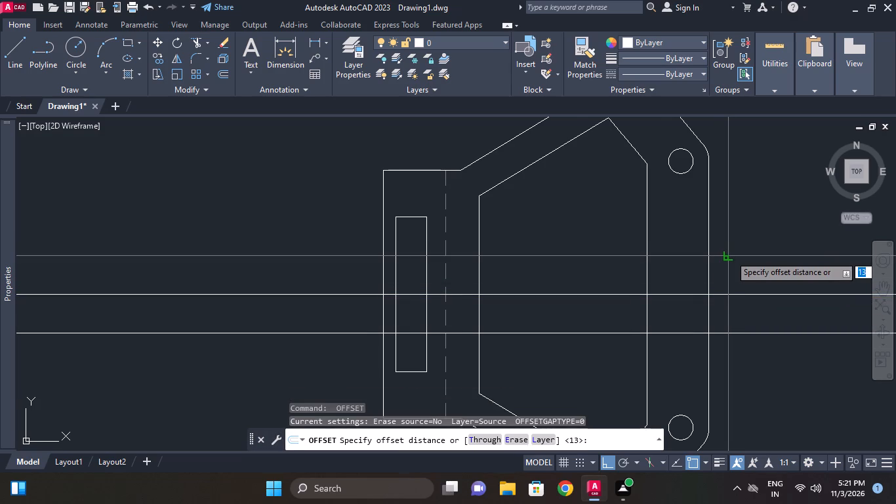
{"action": "type", "text": "10"}
{"action": "key", "text": "Return"}
{"action": "left_click", "coordinate": [712, 267]}
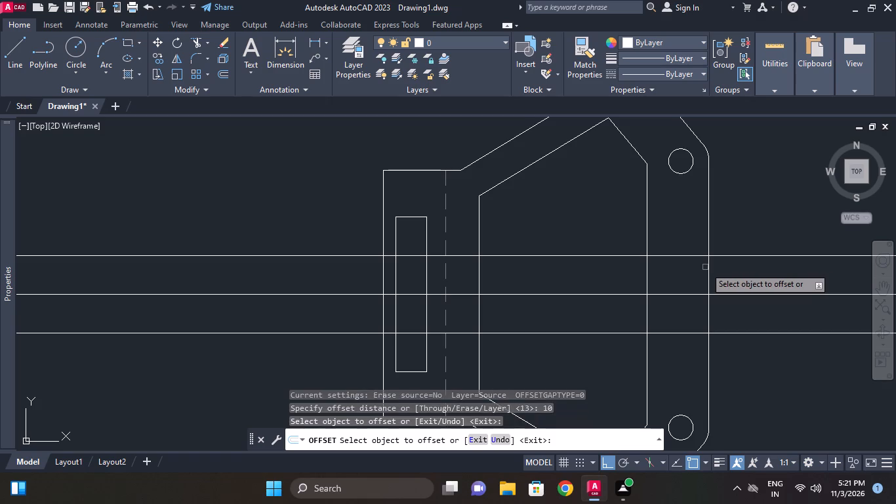
{"action": "left_click", "coordinate": [707, 267]}
{"action": "left_click", "coordinate": [694, 266]}
{"action": "key", "text": "Escape"}
Trim the offset line and construction lines around the small rectangle against the figure's far-right edge.
{"action": "middle_click", "coordinate": [691, 270]}
{"action": "key", "text": "t"}
{"action": "key", "text": "r"}
{"action": "key", "text": "space"}
{"action": "key", "text": "space"}
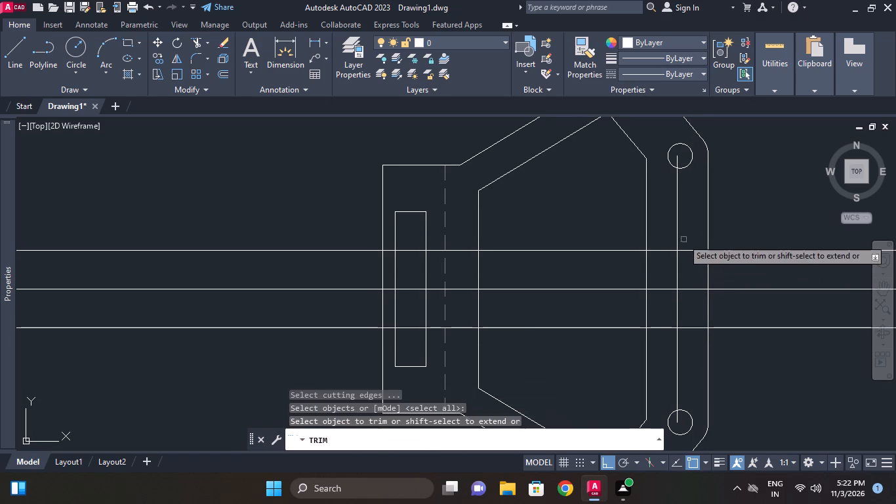
{"action": "left_click", "coordinate": [678, 234]}
{"action": "left_click", "coordinate": [662, 252]}
{"action": "left_click_drag", "start_coordinate": [662, 287], "coordinate": [663, 329]}
{"action": "left_click", "coordinate": [663, 331]}
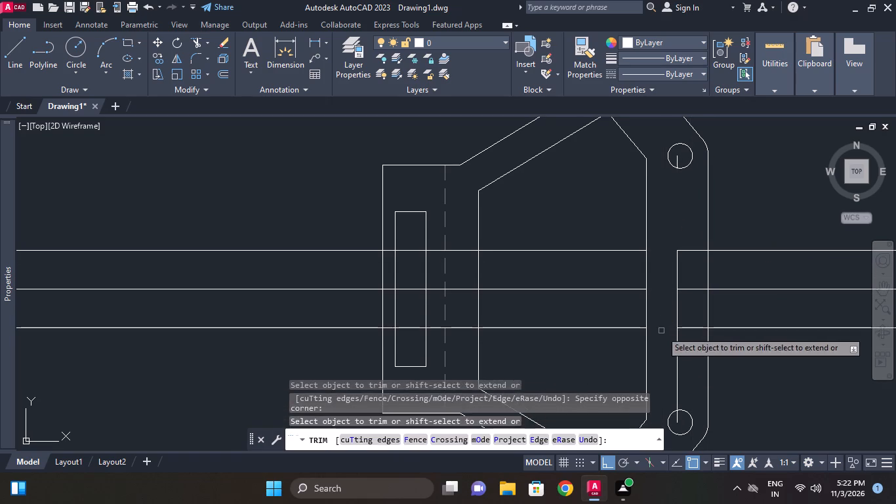
{"action": "left_click_drag", "start_coordinate": [747, 345], "coordinate": [747, 327]}
{"action": "left_click", "coordinate": [748, 222]}
{"action": "left_click", "coordinate": [676, 346]}
{"action": "key", "text": "Escape"}
Erase the leftover construction lines crossing the inner opening and slot, and the centre line inside the small edge rectangle.
{"action": "key", "text": "e"}
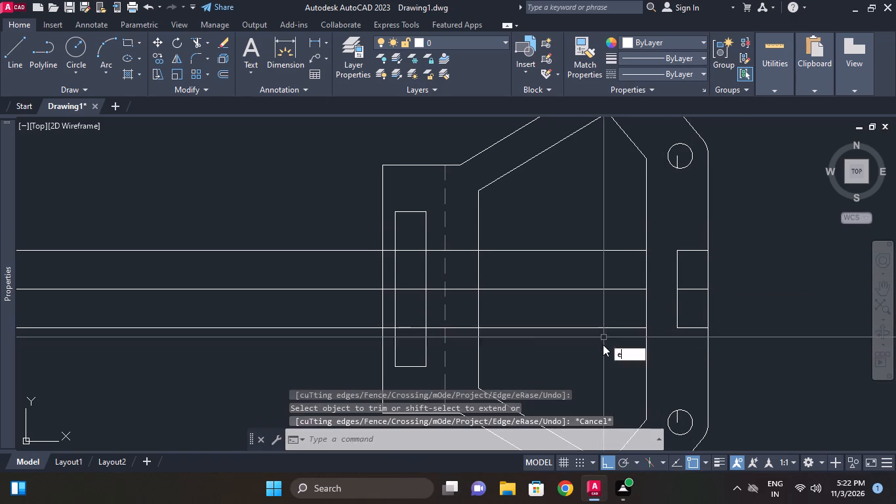
{"action": "key", "text": "space"}
{"action": "left_click_drag", "start_coordinate": [603, 345], "coordinate": [597, 322]}
{"action": "left_click", "coordinate": [556, 209]}
{"action": "right_click_drag", "start_coordinate": [556, 209], "coordinate": [556, 232]}
{"action": "left_click", "coordinate": [695, 291]}
{"action": "key", "text": "e"}
{"action": "key", "text": "space"}
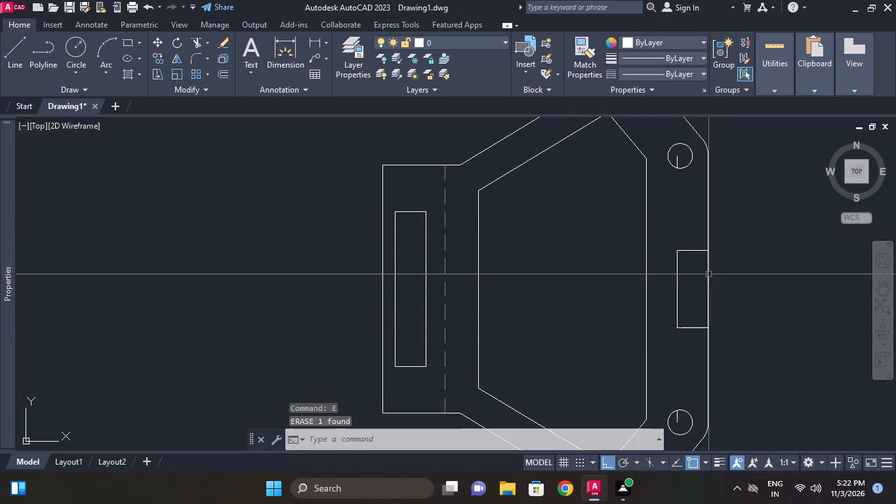
Match the three lines of the small rectangle at the far-right edge to the grey hidden vertical line's properties.
{"action": "left_click", "coordinate": [448, 260]}
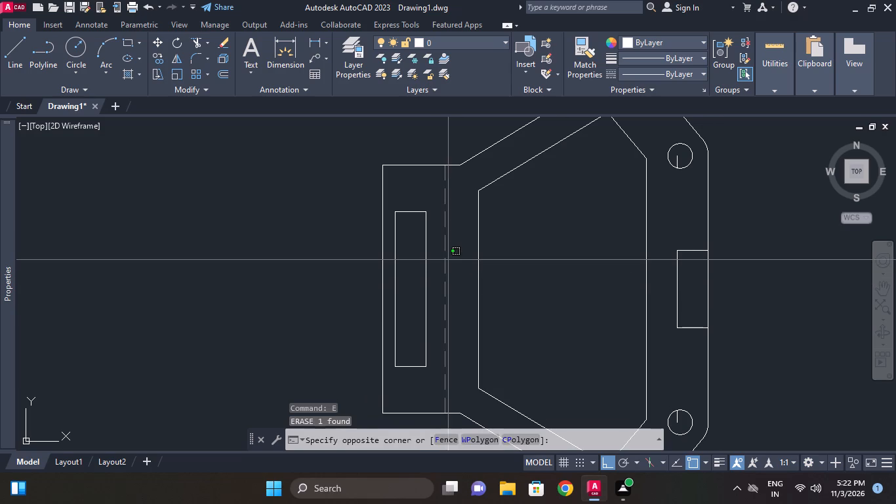
{"action": "left_click", "coordinate": [439, 244]}
{"action": "key", "text": "m"}
{"action": "key", "text": "a"}
{"action": "key", "text": "space"}
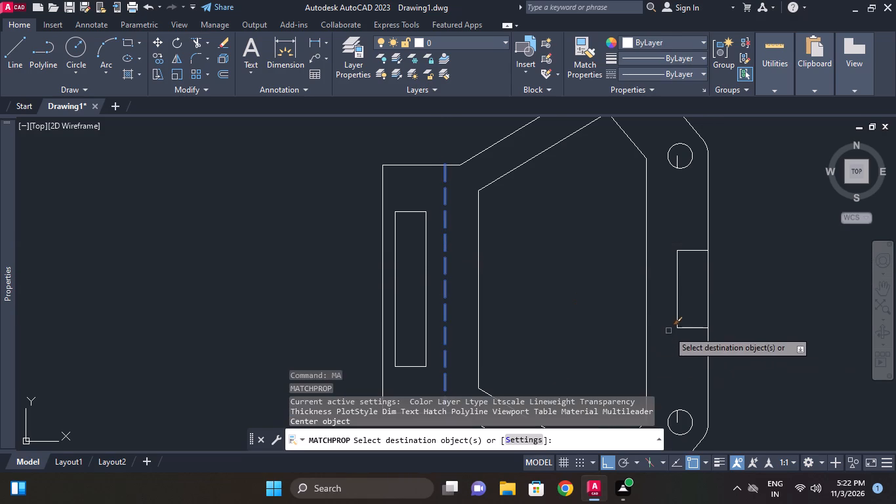
{"action": "left_click_drag", "start_coordinate": [682, 332], "coordinate": [681, 324]}
{"action": "left_click", "coordinate": [668, 287]}
{"action": "left_click", "coordinate": [689, 253]}
{"action": "key", "text": "Escape"}
{"action": "middle_click", "coordinate": [741, 247]}
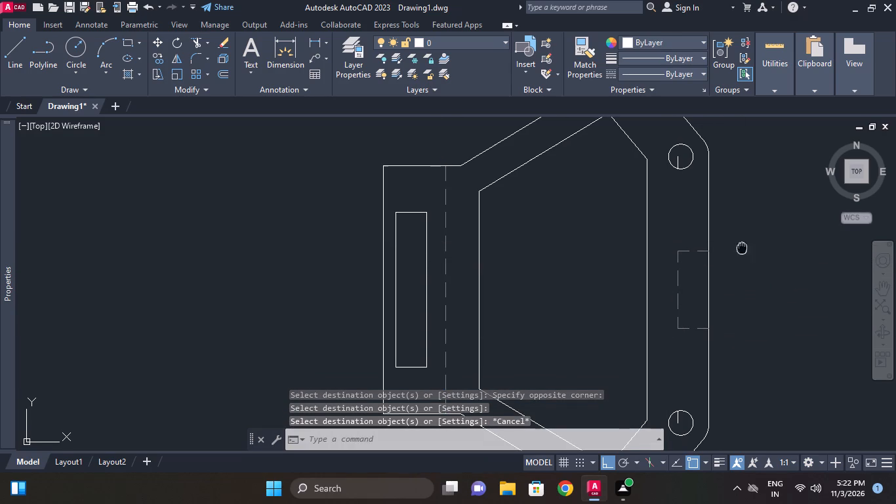
Draw a short horizontal line from the figure's outer left edge to the midpoint of the slot's left side.
{"action": "scroll", "coordinate": [739, 254], "scroll_direction": "down", "scroll_amount": 1}
{"action": "middle_click", "coordinate": [739, 254]}
{"action": "middle_click_drag", "start_coordinate": [649, 297], "coordinate": [716, 297]}
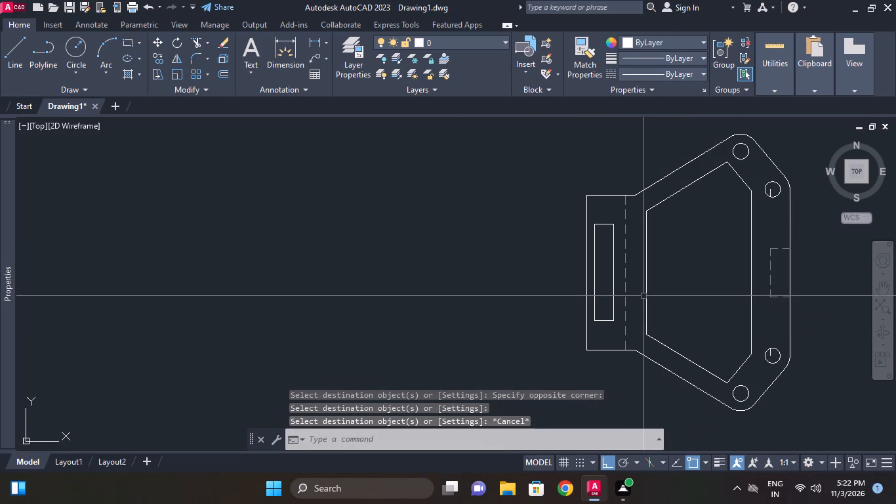
{"action": "scroll", "coordinate": [643, 296], "scroll_direction": "up", "scroll_amount": 1}
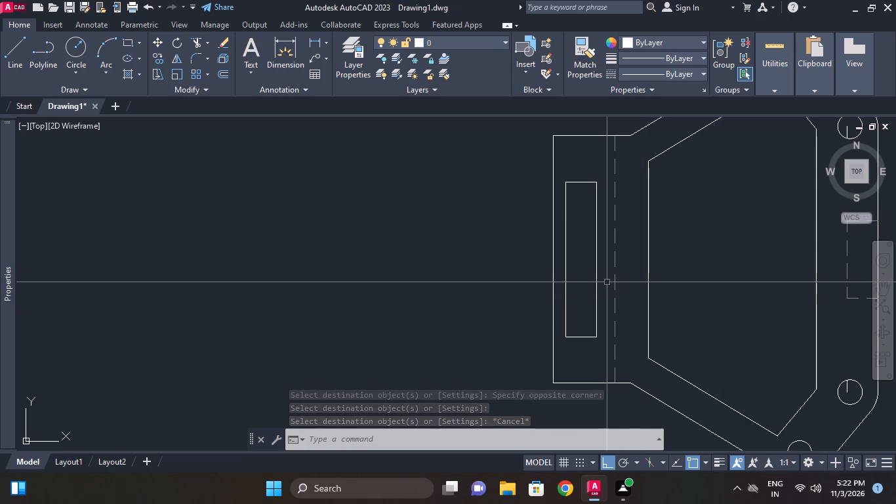
{"action": "key", "text": "l"}
{"action": "key", "text": "space"}
{"action": "left_click", "coordinate": [556, 261]}
{"action": "left_click", "coordinate": [566, 261]}
{"action": "key", "text": "Escape"}
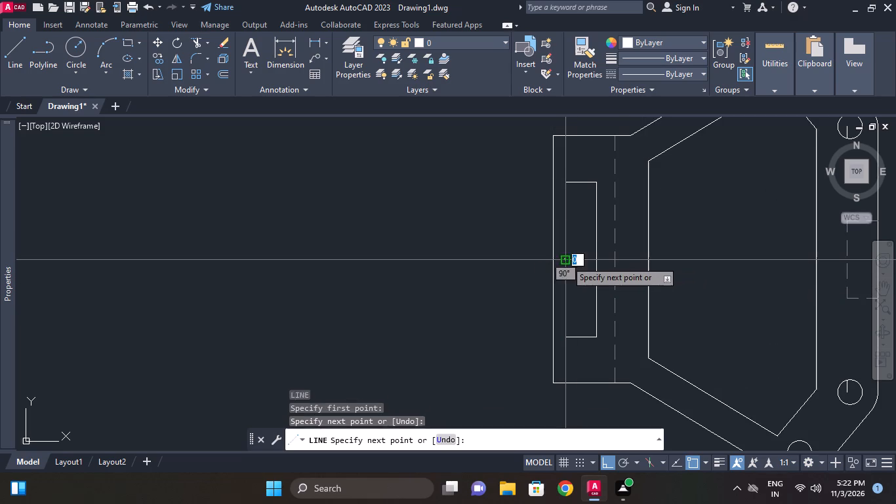
{"action": "middle_click", "coordinate": [566, 261]}
Offset the short horizontal line by 24/2 mm above and below.
{"action": "type", "text": "o"}
{"action": "key", "text": "space"}
{"action": "type", "text": "24/2"}
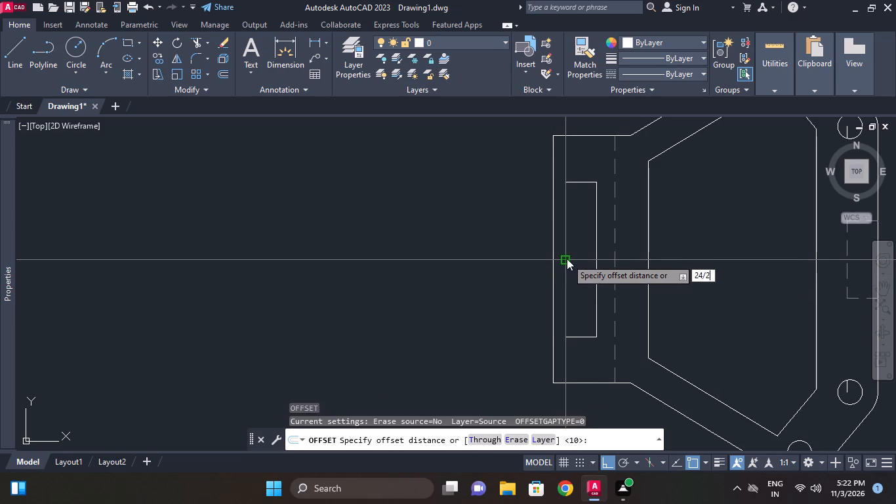
{"action": "key", "text": "Return"}
{"action": "scroll", "coordinate": [565, 262], "scroll_direction": "up", "scroll_amount": 1}
{"action": "left_click", "coordinate": [561, 257]}
{"action": "left_click", "coordinate": [556, 274]}
{"action": "left_click", "coordinate": [558, 257]}
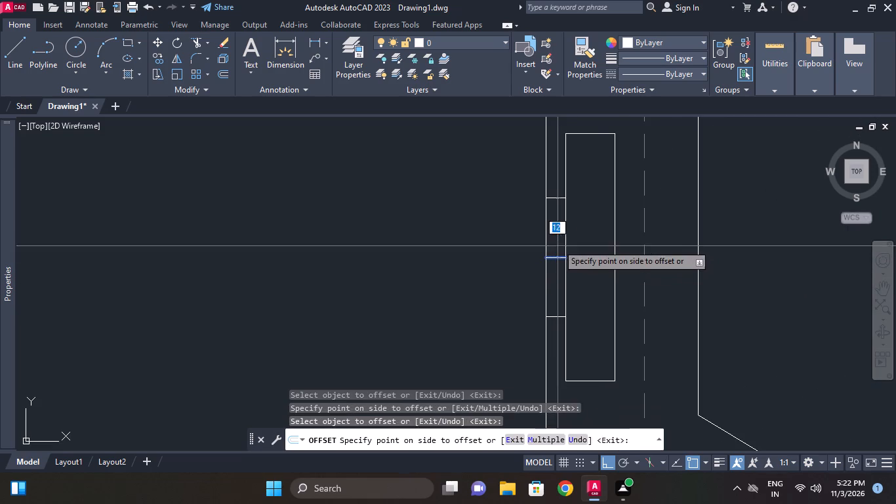
{"action": "left_click", "coordinate": [558, 239]}
{"action": "key", "text": "Escape"}
Erase the original short horizontal line midway between its two offset copies.
{"action": "middle_click", "coordinate": [563, 257]}
{"action": "left_click", "coordinate": [562, 257]}
{"action": "key", "text": "e"}
{"action": "key", "text": "space"}
{"action": "key", "text": "Escape"}
{"action": "middle_click", "coordinate": [561, 255]}
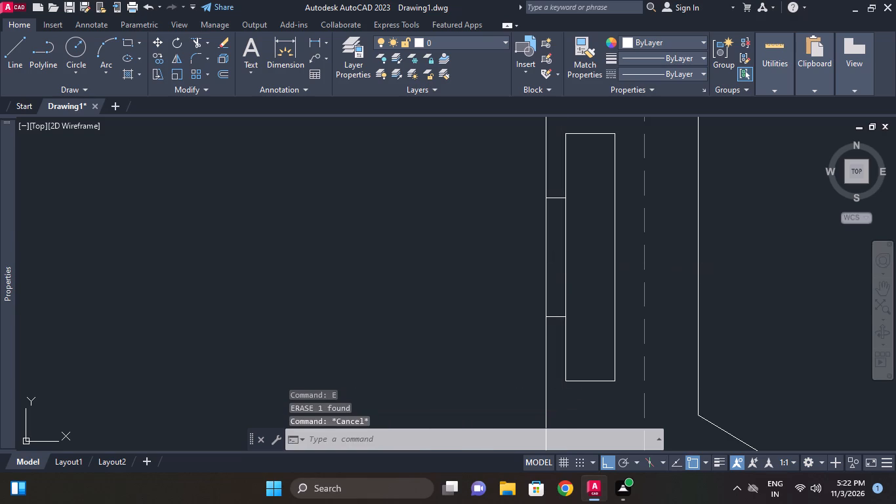
Offset the slot's left side 1 mm toward the figure's outer left edge.
{"action": "key", "text": "o"}
{"action": "key", "text": "space"}
{"action": "key", "text": "space"}
{"action": "left_click", "coordinate": [566, 251]}
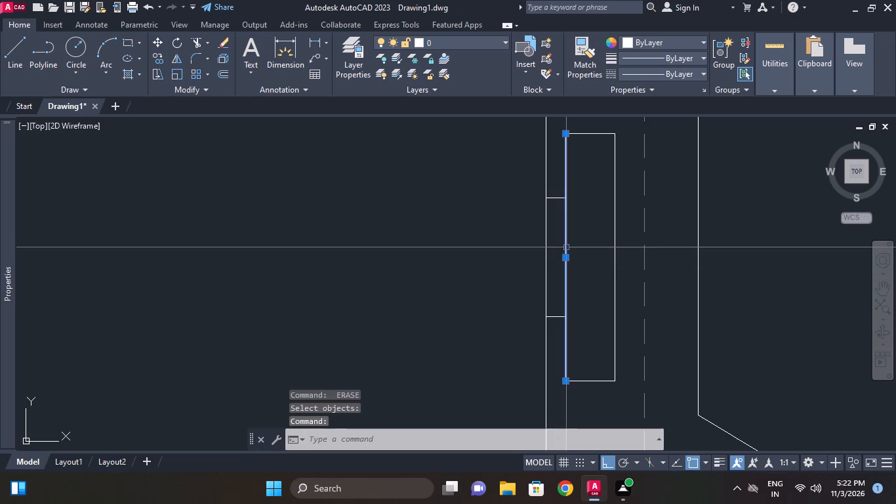
{"action": "key", "text": "Escape"}
{"action": "key", "text": "o"}
{"action": "key", "text": "space"}
{"action": "type", "text": "1"}
{"action": "key", "text": "space"}
{"action": "left_click", "coordinate": [564, 244]}
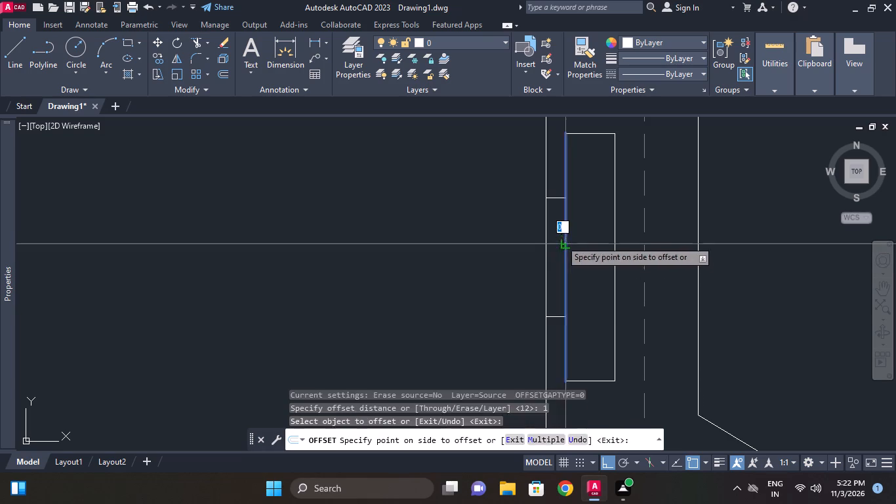
{"action": "left_click", "coordinate": [561, 240]}
{"action": "key", "text": "Escape"}
Trim the 1 mm offset line and the two short horizontals into a narrow rectangle against the outer left edge.
{"action": "middle_click_drag", "start_coordinate": [560, 203], "coordinate": [563, 243]}
{"action": "scroll", "coordinate": [563, 243], "scroll_direction": "up", "scroll_amount": 2}
{"action": "key", "text": "t"}
{"action": "key", "text": "r"}
{"action": "key", "text": "space"}
{"action": "key", "text": "space"}
{"action": "left_click", "coordinate": [563, 218]}
{"action": "middle_click_drag", "start_coordinate": [569, 233], "coordinate": [570, 219]}
{"action": "scroll", "coordinate": [569, 233], "scroll_direction": "down", "scroll_amount": 1}
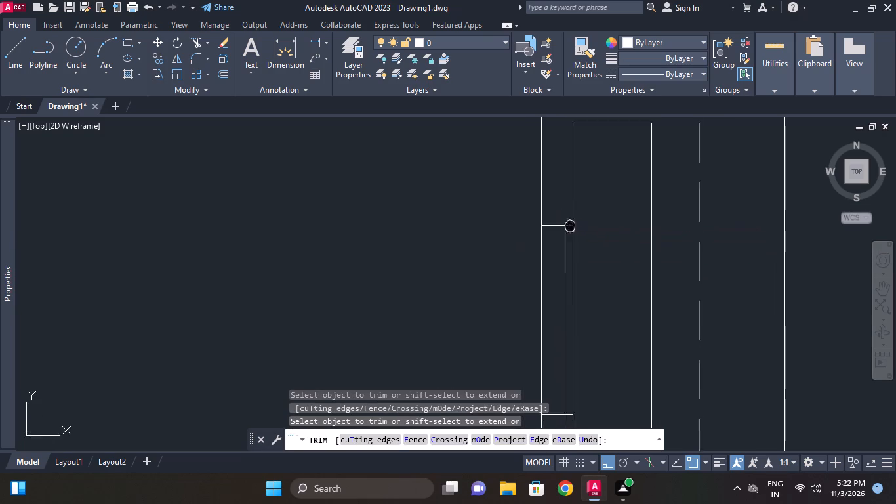
{"action": "middle_click_drag", "start_coordinate": [570, 219], "coordinate": [570, 197]}
{"action": "middle_click_drag", "start_coordinate": [580, 307], "coordinate": [580, 240]}
{"action": "middle_click_drag", "start_coordinate": [547, 379], "coordinate": [565, 259]}
{"action": "left_click", "coordinate": [582, 217]}
{"action": "scroll", "coordinate": [581, 198], "scroll_direction": "up", "scroll_amount": 2}
{"action": "middle_click_drag", "start_coordinate": [581, 198], "coordinate": [584, 253]}
{"action": "left_click", "coordinate": [596, 245]}
{"action": "left_click", "coordinate": [588, 276]}
{"action": "middle_click_drag", "start_coordinate": [623, 223], "coordinate": [645, 344]}
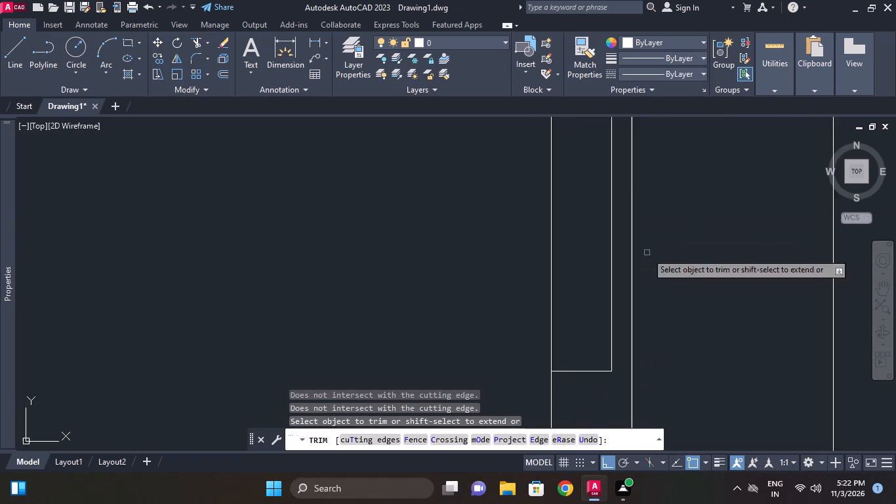
{"action": "middle_click_drag", "start_coordinate": [651, 215], "coordinate": [656, 325]}
{"action": "scroll", "coordinate": [655, 253], "scroll_direction": "down", "scroll_amount": 1}
{"action": "middle_click_drag", "start_coordinate": [657, 199], "coordinate": [670, 359]}
{"action": "scroll", "coordinate": [647, 280], "scroll_direction": "up", "scroll_amount": 2}
{"action": "left_click", "coordinate": [654, 272]}
{"action": "scroll", "coordinate": [643, 251], "scroll_direction": "down", "scroll_amount": 3}
{"action": "key", "text": "Escape"}
Match the narrow left rectangle's three lines to the grey hidden vertical line's properties.
{"action": "middle_click_drag", "start_coordinate": [649, 259], "coordinate": [611, 228]}
{"action": "type", "text": "ma"}
{"action": "key", "text": "space"}
{"action": "scroll", "coordinate": [669, 276], "scroll_direction": "down", "scroll_amount": 2}
{"action": "middle_click_drag", "start_coordinate": [666, 276], "coordinate": [550, 261]}
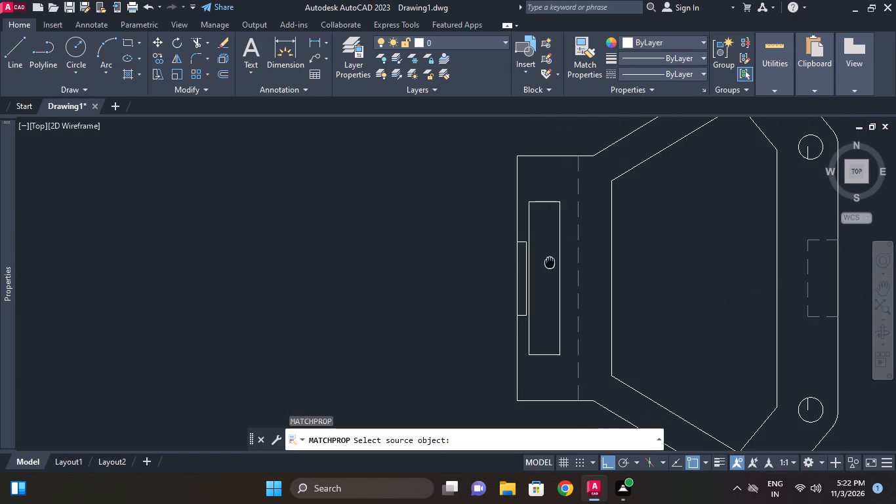
{"action": "left_click", "coordinate": [580, 211]}
{"action": "scroll", "coordinate": [548, 236], "scroll_direction": "up", "scroll_amount": 2}
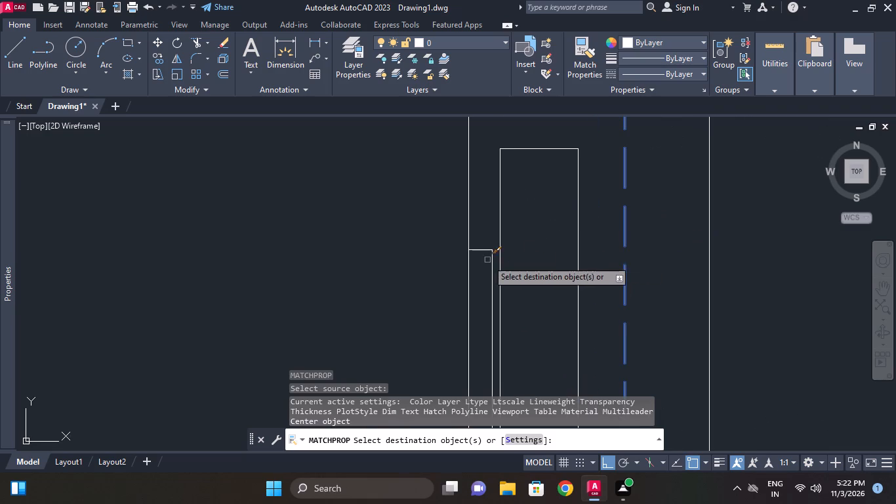
{"action": "left_click", "coordinate": [490, 251]}
{"action": "left_click", "coordinate": [489, 258]}
{"action": "scroll", "coordinate": [494, 252], "scroll_direction": "down", "scroll_amount": 2}
{"action": "middle_click", "coordinate": [495, 246]}
{"action": "scroll", "coordinate": [484, 323], "scroll_direction": "up", "scroll_amount": 2}
{"action": "left_click", "coordinate": [484, 323]}
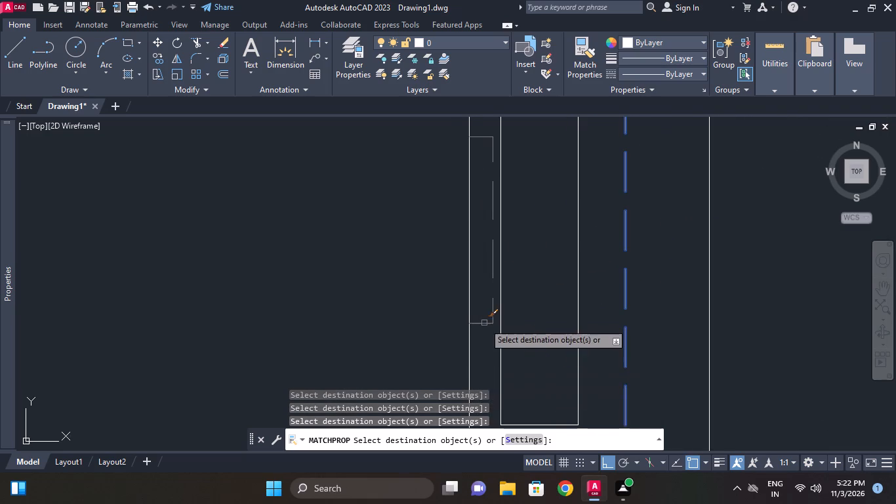
{"action": "key", "text": "Escape"}
Draw a horizontal line from the midpoint of the narrow rectangle's inner side across the slot to the hidden vertical line.
{"action": "middle_click_drag", "start_coordinate": [548, 295], "coordinate": [550, 310]}
{"action": "type", "text": "l"}
{"action": "key", "text": "space"}
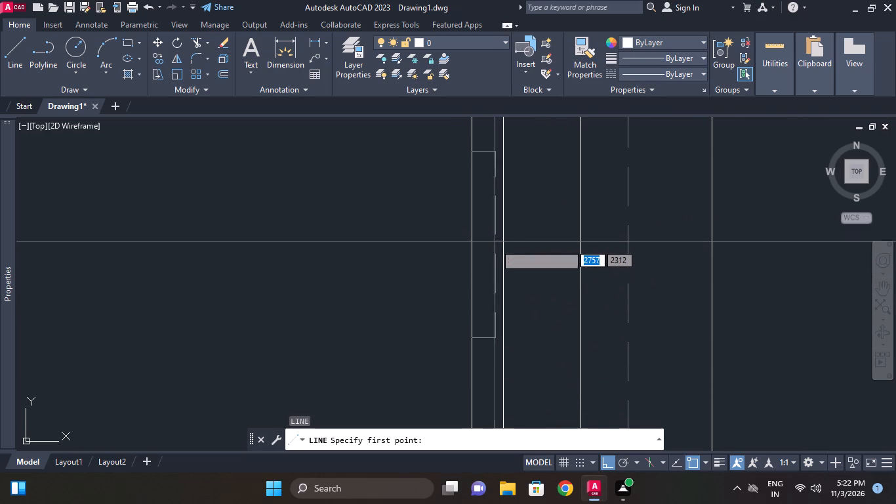
{"action": "left_click", "coordinate": [495, 251]}
{"action": "scroll", "coordinate": [604, 247], "scroll_direction": "down", "scroll_amount": 3}
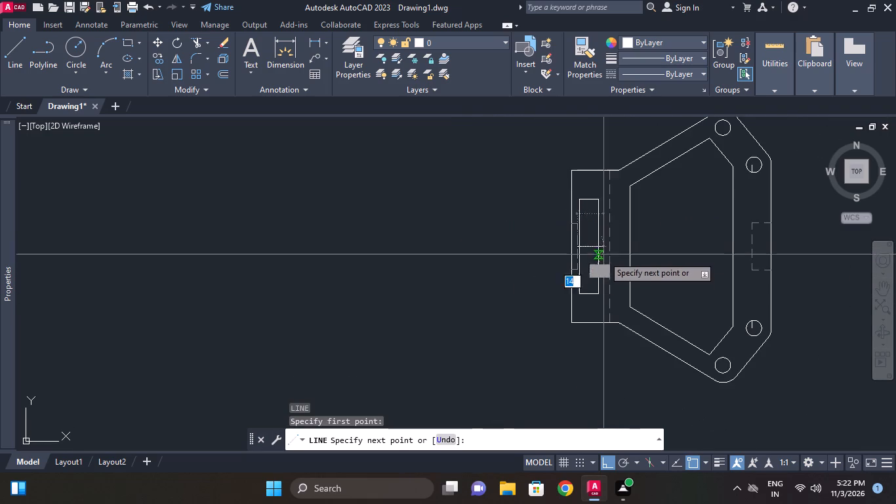
{"action": "scroll", "coordinate": [603, 258], "scroll_direction": "up", "scroll_amount": 2}
{"action": "left_click", "coordinate": [621, 227]}
{"action": "key", "text": "Escape"}
{"action": "middle_click_drag", "start_coordinate": [640, 235], "coordinate": [640, 254]}
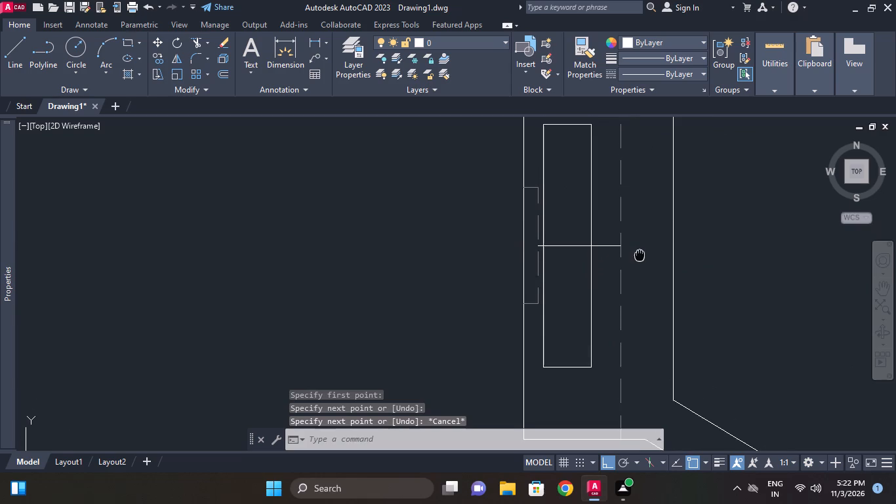
{"action": "middle_click_drag", "start_coordinate": [640, 254], "coordinate": [640, 261]}
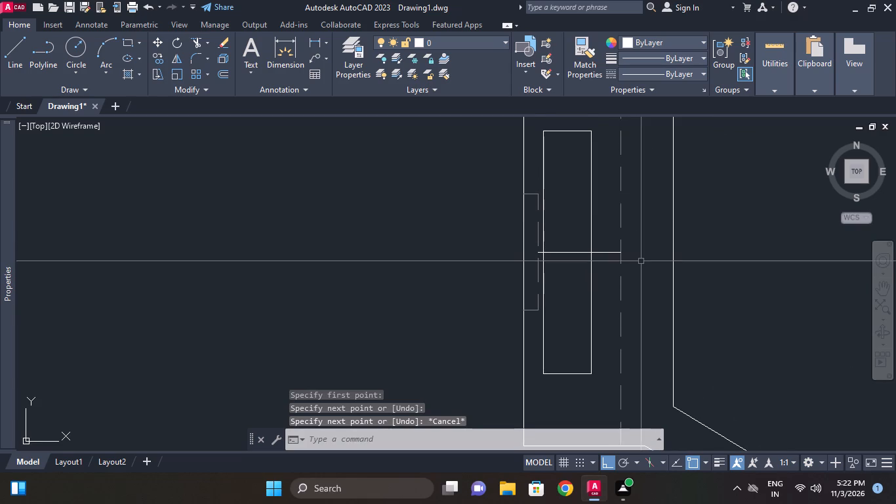
{"action": "key", "text": "Escape"}
Trim away the portion of the horizontal line that lies inside the rectangular slot.
{"action": "middle_click", "coordinate": [531, 269]}
{"action": "key", "text": "r"}
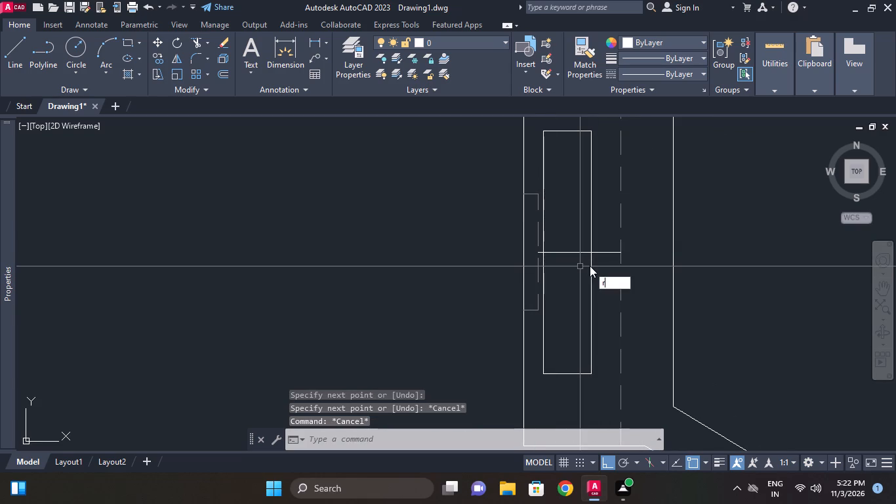
{"action": "key", "text": "Escape"}
{"action": "type", "text": "tr"}
{"action": "key", "text": "space"}
{"action": "key", "text": "space"}
{"action": "left_click", "coordinate": [579, 251]}
{"action": "scroll", "coordinate": [529, 249], "scroll_direction": "up", "scroll_amount": 1}
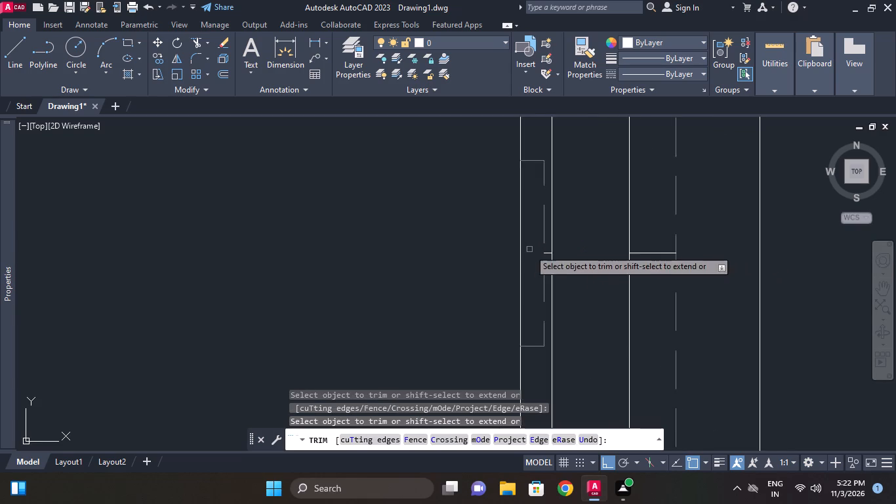
{"action": "scroll", "coordinate": [529, 249], "scroll_direction": "up", "scroll_amount": 1}
{"action": "key", "text": "Escape"}
Erase the short leftover horizontal piece between the narrow hidden rectangle and the slot's left side.
{"action": "left_click", "coordinate": [558, 255]}
{"action": "key", "text": "e"}
{"action": "key", "text": "space"}
{"action": "key", "text": "Escape"}
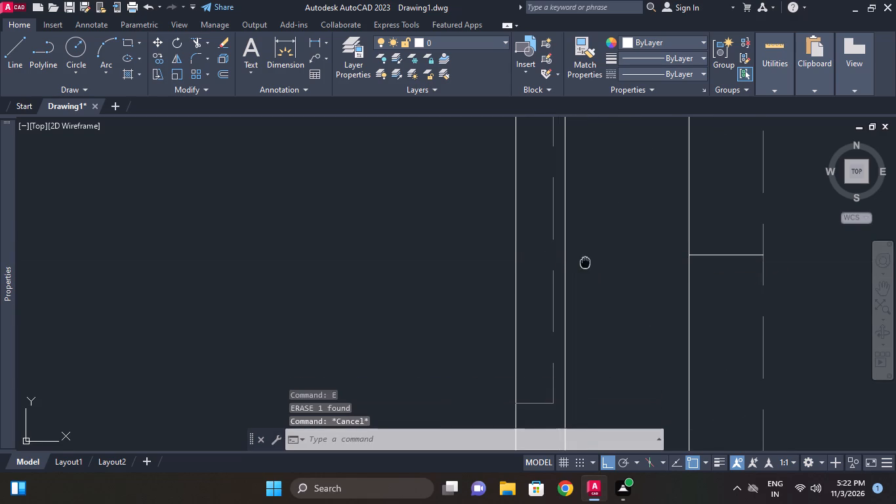
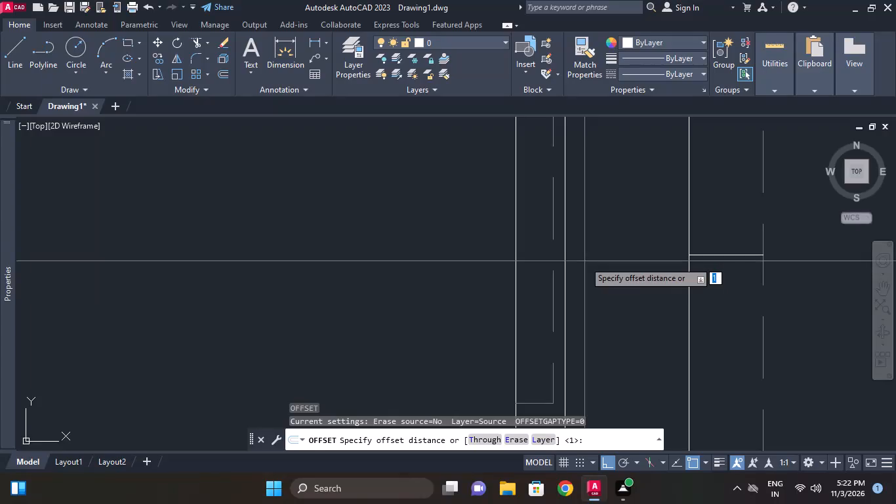
Offset the short horizontal line between the slot and the hidden vertical line by 5 mm above and below.
{"action": "key", "text": "5"}
{"action": "key", "text": "Return"}
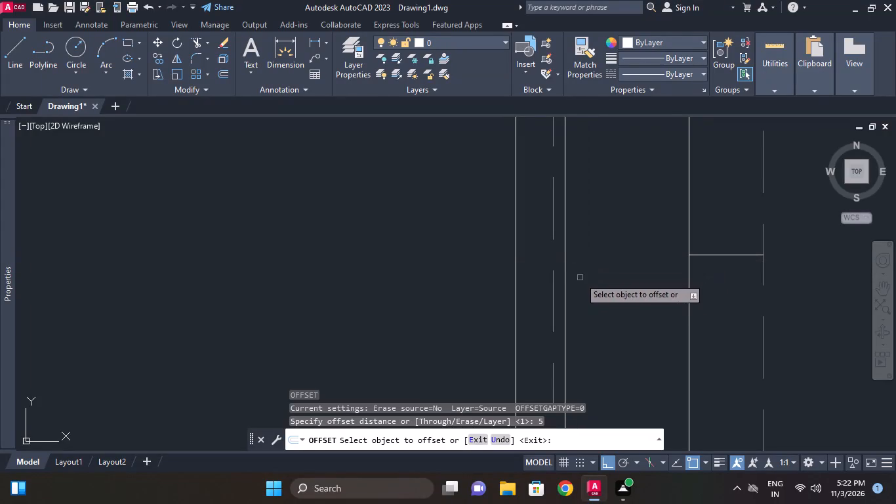
{"action": "scroll", "coordinate": [661, 249], "scroll_direction": "down", "scroll_amount": 1}
{"action": "middle_click_drag", "start_coordinate": [660, 249], "coordinate": [604, 260]}
{"action": "left_click", "coordinate": [646, 260]}
{"action": "left_click", "coordinate": [641, 264]}
{"action": "left_click", "coordinate": [639, 280]}
{"action": "left_click", "coordinate": [640, 262]}
{"action": "left_click", "coordinate": [640, 238]}
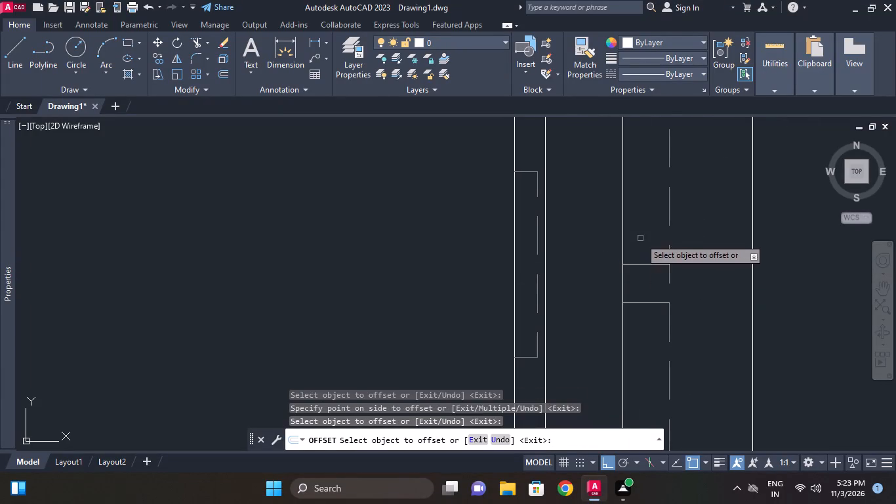
{"action": "left_click", "coordinate": [642, 262]}
{"action": "left_click", "coordinate": [645, 238]}
{"action": "left_click", "coordinate": [642, 266]}
{"action": "left_click", "coordinate": [641, 240]}
{"action": "key", "text": "Escape"}
Erase the original middle horizontal line between the two offset copies.
{"action": "left_click", "coordinate": [641, 266]}
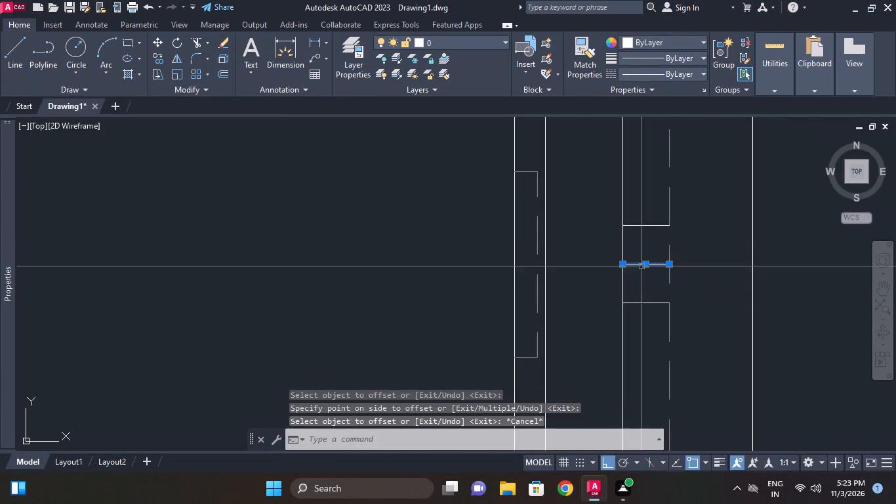
{"action": "key", "text": "e"}
{"action": "key", "text": "space"}
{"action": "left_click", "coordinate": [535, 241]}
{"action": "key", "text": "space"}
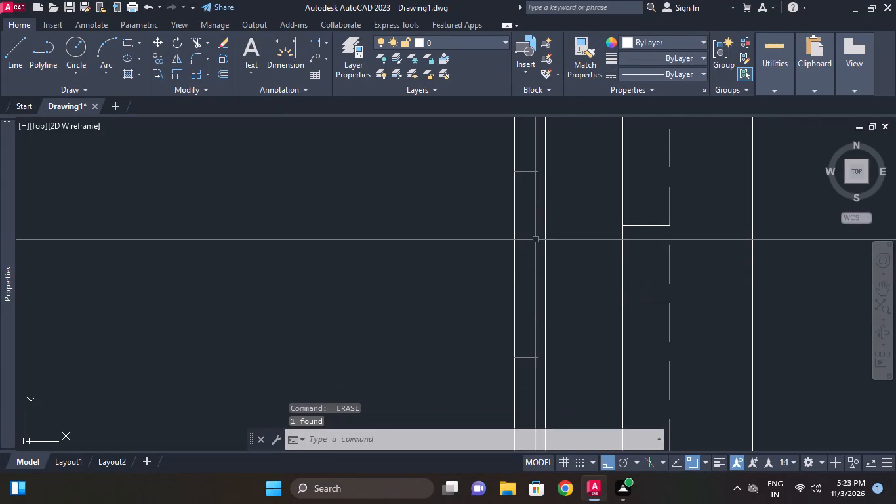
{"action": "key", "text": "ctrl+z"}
Match the two offset horizontal lines beside the slot to the narrow rectangle's grey hidden line properties.
{"action": "left_click", "coordinate": [538, 232]}
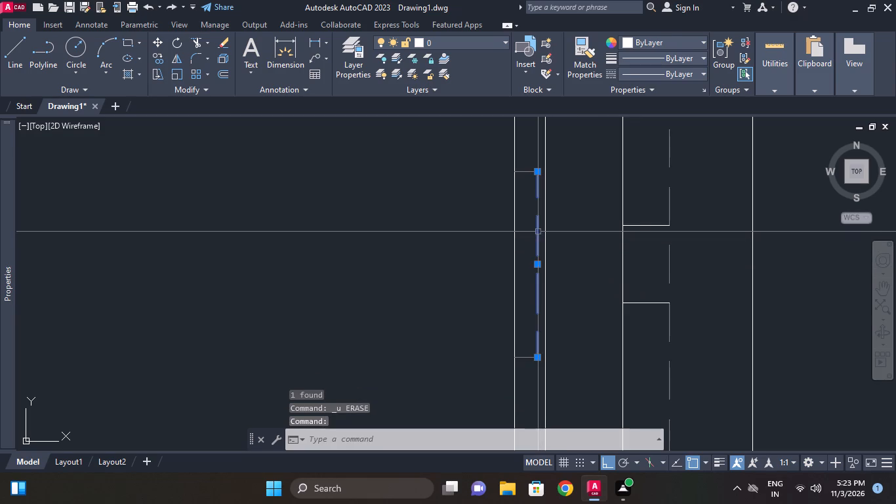
{"action": "key", "text": "m"}
{"action": "key", "text": "a"}
{"action": "key", "text": "space"}
{"action": "left_click", "coordinate": [655, 228]}
{"action": "left_click", "coordinate": [645, 303]}
{"action": "key", "text": "Escape"}
Erase the short vertical stub inside the hole near the figure's lower-right corner, keeping the circle.
{"action": "scroll", "coordinate": [702, 275], "scroll_direction": "down", "scroll_amount": 1}
{"action": "middle_click_drag", "start_coordinate": [702, 275], "coordinate": [703, 274]}
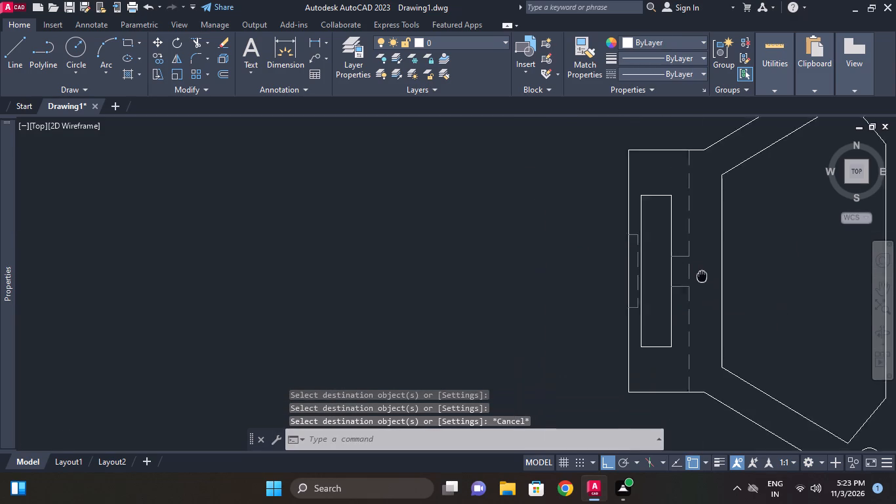
{"action": "scroll", "coordinate": [703, 274], "scroll_direction": "down", "scroll_amount": 2}
{"action": "middle_click_drag", "start_coordinate": [703, 274], "coordinate": [646, 258]}
{"action": "middle_click", "coordinate": [723, 299]}
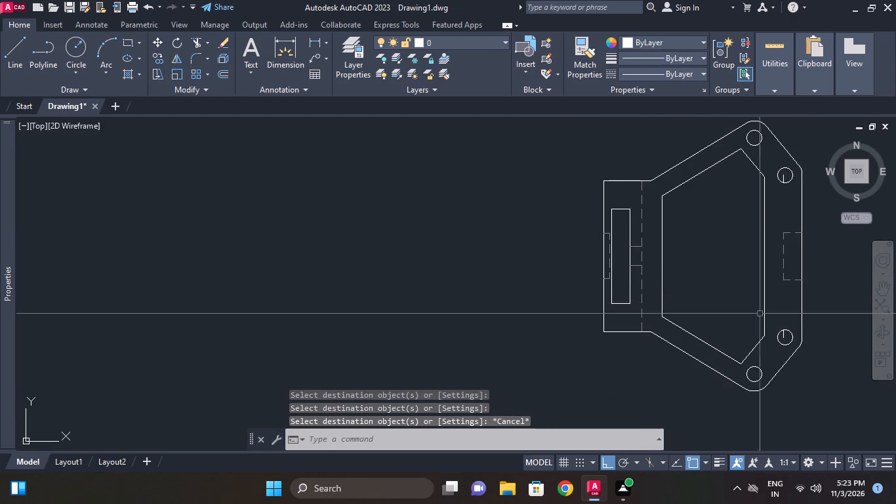
{"action": "scroll", "coordinate": [762, 315], "scroll_direction": "down", "scroll_amount": 1}
{"action": "middle_click_drag", "start_coordinate": [760, 314], "coordinate": [733, 306]}
{"action": "scroll", "coordinate": [752, 282], "scroll_direction": "up", "scroll_amount": 1}
{"action": "middle_click_drag", "start_coordinate": [762, 325], "coordinate": [763, 280]}
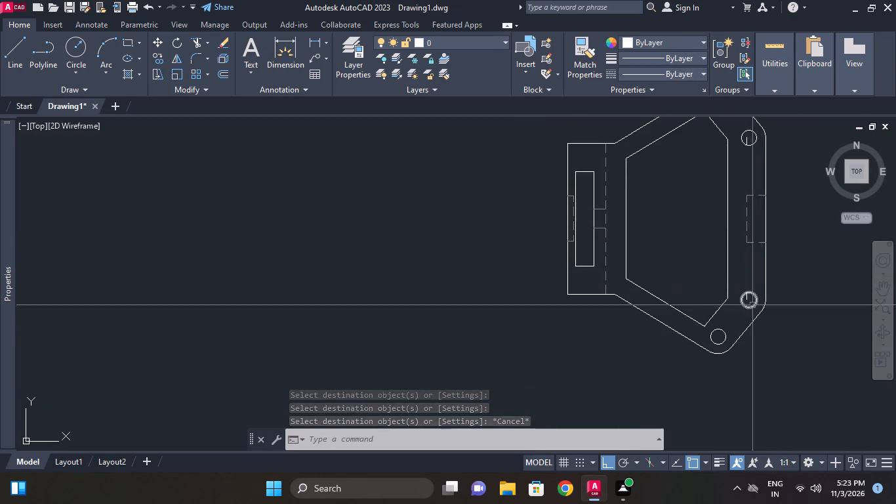
{"action": "scroll", "coordinate": [752, 305], "scroll_direction": "up", "scroll_amount": 1}
{"action": "key", "text": "e"}
{"action": "key", "text": "space"}
{"action": "left_click", "coordinate": [740, 289]}
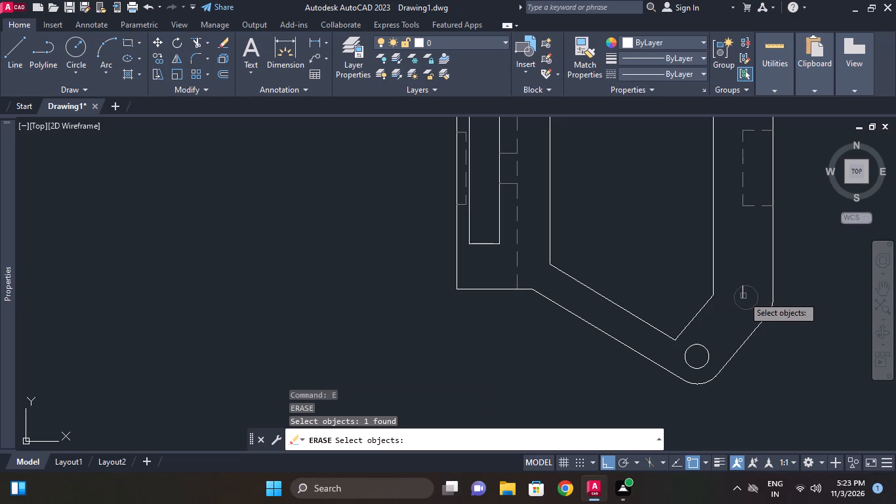
{"action": "key", "text": "ctrl+z"}
{"action": "left_click", "coordinate": [743, 296]}
{"action": "key", "text": "space"}
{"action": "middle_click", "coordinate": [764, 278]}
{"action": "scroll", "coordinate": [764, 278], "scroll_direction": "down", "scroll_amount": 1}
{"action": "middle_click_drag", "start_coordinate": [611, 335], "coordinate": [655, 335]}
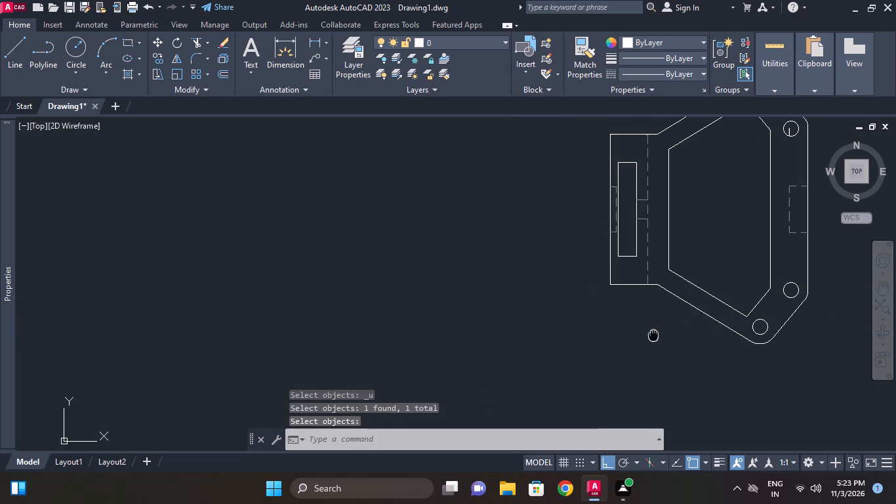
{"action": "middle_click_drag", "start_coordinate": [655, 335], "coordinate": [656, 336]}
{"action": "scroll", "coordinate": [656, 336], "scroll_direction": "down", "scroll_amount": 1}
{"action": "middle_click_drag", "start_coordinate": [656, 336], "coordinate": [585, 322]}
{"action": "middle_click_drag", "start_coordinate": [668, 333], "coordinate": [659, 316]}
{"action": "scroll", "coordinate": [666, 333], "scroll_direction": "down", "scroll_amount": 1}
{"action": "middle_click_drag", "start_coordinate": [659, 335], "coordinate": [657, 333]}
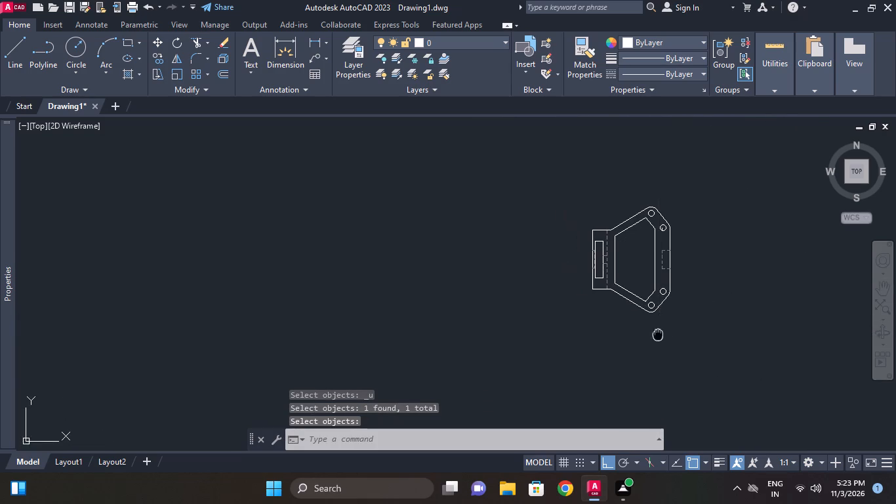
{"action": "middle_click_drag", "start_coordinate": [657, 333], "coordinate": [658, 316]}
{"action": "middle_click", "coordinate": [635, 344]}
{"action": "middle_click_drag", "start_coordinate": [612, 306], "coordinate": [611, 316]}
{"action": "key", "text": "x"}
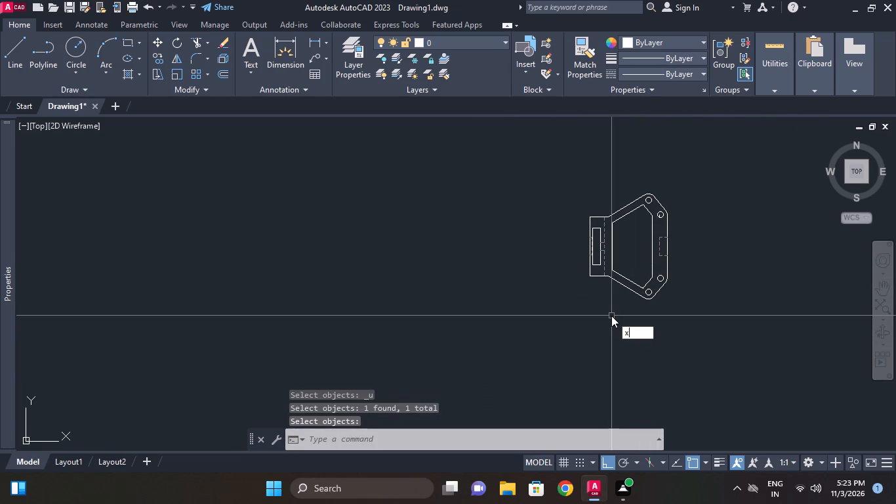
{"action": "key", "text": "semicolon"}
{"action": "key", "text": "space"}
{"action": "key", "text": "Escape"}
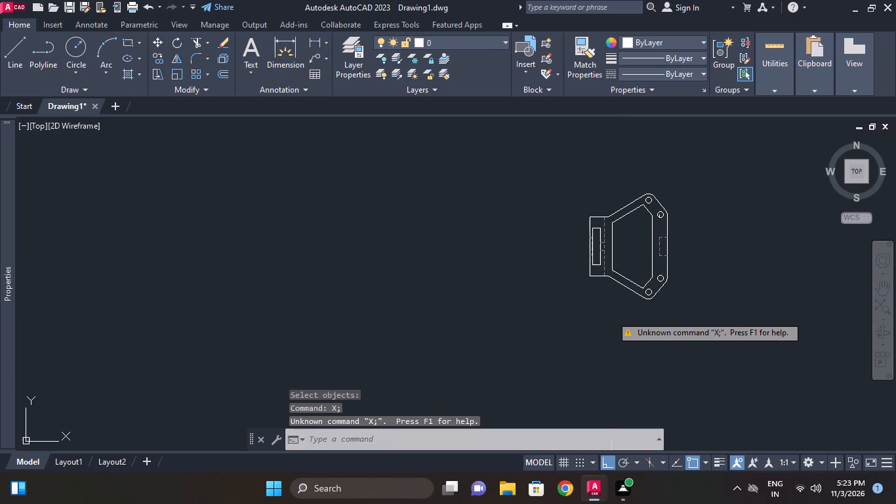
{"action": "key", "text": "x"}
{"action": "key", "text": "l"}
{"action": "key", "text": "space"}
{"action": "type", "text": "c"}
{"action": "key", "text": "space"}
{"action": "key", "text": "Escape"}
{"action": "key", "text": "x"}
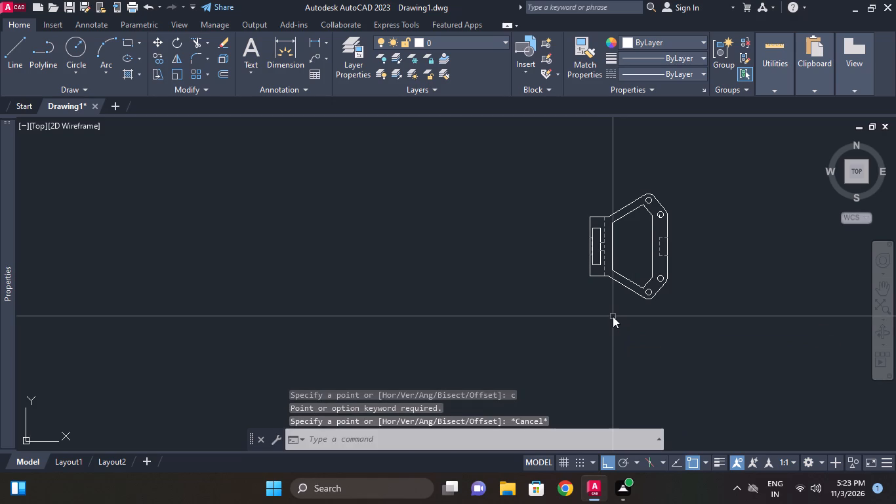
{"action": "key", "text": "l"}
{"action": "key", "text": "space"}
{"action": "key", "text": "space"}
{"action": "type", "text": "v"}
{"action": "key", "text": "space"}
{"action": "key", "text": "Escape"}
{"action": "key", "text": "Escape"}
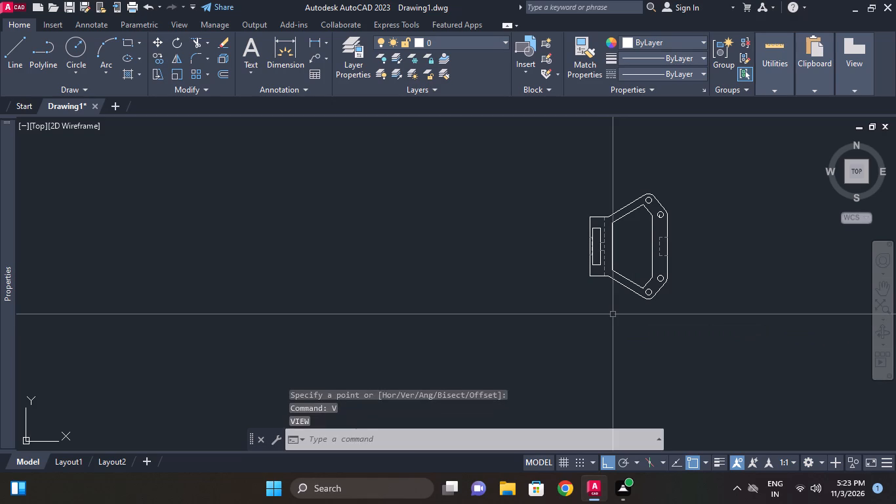
Draw vertical construction lines through the figure's outer left edge and outer right edge.
{"action": "type", "text": "xl"}
{"action": "key", "text": "space"}
{"action": "key", "text": "v"}
{"action": "key", "text": "space"}
{"action": "scroll", "coordinate": [590, 283], "scroll_direction": "up", "scroll_amount": 1}
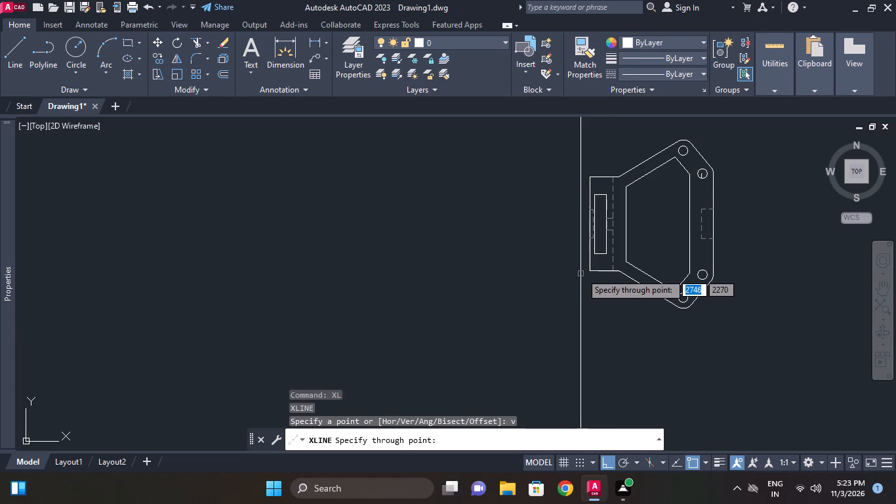
{"action": "left_click", "coordinate": [586, 269]}
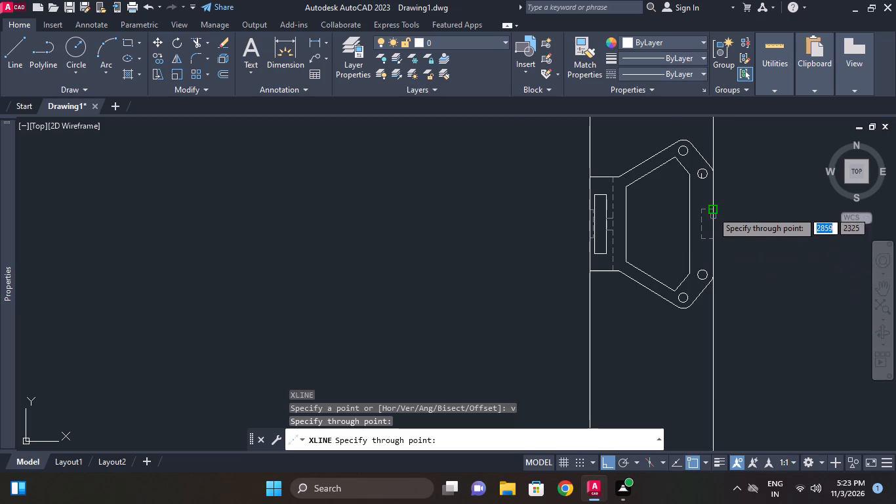
{"action": "scroll", "coordinate": [716, 201], "scroll_direction": "up", "scroll_amount": 1}
{"action": "left_click", "coordinate": [716, 201]}
{"action": "key", "text": "Escape"}
Erase the short vertical stub inside the hole near the figure's upper-right corner.
{"action": "middle_click_drag", "start_coordinate": [771, 228], "coordinate": [741, 255]}
{"action": "scroll", "coordinate": [665, 202], "scroll_direction": "up", "scroll_amount": 2}
{"action": "key", "text": "e"}
{"action": "key", "text": "space"}
{"action": "middle_click_drag", "start_coordinate": [666, 183], "coordinate": [666, 236]}
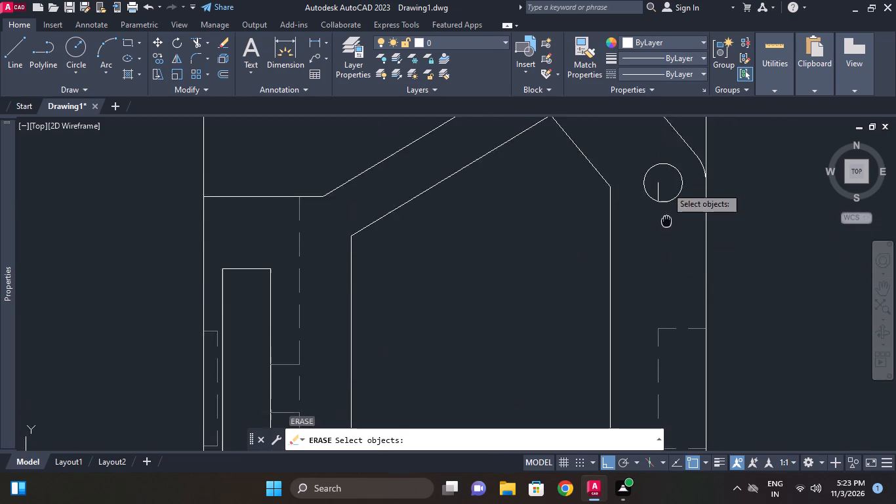
{"action": "middle_click_drag", "start_coordinate": [666, 236], "coordinate": [666, 245]}
{"action": "scroll", "coordinate": [662, 213], "scroll_direction": "up", "scroll_amount": 1}
{"action": "left_click_drag", "start_coordinate": [657, 211], "coordinate": [655, 220]}
{"action": "right_click", "coordinate": [653, 232]}
{"action": "left_click", "coordinate": [641, 231]}
{"action": "right_click", "coordinate": [651, 222]}
{"action": "middle_click", "coordinate": [682, 223]}
{"action": "scroll", "coordinate": [682, 223], "scroll_direction": "down", "scroll_amount": 2}
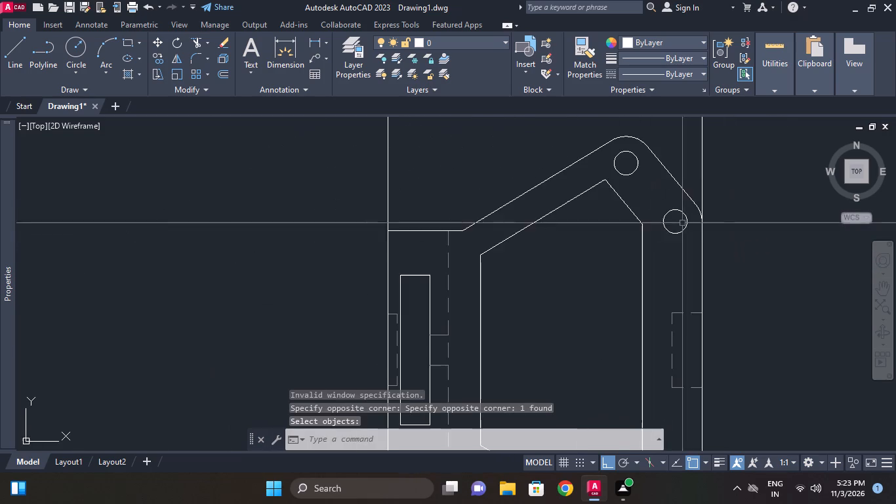
{"action": "key", "text": "Escape"}
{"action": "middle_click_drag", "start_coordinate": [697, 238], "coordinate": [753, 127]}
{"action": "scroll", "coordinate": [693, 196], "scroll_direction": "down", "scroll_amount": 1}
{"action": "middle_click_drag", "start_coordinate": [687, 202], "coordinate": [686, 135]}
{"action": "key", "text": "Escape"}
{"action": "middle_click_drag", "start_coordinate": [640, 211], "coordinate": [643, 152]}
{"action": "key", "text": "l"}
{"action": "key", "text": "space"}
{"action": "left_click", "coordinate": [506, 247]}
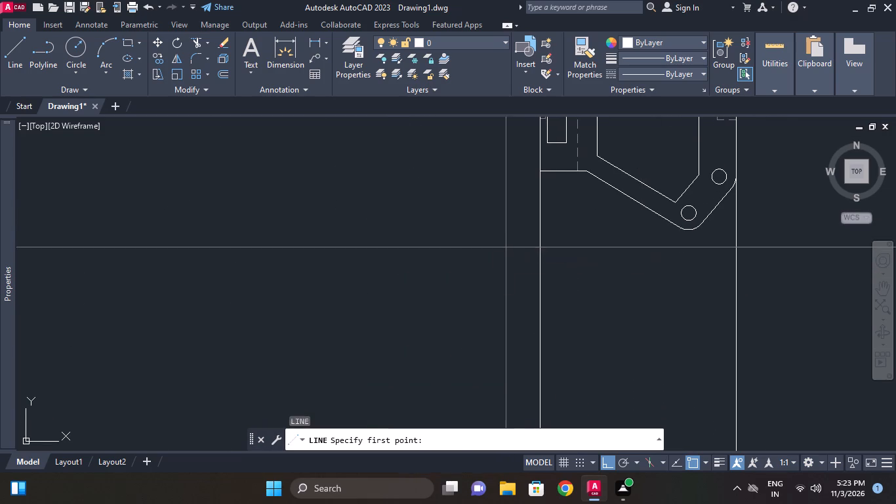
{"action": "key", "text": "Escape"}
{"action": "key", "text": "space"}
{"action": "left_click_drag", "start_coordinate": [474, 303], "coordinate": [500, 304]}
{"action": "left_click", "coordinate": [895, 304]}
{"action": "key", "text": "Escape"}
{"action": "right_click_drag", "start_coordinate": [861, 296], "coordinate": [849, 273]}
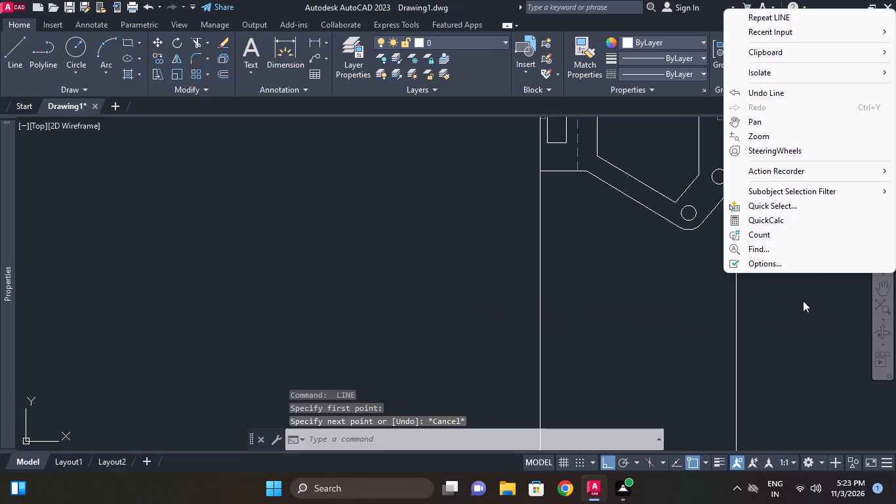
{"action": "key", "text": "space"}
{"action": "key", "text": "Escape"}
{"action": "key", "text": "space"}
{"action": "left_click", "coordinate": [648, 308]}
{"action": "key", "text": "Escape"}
Draw a long horizontal line below the figure, crossing both vertical construction lines.
{"action": "key", "text": "space"}
{"action": "left_click_drag", "start_coordinate": [760, 310], "coordinate": [754, 309]}
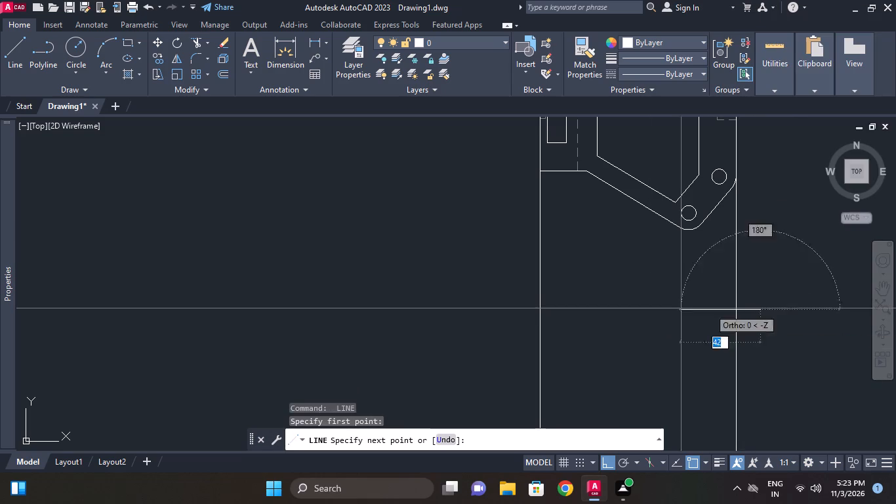
{"action": "left_click", "coordinate": [249, 280]}
{"action": "right_click", "coordinate": [310, 280]}
{"action": "key", "text": "Escape"}
Draw a short vertical line across the long horizontal line, to the left of the left construction line.
{"action": "middle_click_drag", "start_coordinate": [440, 315], "coordinate": [450, 291]}
{"action": "key", "text": "Escape"}
{"action": "middle_click_drag", "start_coordinate": [436, 316], "coordinate": [439, 298]}
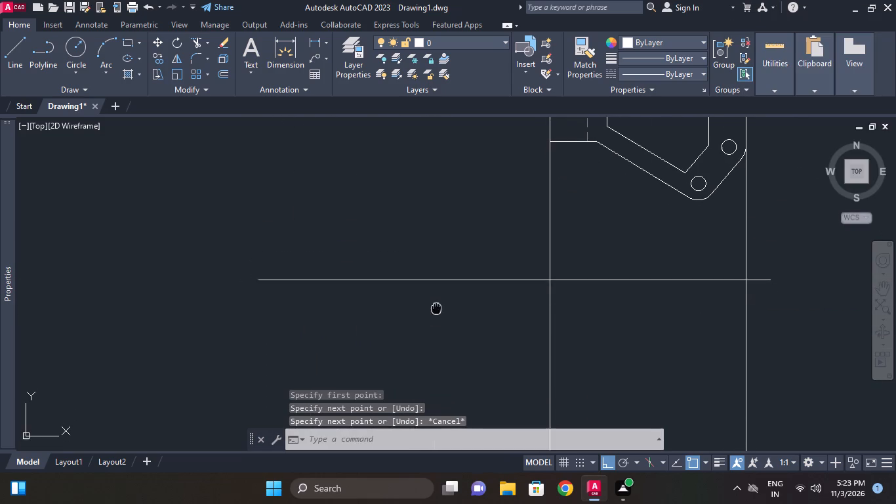
{"action": "middle_click_drag", "start_coordinate": [439, 298], "coordinate": [441, 292]}
{"action": "key", "text": "l"}
{"action": "key", "text": "space"}
{"action": "left_click_drag", "start_coordinate": [424, 320], "coordinate": [424, 307]}
{"action": "left_click", "coordinate": [438, 222]}
{"action": "key", "text": "Escape"}
Move the short vertical line horizontally until it sits just left of the left construction line.
{"action": "left_click_drag", "start_coordinate": [469, 299], "coordinate": [459, 294]}
{"action": "left_click", "coordinate": [381, 271]}
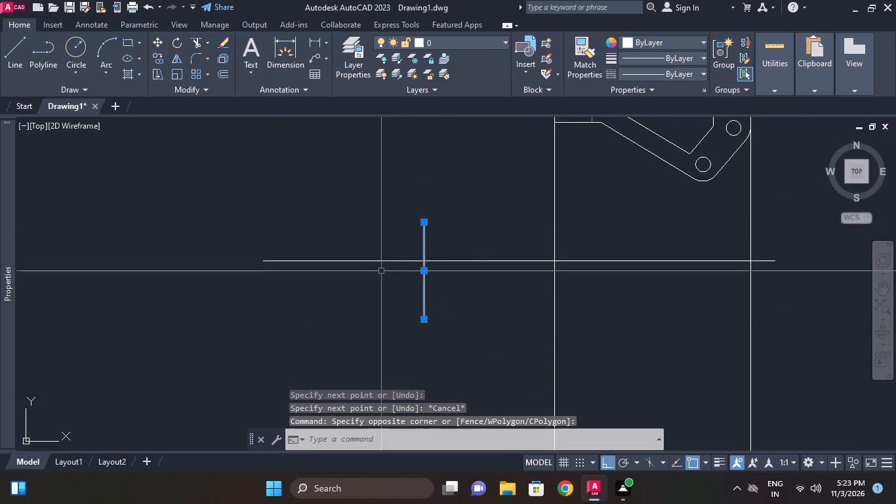
{"action": "middle_click_drag", "start_coordinate": [388, 268], "coordinate": [385, 249]}
{"action": "key", "text": "m"}
{"action": "key", "text": "space"}
{"action": "left_click", "coordinate": [369, 285]}
{"action": "left_click", "coordinate": [466, 297]}
{"action": "key", "text": "Escape"}
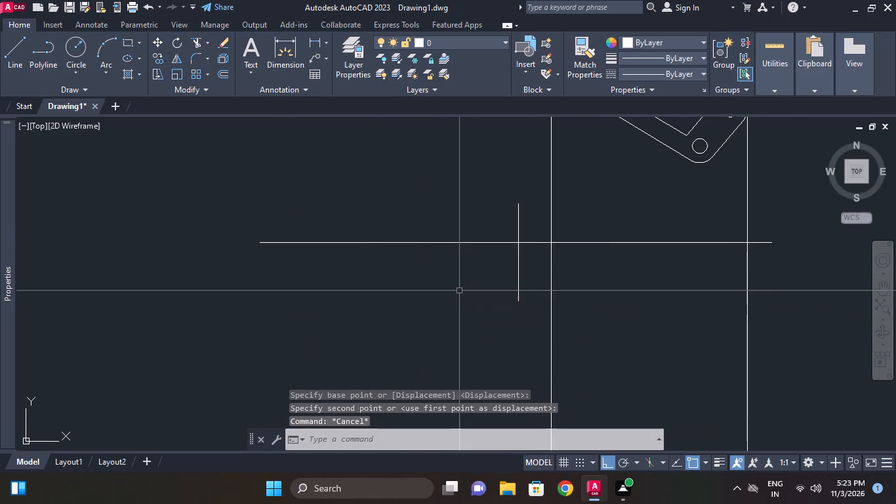
Trim the part of the horizontal line that extends left beyond the short vertical line.
{"action": "key", "text": "t"}
{"action": "key", "text": "space"}
{"action": "key", "text": "Escape"}
{"action": "type", "text": "tr"}
{"action": "key", "text": "space"}
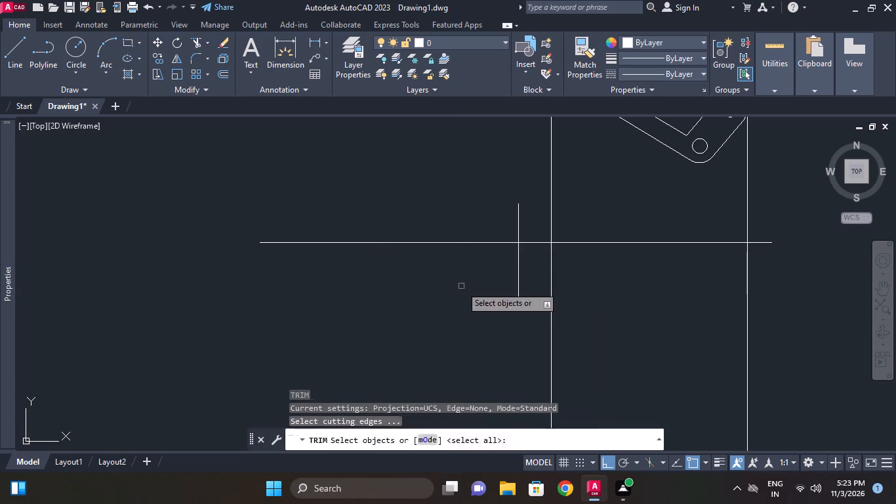
{"action": "key", "text": "space"}
{"action": "left_click_drag", "start_coordinate": [465, 276], "coordinate": [456, 255]}
{"action": "left_click", "coordinate": [425, 207]}
{"action": "key", "text": "Escape"}
{"action": "middle_click_drag", "start_coordinate": [449, 259], "coordinate": [455, 244]}
{"action": "key", "text": "Escape"}
Erase the short vertical line used as the trimming edge.
{"action": "key", "text": "e"}
{"action": "key", "text": "space"}
{"action": "left_click", "coordinate": [521, 258]}
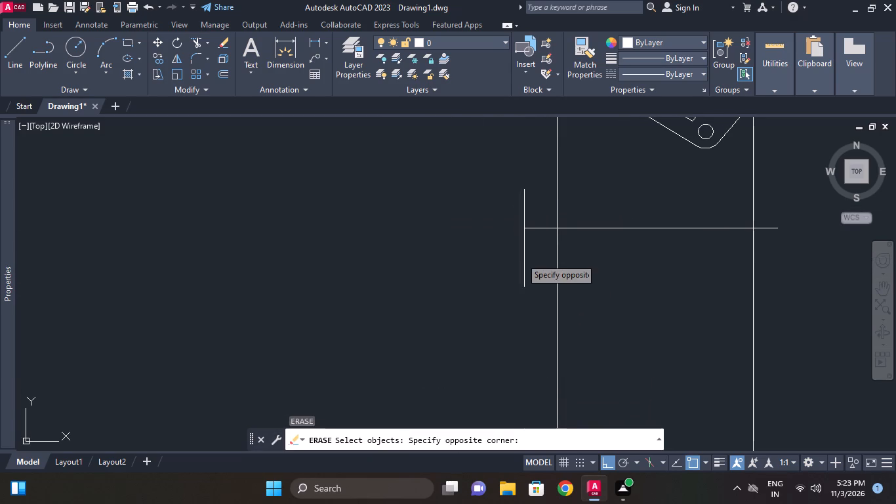
{"action": "left_click", "coordinate": [514, 247]}
{"action": "left_click", "coordinate": [527, 247]}
{"action": "left_click", "coordinate": [497, 247]}
{"action": "right_click", "coordinate": [497, 247]}
{"action": "left_click", "coordinate": [494, 246]}
{"action": "right_click", "coordinate": [488, 243]}
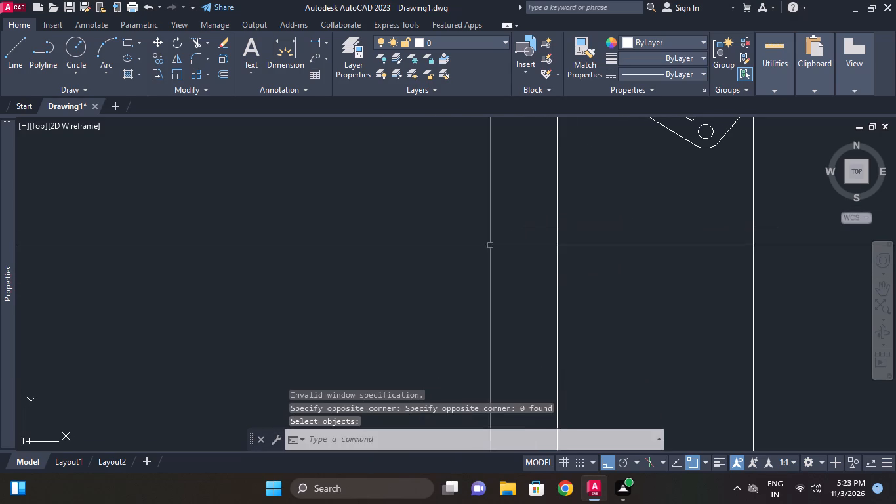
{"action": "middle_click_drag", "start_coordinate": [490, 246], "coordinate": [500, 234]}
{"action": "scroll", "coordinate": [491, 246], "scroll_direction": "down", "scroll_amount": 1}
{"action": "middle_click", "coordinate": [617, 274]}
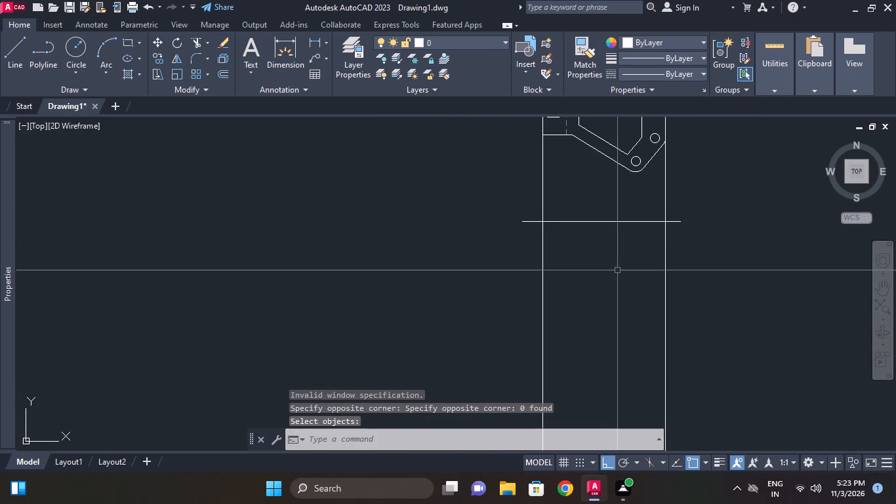
Offset the horizontal line beneath the bracket 40 mm downward.
{"action": "type", "text": "o 4"}
{"action": "type", "text": "0"}
{"action": "key", "text": "space"}
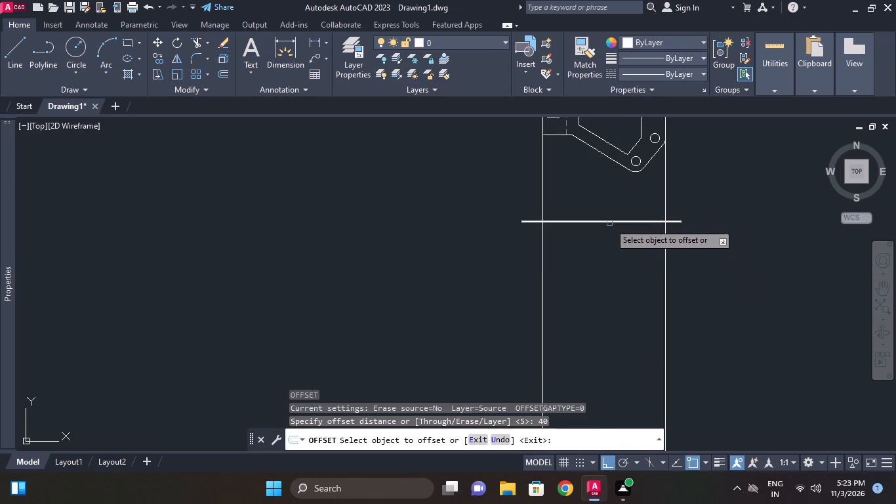
{"action": "left_click", "coordinate": [609, 223]}
{"action": "left_click", "coordinate": [609, 250]}
{"action": "key", "text": "Escape"}
{"action": "middle_click", "coordinate": [537, 234]}
{"action": "key", "text": "space"}
{"action": "key", "text": "space"}
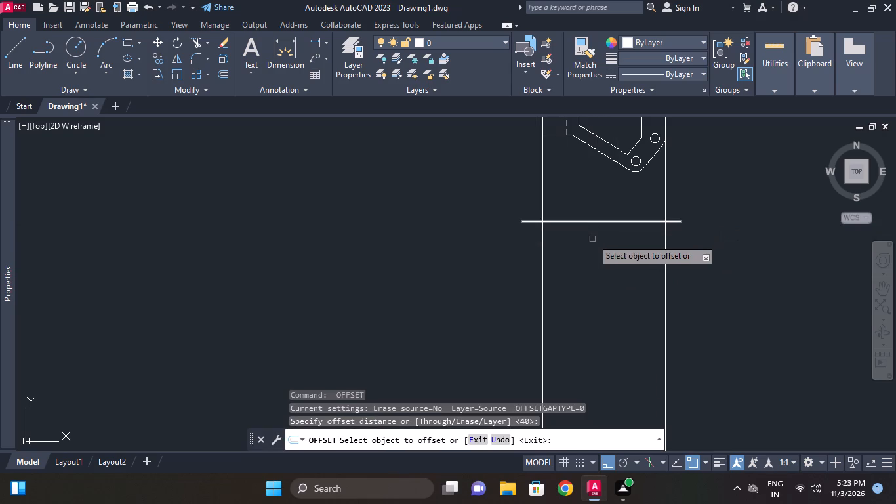
{"action": "left_click", "coordinate": [595, 221]}
{"action": "left_click", "coordinate": [583, 261]}
{"action": "key", "text": "Escape"}
Trim the two horizontal lines and the two vertical construction lines to leave a closed rectangle below the bracket.
{"action": "middle_click_drag", "start_coordinate": [535, 241], "coordinate": [535, 249]}
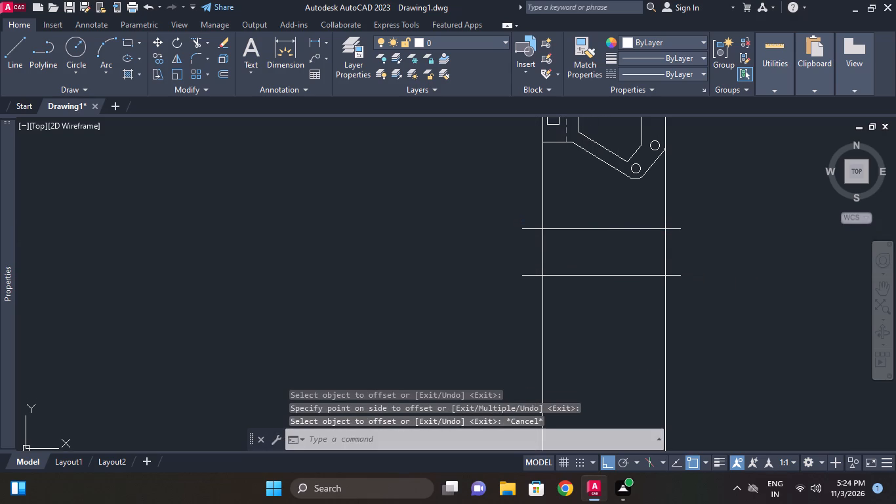
{"action": "key", "text": "t"}
{"action": "key", "text": "r"}
{"action": "key", "text": "space"}
{"action": "key", "text": "space"}
{"action": "left_click", "coordinate": [536, 230]}
{"action": "left_click", "coordinate": [539, 219]}
{"action": "left_click", "coordinate": [559, 209]}
{"action": "left_click", "coordinate": [663, 211]}
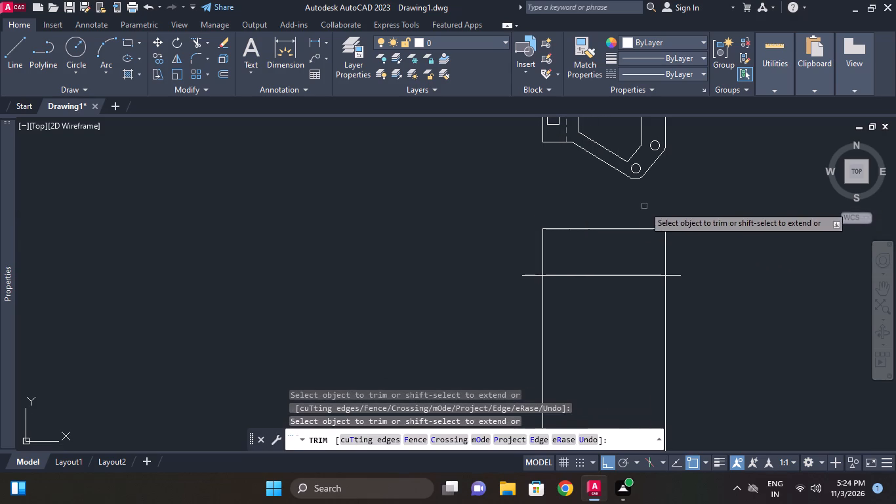
{"action": "left_click_drag", "start_coordinate": [714, 319], "coordinate": [702, 291]}
{"action": "left_click", "coordinate": [678, 199]}
{"action": "left_click_drag", "start_coordinate": [706, 318], "coordinate": [684, 312]}
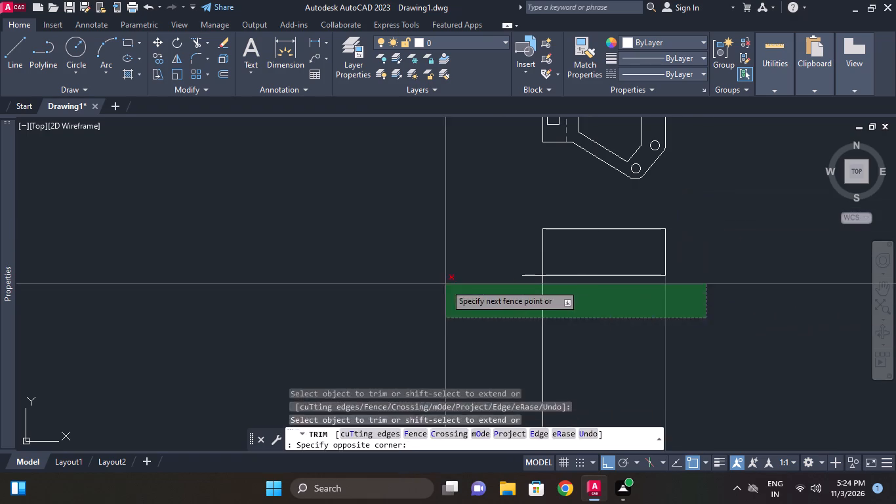
{"action": "left_click", "coordinate": [445, 284]}
{"action": "left_click", "coordinate": [532, 276]}
{"action": "key", "text": "Escape"}
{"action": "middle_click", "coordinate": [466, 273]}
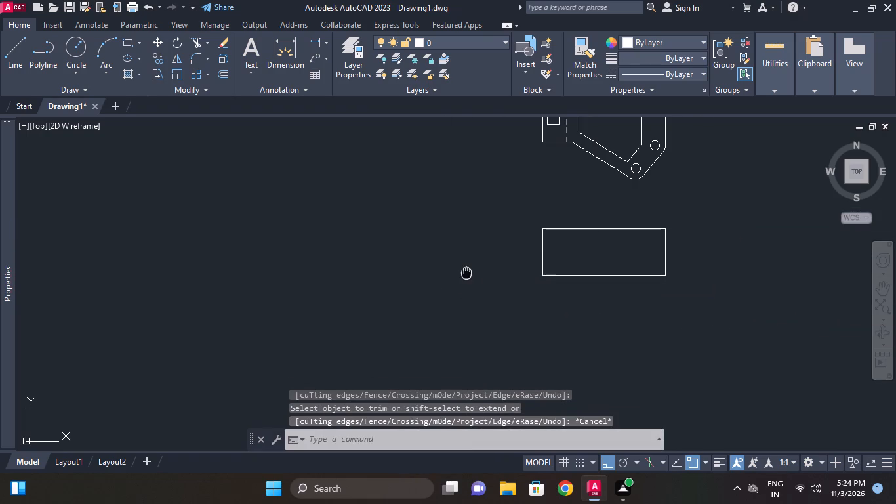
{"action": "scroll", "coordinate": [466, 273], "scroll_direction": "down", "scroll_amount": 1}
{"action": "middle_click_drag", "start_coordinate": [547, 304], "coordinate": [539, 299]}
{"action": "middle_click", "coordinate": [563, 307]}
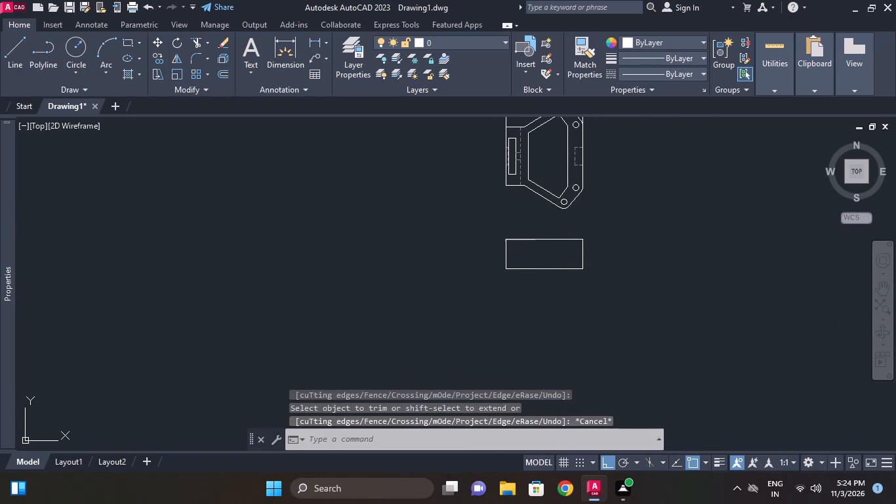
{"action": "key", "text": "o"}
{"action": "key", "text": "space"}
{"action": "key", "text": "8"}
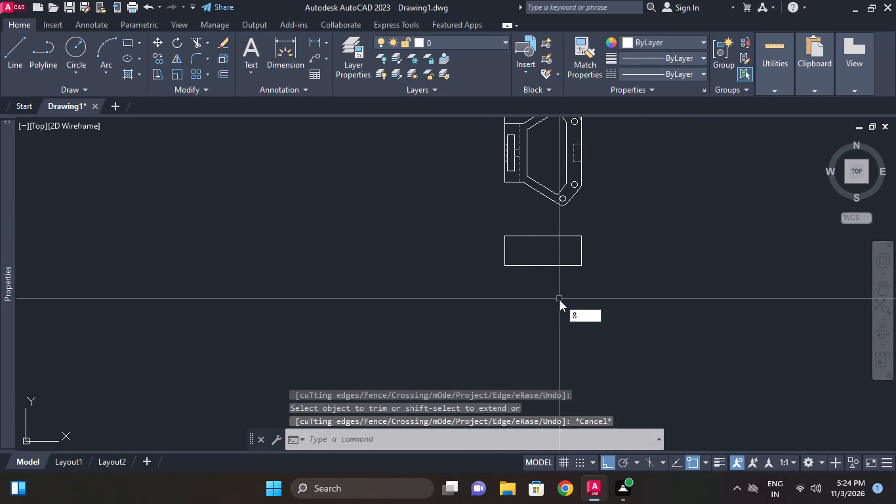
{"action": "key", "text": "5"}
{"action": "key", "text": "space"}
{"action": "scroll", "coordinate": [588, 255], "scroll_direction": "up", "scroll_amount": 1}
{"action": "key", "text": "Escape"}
Offset the rectangle's right edge 85 mm to the left, inside the rectangle.
{"action": "type", "text": "o"}
{"action": "key", "text": "space"}
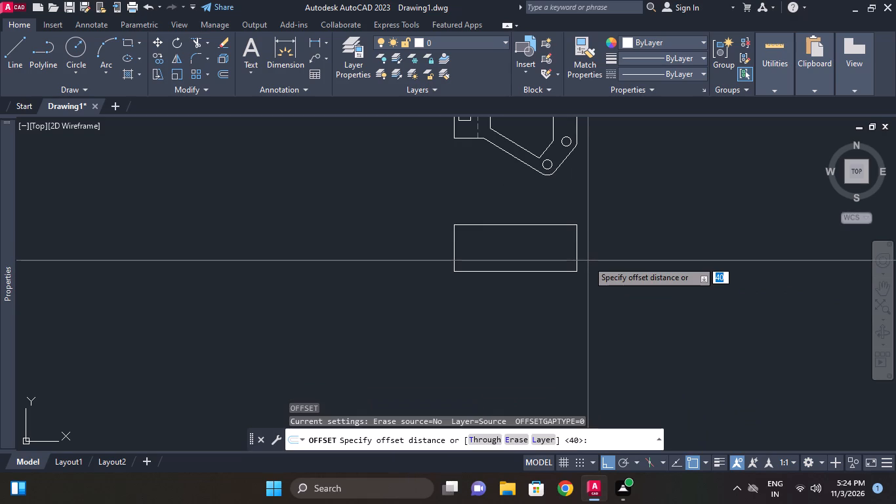
{"action": "type", "text": "85"}
{"action": "key", "text": "space"}
{"action": "left_click", "coordinate": [580, 251]}
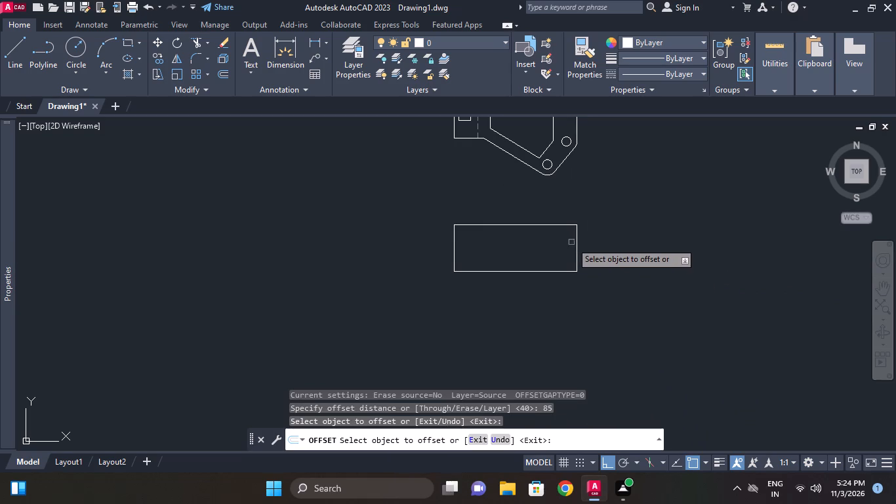
{"action": "left_click", "coordinate": [577, 240]}
{"action": "left_click", "coordinate": [539, 245]}
{"action": "key", "text": "Escape"}
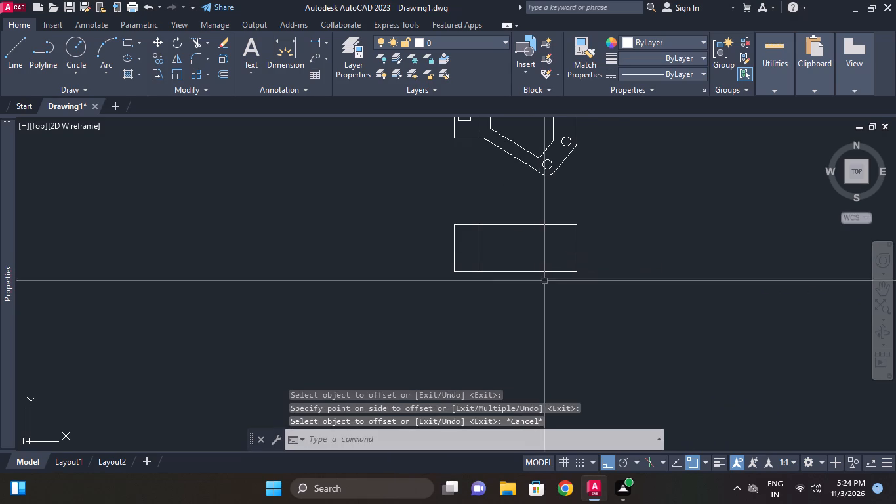
Draw a horizontal construction line through the midpoint of the rectangle's left edge.
{"action": "middle_click_drag", "start_coordinate": [544, 281], "coordinate": [561, 273]}
{"action": "middle_click", "coordinate": [539, 278]}
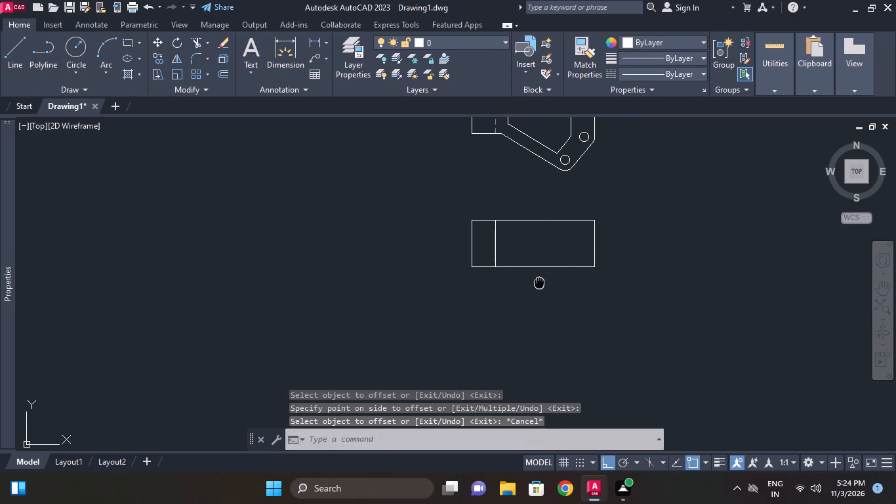
{"action": "type", "text": "xl"}
{"action": "key", "text": "space"}
{"action": "key", "text": "h"}
{"action": "key", "text": "space"}
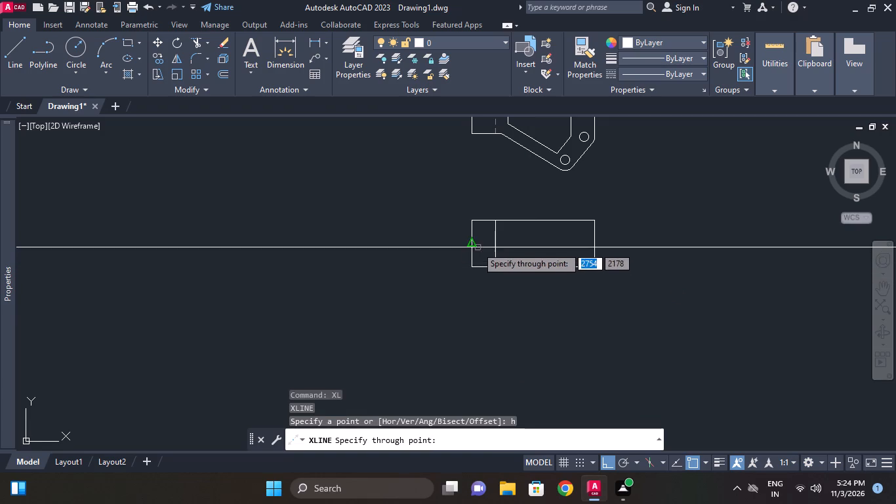
{"action": "left_click", "coordinate": [476, 245]}
{"action": "key", "text": "Escape"}
Offset the horizontal construction line 25/2 mm both upward and downward.
{"action": "middle_click", "coordinate": [474, 293]}
{"action": "key", "text": "o"}
{"action": "key", "text": "space"}
{"action": "type", "text": "25/2"}
{"action": "key", "text": "Return"}
{"action": "left_click", "coordinate": [511, 244]}
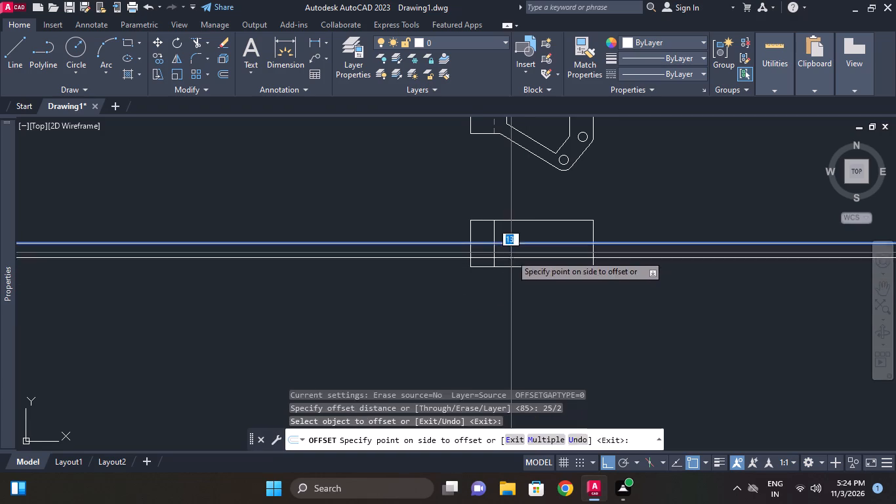
{"action": "left_click", "coordinate": [511, 261]}
{"action": "left_click", "coordinate": [512, 249]}
{"action": "left_click", "coordinate": [512, 245]}
{"action": "left_click", "coordinate": [512, 222]}
{"action": "key", "text": "Escape"}
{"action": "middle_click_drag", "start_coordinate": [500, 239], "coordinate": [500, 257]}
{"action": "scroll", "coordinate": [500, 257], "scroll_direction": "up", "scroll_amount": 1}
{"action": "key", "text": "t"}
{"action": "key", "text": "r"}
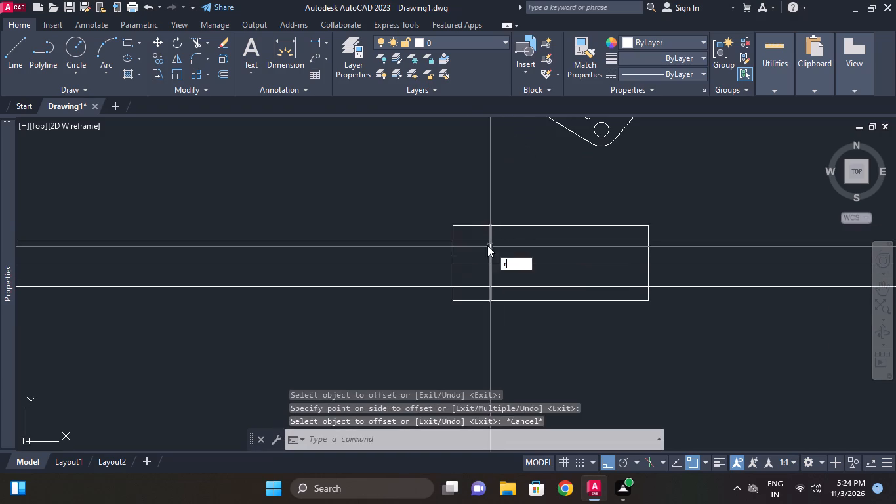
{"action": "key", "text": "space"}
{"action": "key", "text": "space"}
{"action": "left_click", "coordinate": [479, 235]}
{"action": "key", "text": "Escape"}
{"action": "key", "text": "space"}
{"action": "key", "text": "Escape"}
Trim the upper and lower offset lines between the rectangle's left edge and the inner vertical line.
{"action": "key", "text": "t"}
{"action": "key", "text": "r"}
{"action": "key", "text": "space"}
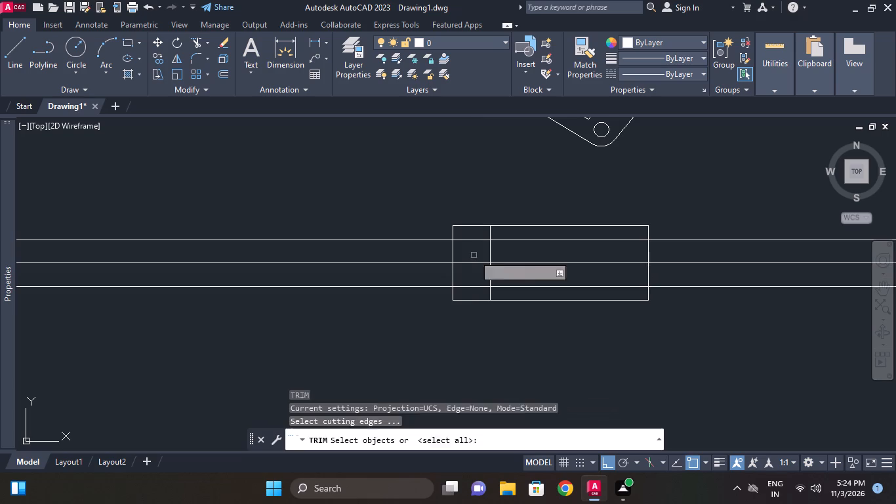
{"action": "key", "text": "space"}
{"action": "left_click", "coordinate": [476, 238]}
{"action": "left_click", "coordinate": [467, 283]}
{"action": "left_click", "coordinate": [461, 289]}
{"action": "key", "text": "Escape"}
Erase the leftover pieces of the two offset lines to the left of the rectangle.
{"action": "left_click", "coordinate": [430, 290]}
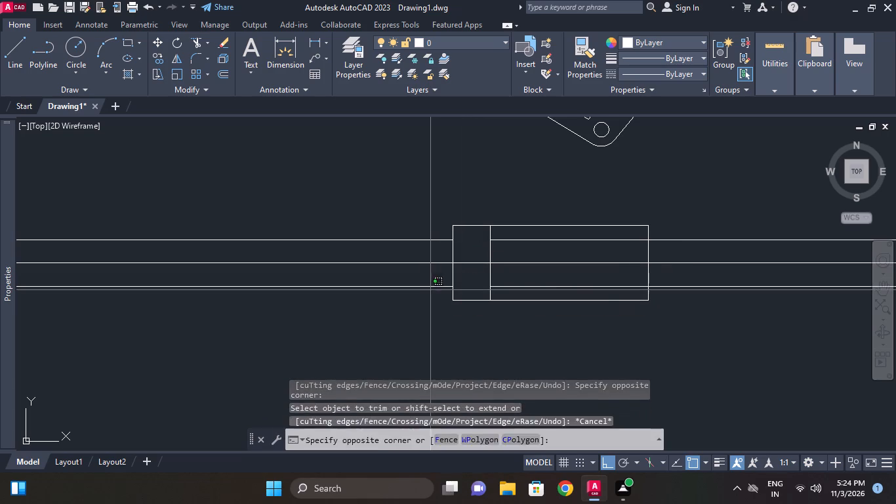
{"action": "left_click", "coordinate": [427, 278]}
{"action": "key", "text": "e"}
{"action": "key", "text": "space"}
{"action": "left_click_drag", "start_coordinate": [431, 250], "coordinate": [428, 239]}
{"action": "left_click", "coordinate": [416, 210]}
{"action": "key", "text": "e"}
{"action": "key", "text": "space"}
{"action": "key", "text": "Escape"}
Trim the inner vertical line's ends above the upper offset line and below the lower one.
{"action": "middle_click", "coordinate": [525, 301]}
{"action": "middle_click_drag", "start_coordinate": [611, 304], "coordinate": [558, 316]}
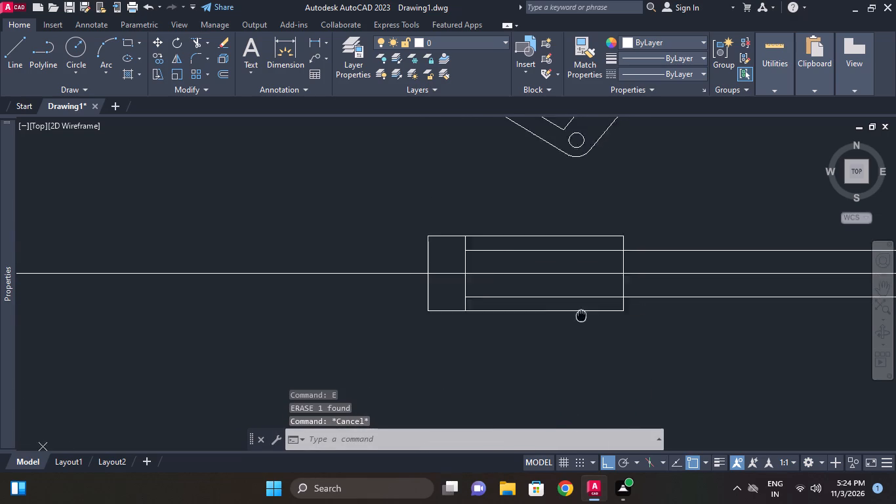
{"action": "middle_click_drag", "start_coordinate": [558, 316], "coordinate": [551, 316]}
{"action": "key", "text": "Escape"}
{"action": "key", "text": "t"}
{"action": "key", "text": "r"}
{"action": "key", "text": "space"}
{"action": "key", "text": "space"}
{"action": "left_click", "coordinate": [426, 242]}
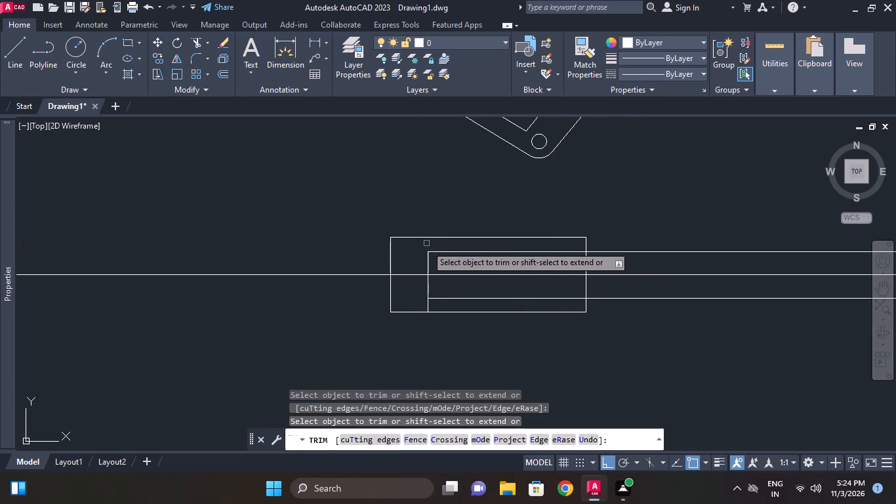
{"action": "left_click", "coordinate": [427, 309]}
Trim the two offset lines where they extend past the rectangle's right edge.
{"action": "left_click", "coordinate": [622, 297]}
{"action": "left_click", "coordinate": [598, 247]}
{"action": "key", "text": "Escape"}
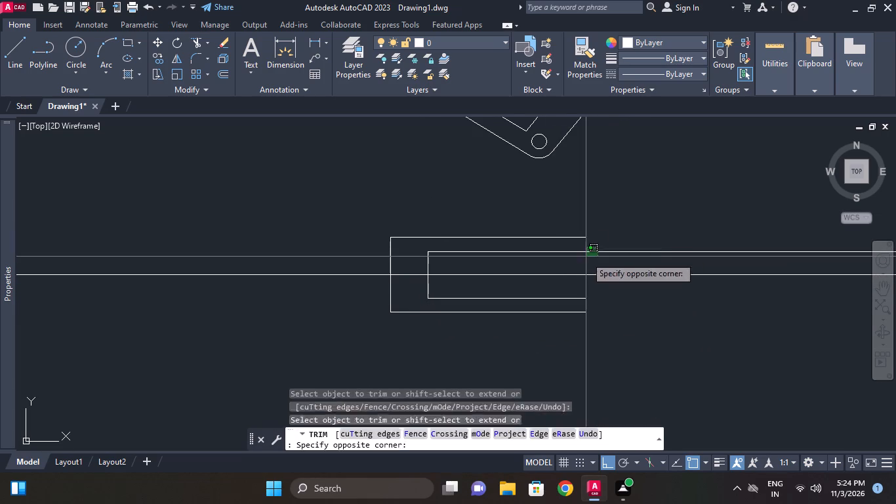
{"action": "key", "text": "space"}
{"action": "key", "text": "space"}
{"action": "left_click", "coordinate": [596, 253]}
{"action": "key", "text": "Escape"}
Erase the horizontal construction line through the middle of the rectangle.
{"action": "left_click", "coordinate": [382, 285]}
{"action": "left_click", "coordinate": [354, 259]}
{"action": "key", "text": "e"}
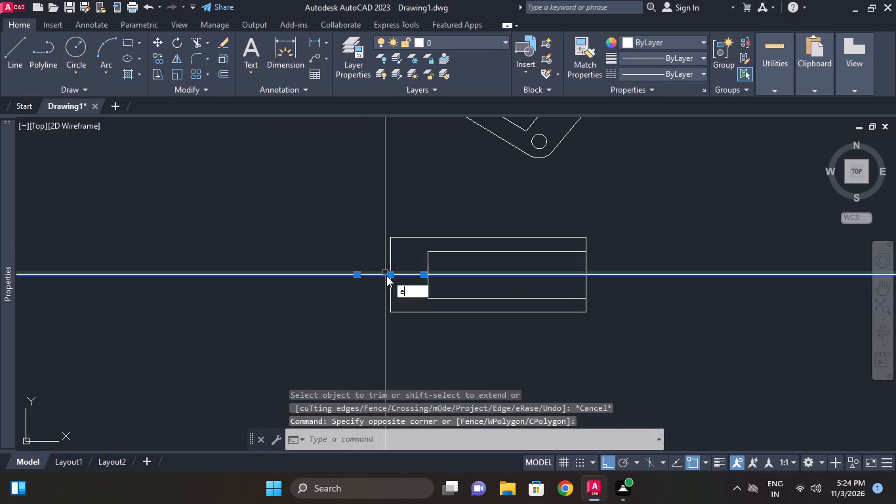
{"action": "key", "text": "space"}
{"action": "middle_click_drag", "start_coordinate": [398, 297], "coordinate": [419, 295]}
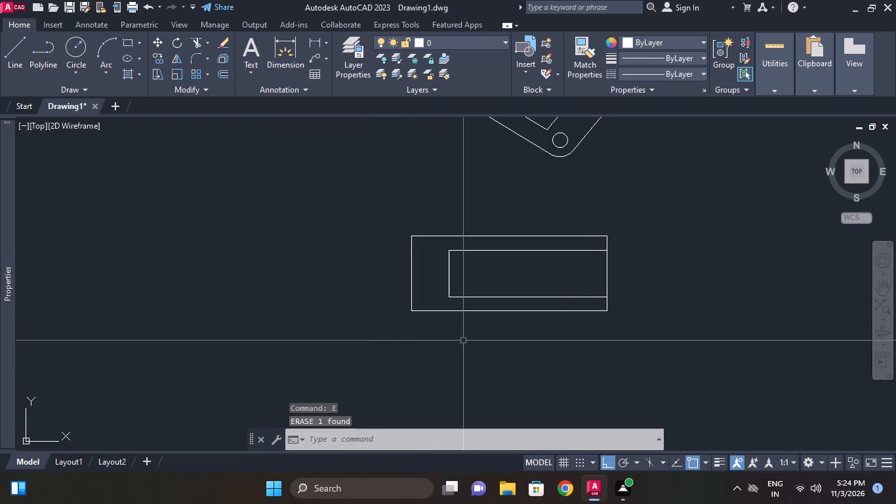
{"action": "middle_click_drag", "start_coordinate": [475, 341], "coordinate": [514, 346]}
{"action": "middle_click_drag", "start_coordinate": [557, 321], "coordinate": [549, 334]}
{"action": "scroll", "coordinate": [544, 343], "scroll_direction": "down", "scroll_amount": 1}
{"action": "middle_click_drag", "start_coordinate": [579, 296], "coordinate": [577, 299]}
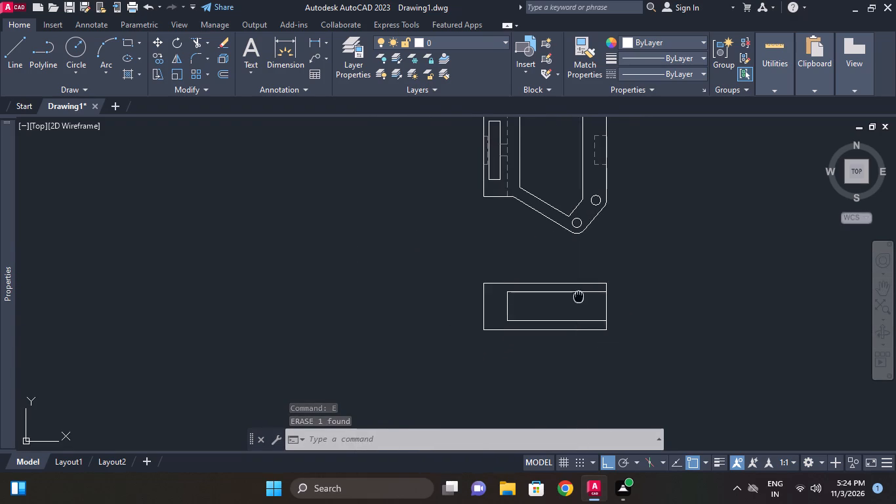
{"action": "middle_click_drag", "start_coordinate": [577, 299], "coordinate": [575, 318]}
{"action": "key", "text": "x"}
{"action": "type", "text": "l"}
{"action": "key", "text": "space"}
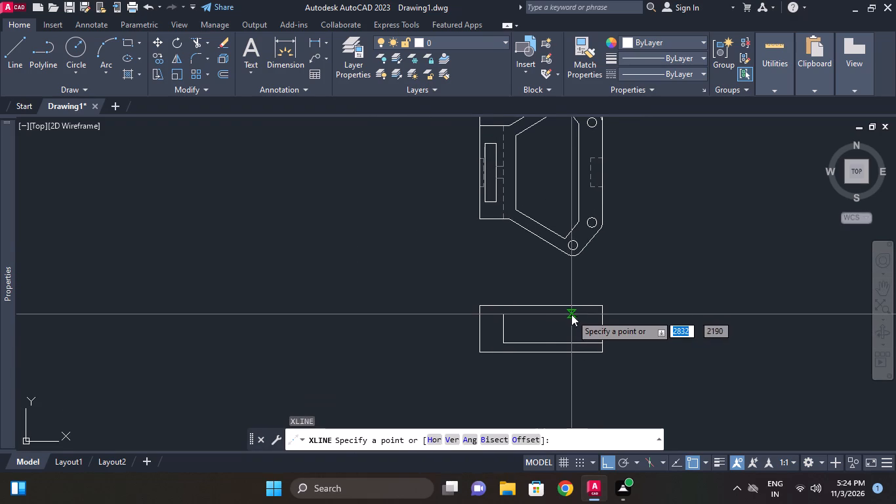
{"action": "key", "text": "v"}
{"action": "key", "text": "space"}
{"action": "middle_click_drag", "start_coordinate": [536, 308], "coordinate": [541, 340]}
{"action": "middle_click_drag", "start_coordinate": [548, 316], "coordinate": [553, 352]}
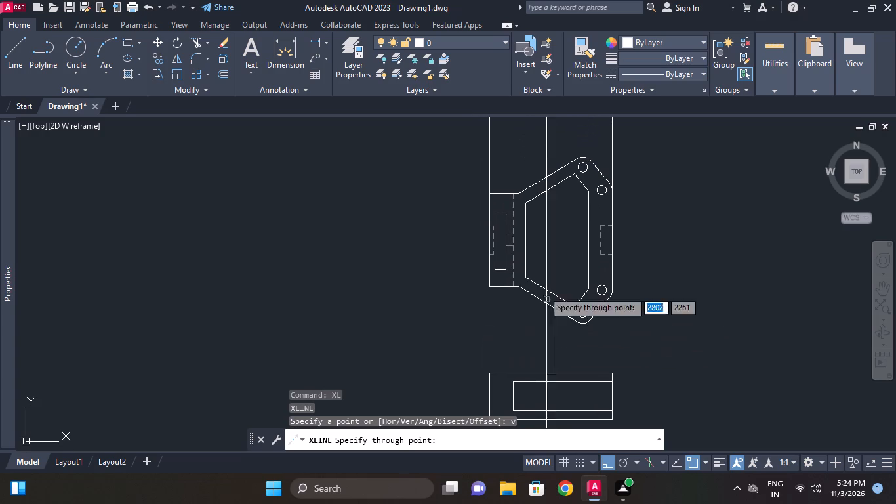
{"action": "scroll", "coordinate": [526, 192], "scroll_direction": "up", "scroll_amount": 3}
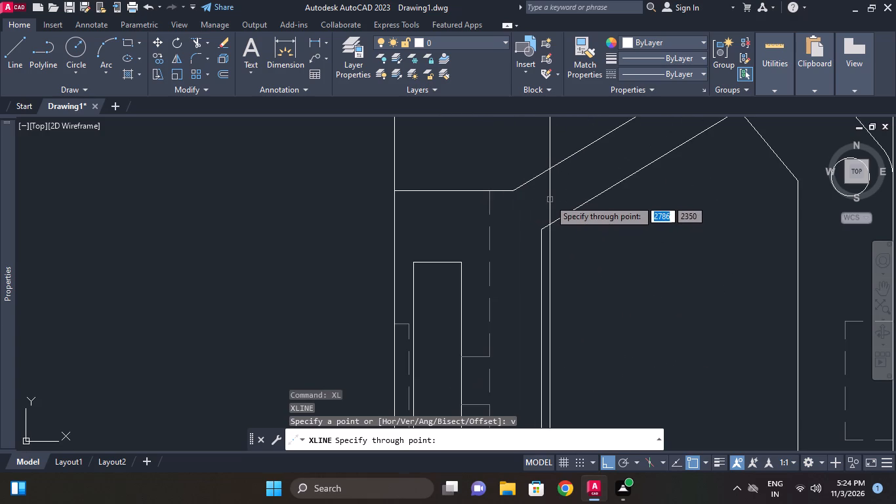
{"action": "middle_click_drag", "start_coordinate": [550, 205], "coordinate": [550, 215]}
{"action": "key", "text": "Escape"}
Fillet the bracket's upper-left corner between the top horizontal edge and the outer sloping edge with a 5 mm radius.
{"action": "type", "text": "f"}
{"action": "key", "text": "space"}
{"action": "type", "text": "r"}
{"action": "key", "text": "space"}
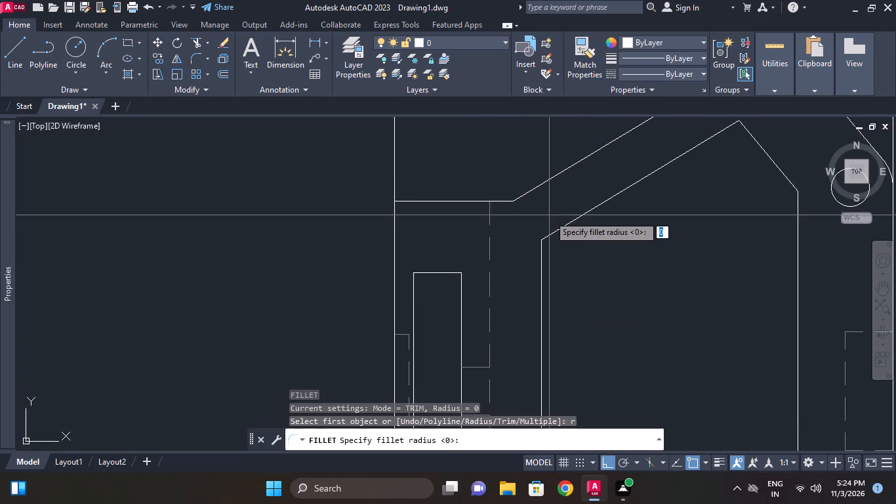
{"action": "key", "text": "5"}
{"action": "key", "text": "space"}
{"action": "left_click", "coordinate": [502, 201]}
{"action": "left_click", "coordinate": [516, 197]}
Fillet the matching lower-left corner between the bottom horizontal edge and the outer sloping edge with the same 5 mm radius.
{"action": "middle_click_drag", "start_coordinate": [537, 211], "coordinate": [548, 166]}
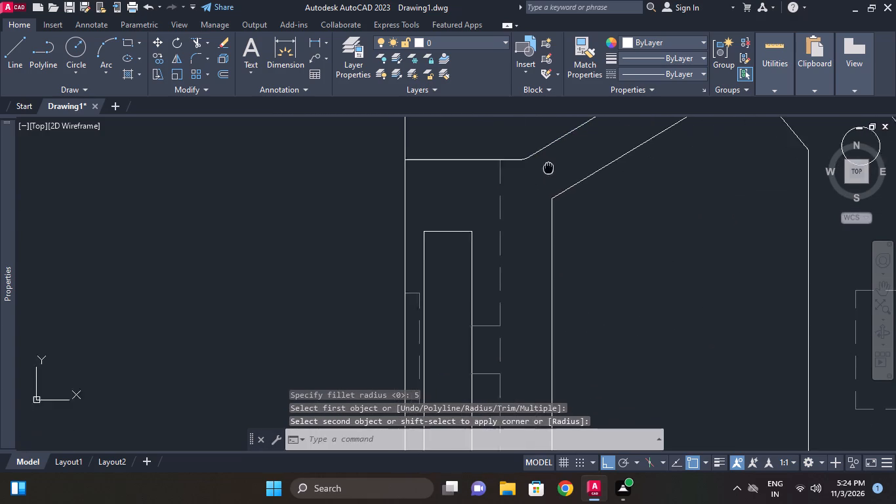
{"action": "key", "text": "space"}
{"action": "middle_click_drag", "start_coordinate": [483, 377], "coordinate": [501, 242]}
{"action": "middle_click_drag", "start_coordinate": [526, 387], "coordinate": [539, 293]}
{"action": "left_click", "coordinate": [544, 309]}
{"action": "left_click", "coordinate": [558, 315]}
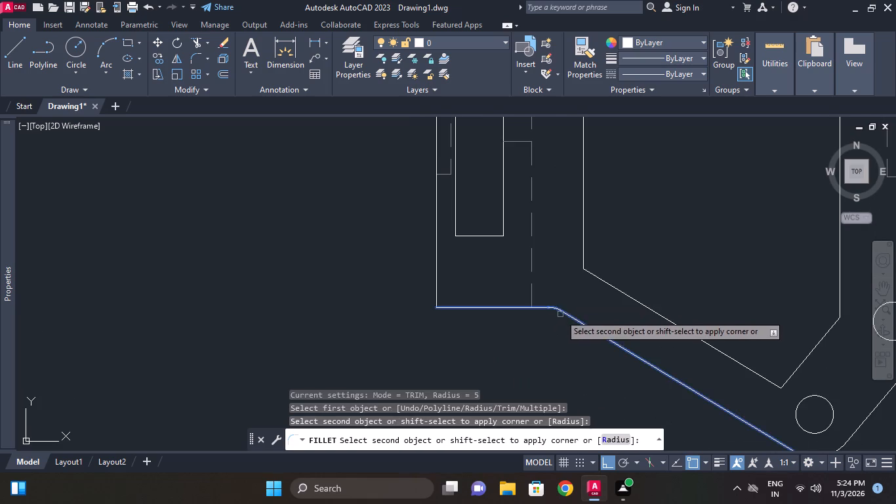
{"action": "left_click", "coordinate": [561, 314]}
{"action": "key", "text": "Escape"}
Draw vertical construction lines through both ends of the bracket's lower-left fillet arc, crossing the projected rectangle below.
{"action": "middle_click_drag", "start_coordinate": [582, 313], "coordinate": [580, 306]}
{"action": "key", "text": "x"}
{"action": "type", "text": "l"}
{"action": "key", "text": "space"}
{"action": "key", "text": "v"}
{"action": "key", "text": "space"}
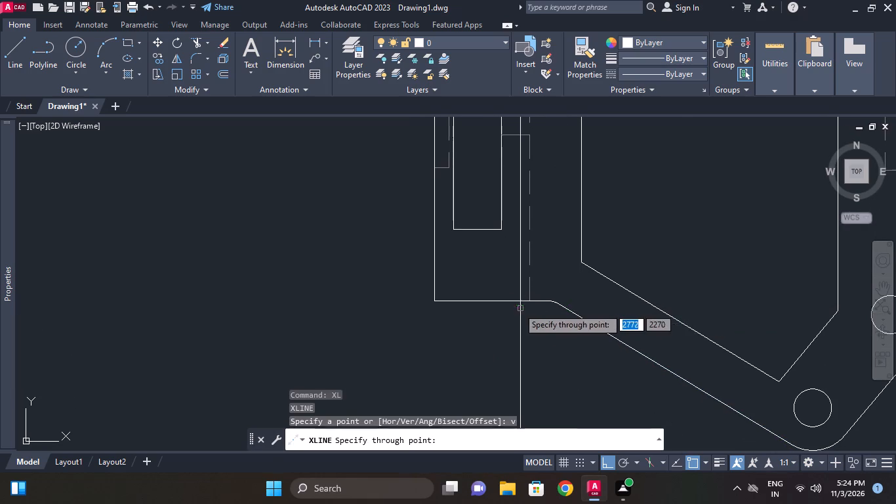
{"action": "scroll", "coordinate": [518, 308], "scroll_direction": "up", "scroll_amount": 2}
{"action": "left_click", "coordinate": [587, 294]}
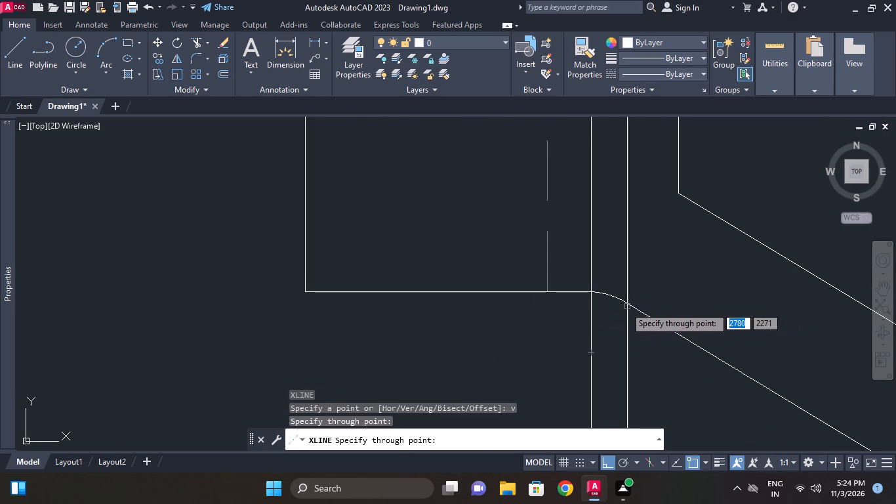
{"action": "left_click", "coordinate": [625, 306]}
{"action": "middle_click_drag", "start_coordinate": [661, 323], "coordinate": [630, 233]}
{"action": "scroll", "coordinate": [644, 280], "scroll_direction": "down", "scroll_amount": 3}
{"action": "middle_click_drag", "start_coordinate": [682, 303], "coordinate": [668, 252]}
{"action": "scroll", "coordinate": [672, 272], "scroll_direction": "down", "scroll_amount": 2}
{"action": "middle_click_drag", "start_coordinate": [704, 331], "coordinate": [697, 299]}
{"action": "scroll", "coordinate": [640, 292], "scroll_direction": "up", "scroll_amount": 2}
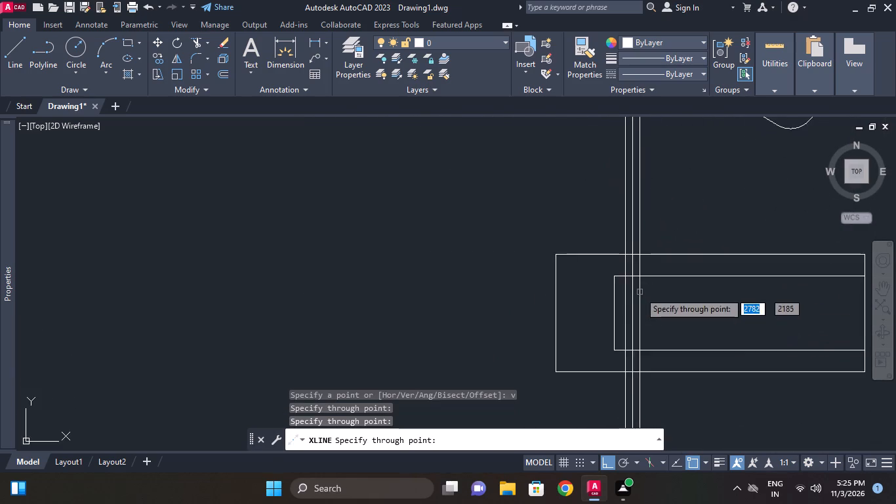
{"action": "middle_click_drag", "start_coordinate": [640, 292], "coordinate": [638, 310]}
{"action": "key", "text": "Escape"}
{"action": "middle_click", "coordinate": [638, 310]}
Trim the two construction lines outside the rectangle and inside its inner outline, keeping only the segments in the upper and lower bands.
{"action": "key", "text": "t"}
{"action": "key", "text": "r"}
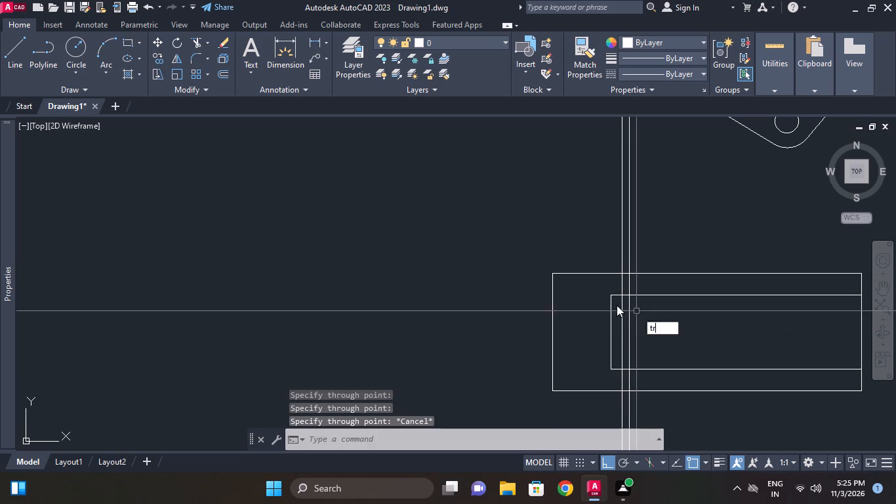
{"action": "key", "text": "space"}
{"action": "key", "text": "space"}
{"action": "left_click", "coordinate": [634, 262]}
{"action": "left_click", "coordinate": [603, 245]}
{"action": "middle_click_drag", "start_coordinate": [664, 321], "coordinate": [669, 284]}
{"action": "scroll", "coordinate": [630, 271], "scroll_direction": "up", "scroll_amount": 1}
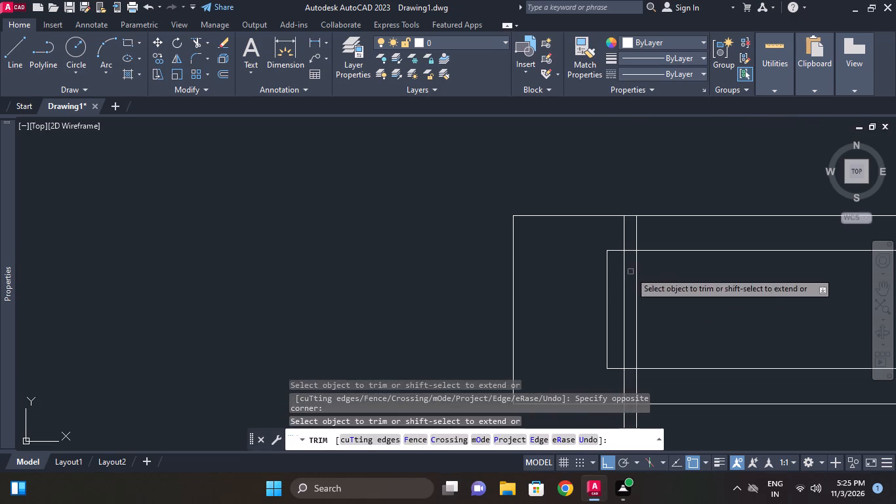
{"action": "left_click", "coordinate": [630, 272]}
{"action": "left_click", "coordinate": [607, 267]}
{"action": "left_click", "coordinate": [627, 273]}
{"action": "left_click", "coordinate": [634, 272]}
{"action": "left_click", "coordinate": [638, 270]}
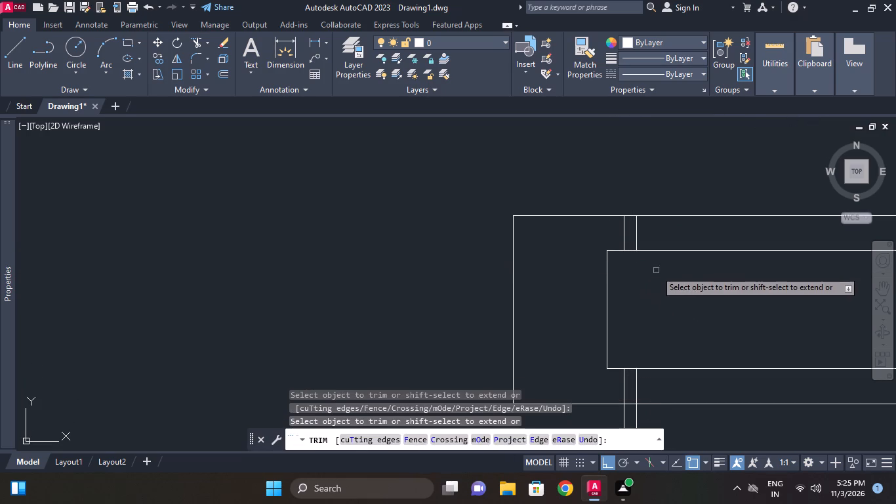
{"action": "middle_click", "coordinate": [656, 270]}
{"action": "scroll", "coordinate": [656, 270], "scroll_direction": "down", "scroll_amount": 2}
{"action": "scroll", "coordinate": [647, 349], "scroll_direction": "up", "scroll_amount": 2}
{"action": "left_click_drag", "start_coordinate": [670, 320], "coordinate": [658, 318]}
{"action": "left_click", "coordinate": [585, 318]}
{"action": "key", "text": "Escape"}
Draw vertical construction lines through the inner cutout's lowest corner, its lower-right corner, and the sloping-edge end of the bracket's upper-right outer fillet.
{"action": "middle_click_drag", "start_coordinate": [630, 331], "coordinate": [586, 387]}
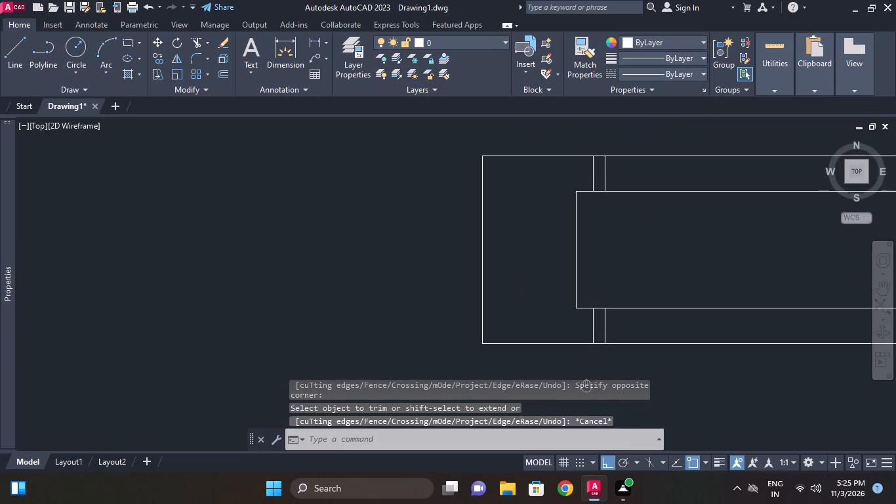
{"action": "middle_click_drag", "start_coordinate": [586, 387], "coordinate": [585, 392]}
{"action": "middle_click_drag", "start_coordinate": [609, 354], "coordinate": [568, 377]}
{"action": "scroll", "coordinate": [647, 380], "scroll_direction": "down", "scroll_amount": 1}
{"action": "middle_click_drag", "start_coordinate": [642, 386], "coordinate": [630, 409]}
{"action": "scroll", "coordinate": [659, 357], "scroll_direction": "down", "scroll_amount": 3}
{"action": "middle_click_drag", "start_coordinate": [630, 376], "coordinate": [622, 379]}
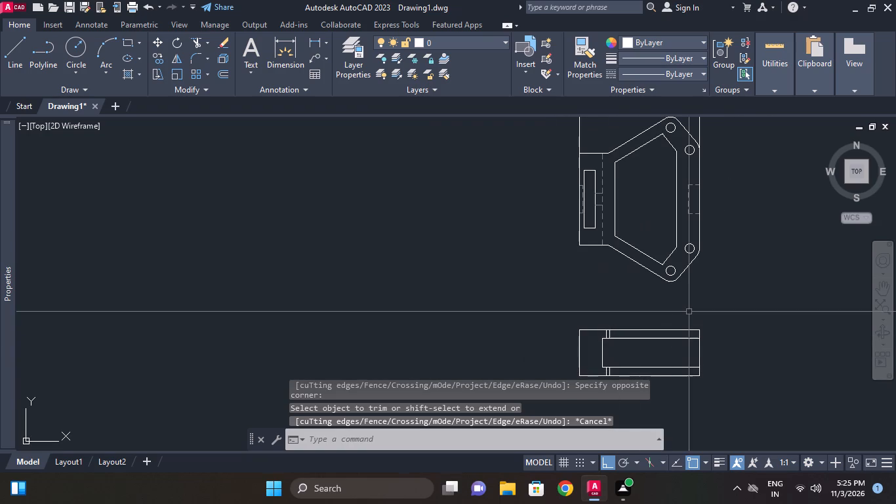
{"action": "key", "text": "x"}
{"action": "key", "text": "l"}
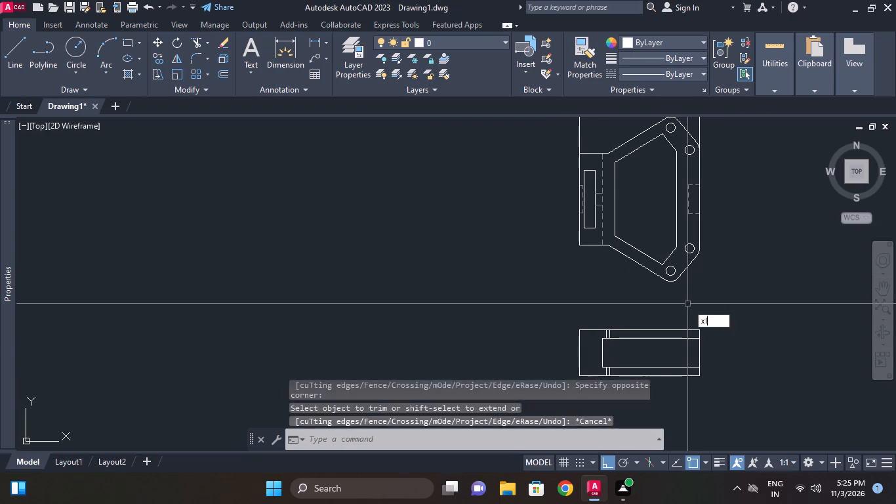
{"action": "key", "text": "space"}
{"action": "key", "text": "v"}
{"action": "key", "text": "space"}
{"action": "scroll", "coordinate": [661, 261], "scroll_direction": "up", "scroll_amount": 1}
{"action": "left_click", "coordinate": [660, 264]}
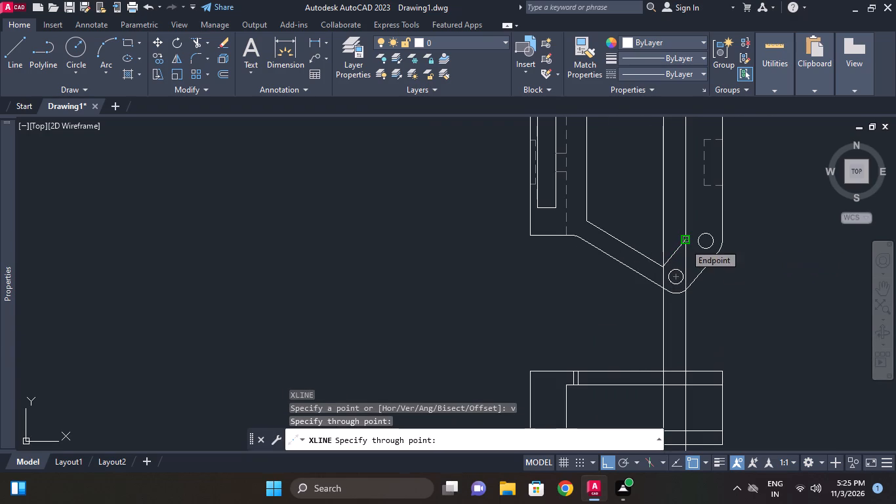
{"action": "left_click", "coordinate": [685, 243]}
{"action": "middle_click_drag", "start_coordinate": [750, 252], "coordinate": [752, 336]}
{"action": "scroll", "coordinate": [752, 256], "scroll_direction": "down", "scroll_amount": 1}
{"action": "scroll", "coordinate": [748, 224], "scroll_direction": "up", "scroll_amount": 2}
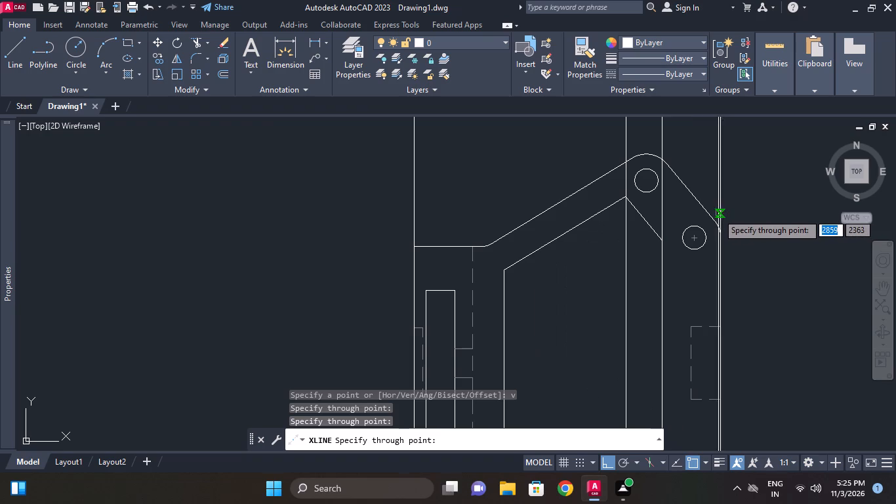
{"action": "left_click", "coordinate": [711, 217]}
{"action": "middle_click_drag", "start_coordinate": [746, 282], "coordinate": [752, 253]}
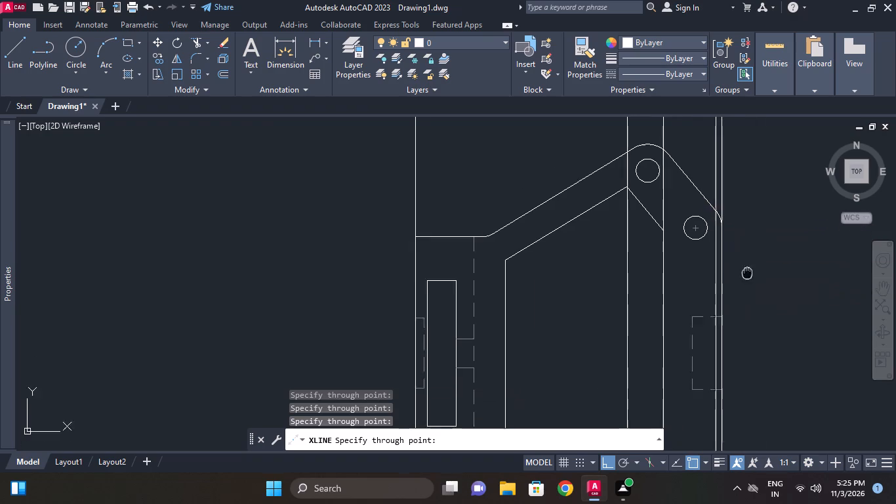
{"action": "middle_click_drag", "start_coordinate": [752, 253], "coordinate": [761, 179]}
{"action": "scroll", "coordinate": [745, 292], "scroll_direction": "down", "scroll_amount": 1}
{"action": "middle_click_drag", "start_coordinate": [745, 292], "coordinate": [754, 229]}
{"action": "middle_click_drag", "start_coordinate": [790, 350], "coordinate": [780, 262]}
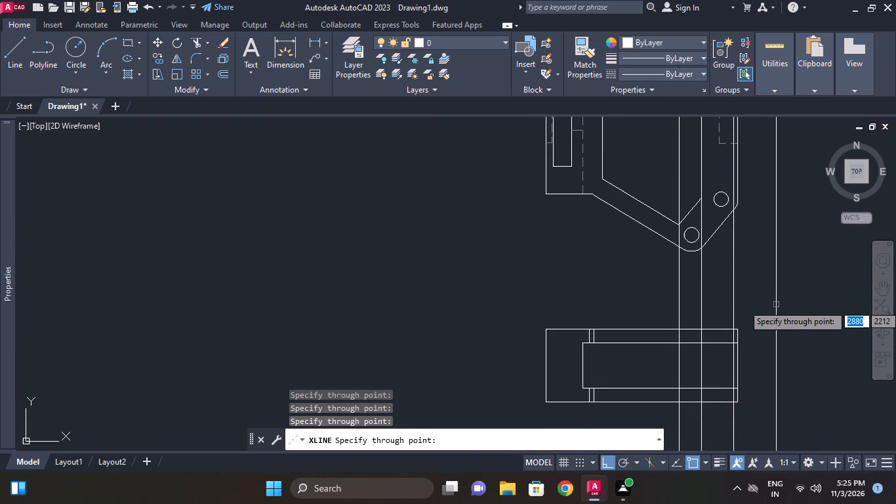
{"action": "scroll", "coordinate": [776, 304], "scroll_direction": "up", "scroll_amount": 1}
{"action": "middle_click", "coordinate": [776, 304]}
{"action": "key", "text": "Escape"}
Trim the three construction lines against the projected view's horizontal edges, clearing the parts above and below the rectangle.
{"action": "middle_click_drag", "start_coordinate": [706, 388], "coordinate": [706, 314]}
{"action": "key", "text": "t"}
{"action": "key", "text": "r"}
{"action": "key", "text": "space"}
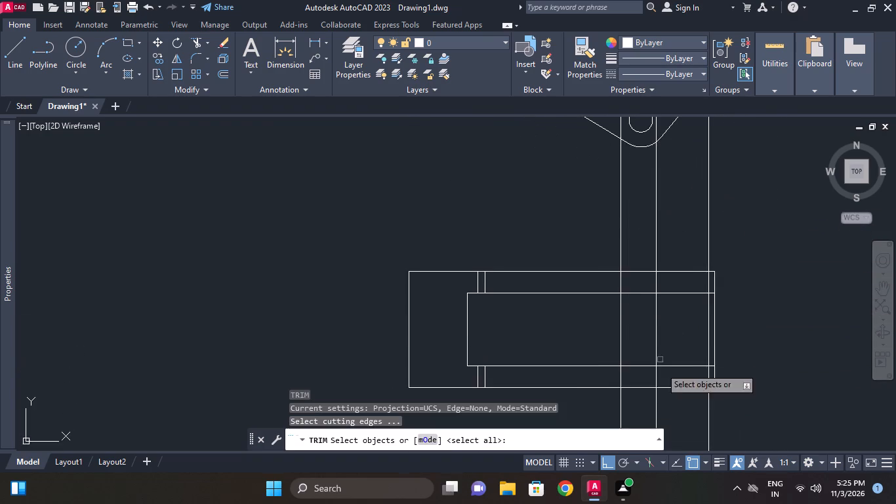
{"action": "middle_click_drag", "start_coordinate": [667, 377], "coordinate": [671, 342]}
{"action": "left_click_drag", "start_coordinate": [743, 392], "coordinate": [733, 369]}
{"action": "left_click", "coordinate": [556, 201]}
{"action": "key", "text": "space"}
{"action": "left_click_drag", "start_coordinate": [677, 278], "coordinate": [668, 279]}
{"action": "left_click", "coordinate": [606, 279]}
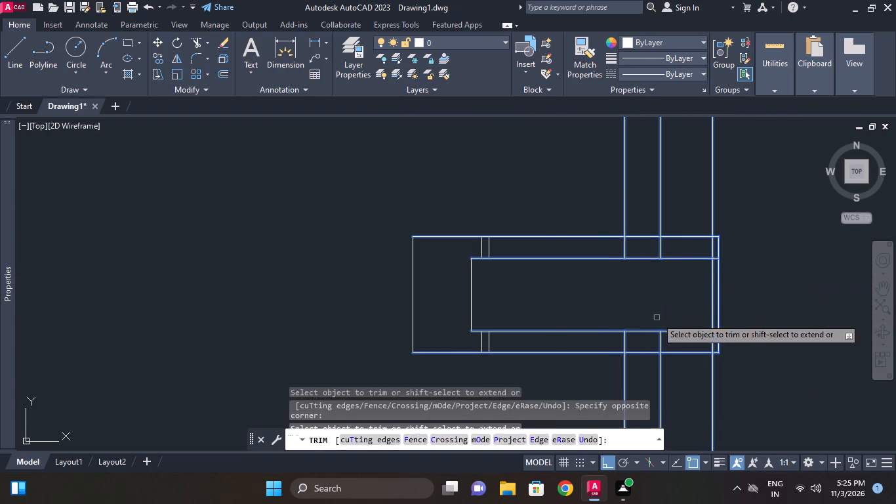
{"action": "left_click", "coordinate": [664, 197]}
{"action": "left_click", "coordinate": [594, 194]}
{"action": "left_click", "coordinate": [779, 194]}
{"action": "left_click", "coordinate": [695, 194]}
{"action": "middle_click_drag", "start_coordinate": [765, 226], "coordinate": [764, 190]}
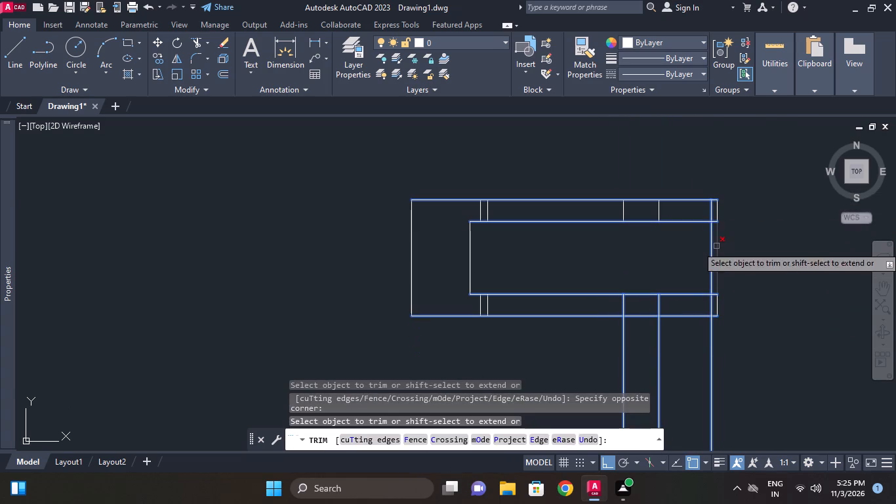
{"action": "middle_click_drag", "start_coordinate": [738, 314], "coordinate": [739, 293]}
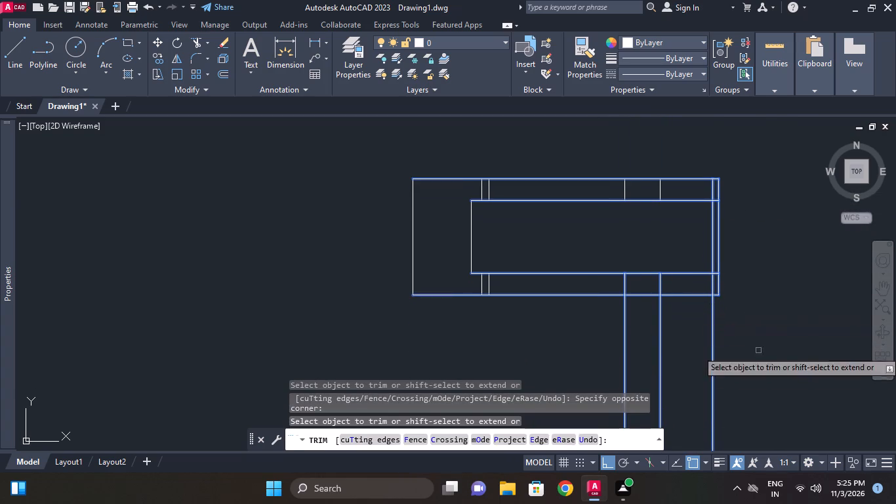
{"action": "left_click_drag", "start_coordinate": [763, 358], "coordinate": [756, 358]}
{"action": "left_click", "coordinate": [546, 354]}
{"action": "scroll", "coordinate": [743, 184], "scroll_direction": "up", "scroll_amount": 1}
{"action": "left_click", "coordinate": [693, 188]}
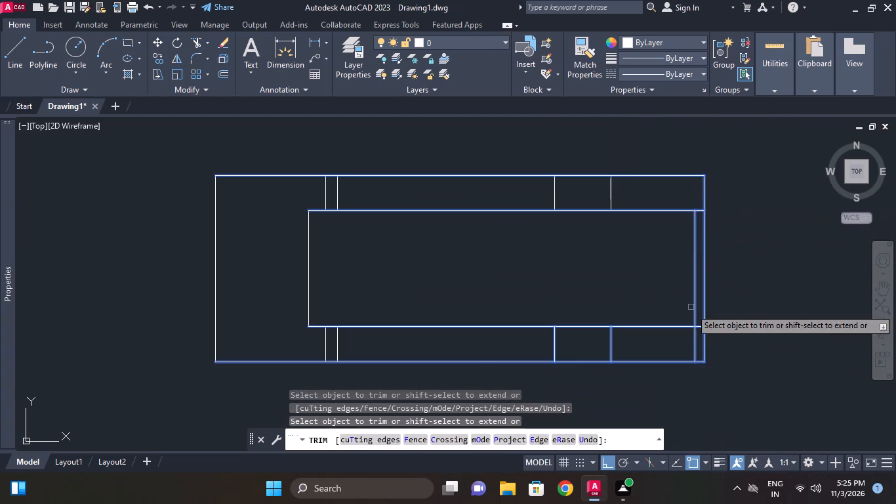
{"action": "left_click", "coordinate": [697, 336]}
{"action": "key", "text": "Escape"}
{"action": "middle_click", "coordinate": [774, 260]}
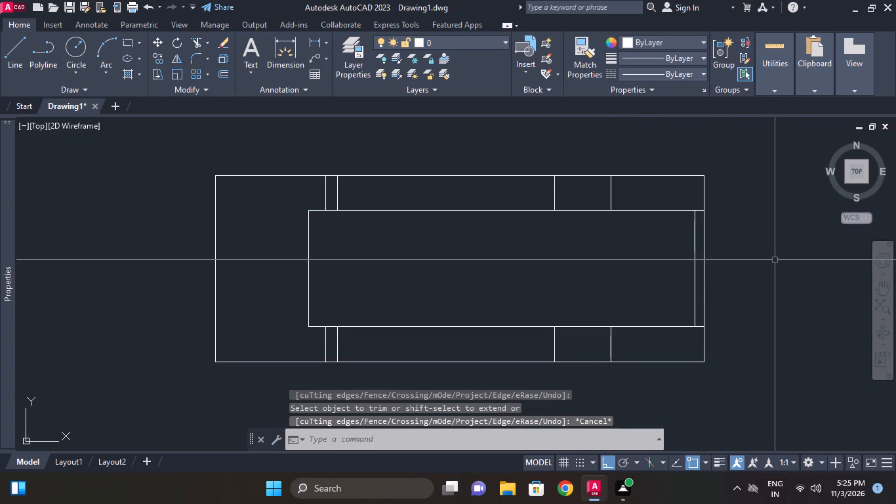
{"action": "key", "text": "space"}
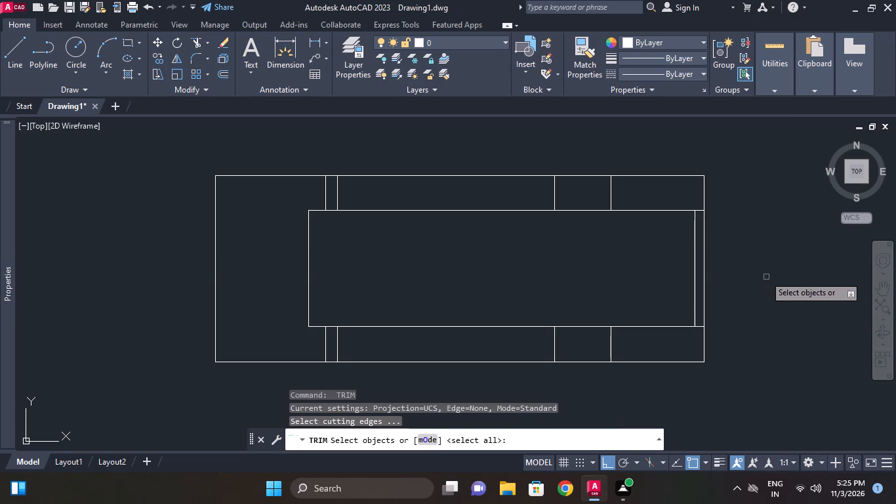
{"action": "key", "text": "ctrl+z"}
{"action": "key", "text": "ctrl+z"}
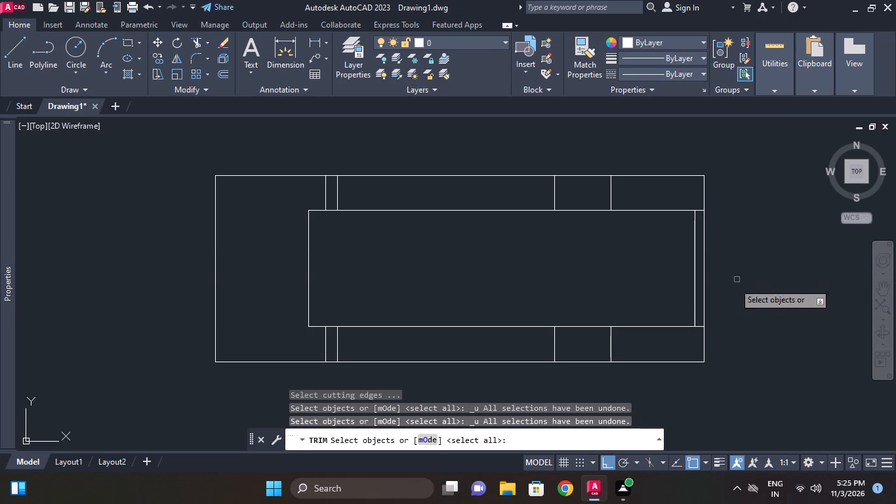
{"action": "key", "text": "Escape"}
Extend the short vertical line near the rectangle's right edge up and down to the outer horizontal edges.
{"action": "key", "text": "e"}
{"action": "key", "text": "x"}
{"action": "key", "text": "space"}
{"action": "left_click_drag", "start_coordinate": [672, 386], "coordinate": [671, 371]}
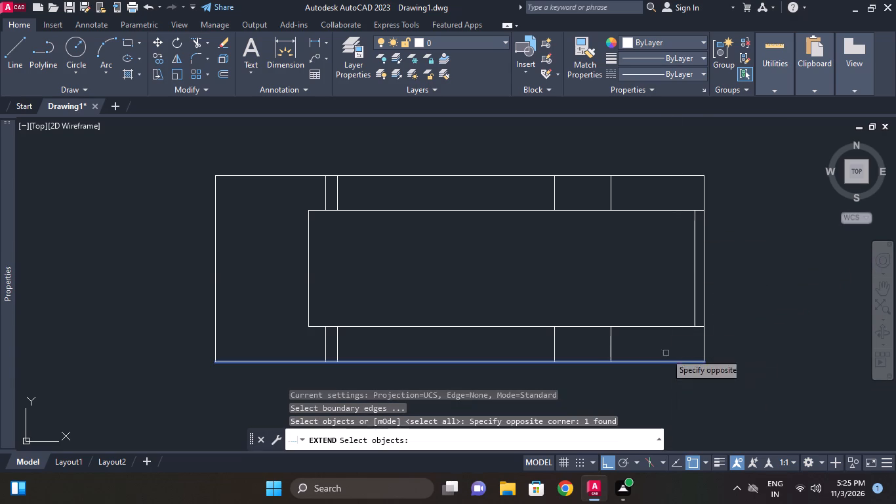
{"action": "left_click", "coordinate": [666, 353]}
{"action": "left_click", "coordinate": [672, 197]}
{"action": "left_click", "coordinate": [666, 167]}
{"action": "key", "text": "space"}
{"action": "left_click", "coordinate": [697, 254]}
{"action": "left_click", "coordinate": [693, 248]}
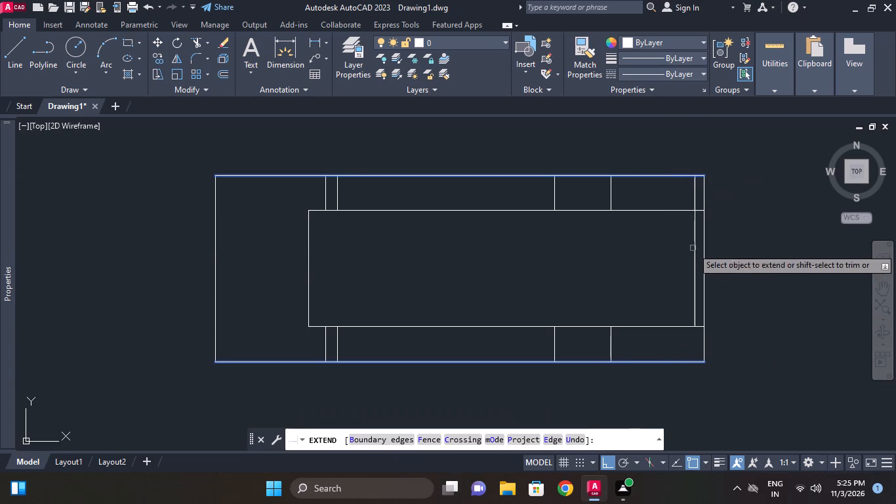
{"action": "left_click", "coordinate": [694, 266]}
{"action": "key", "text": "Escape"}
Trim the middle of that extended line between the two inner horizontal lines, keeping its upper and lower band segments.
{"action": "left_click", "coordinate": [691, 213]}
{"action": "middle_click", "coordinate": [689, 234]}
{"action": "key", "text": "Escape"}
{"action": "key", "text": "t"}
{"action": "key", "text": "r"}
{"action": "key", "text": "space"}
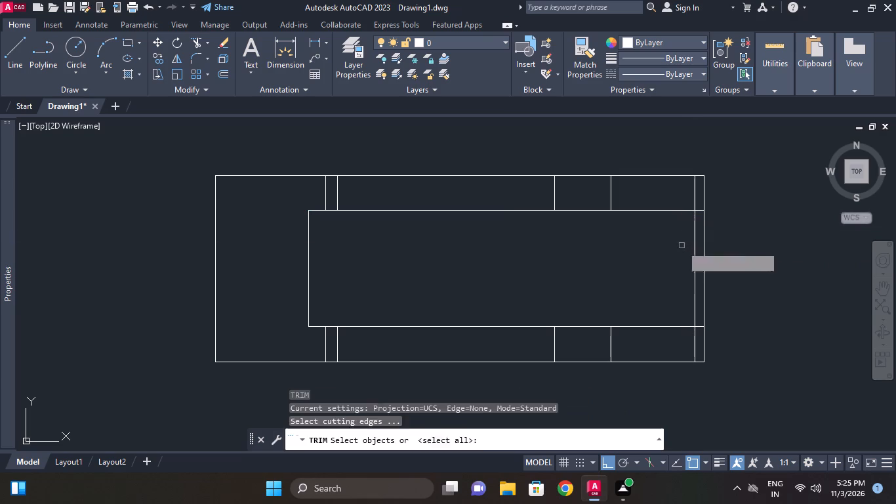
{"action": "key", "text": "space"}
{"action": "left_click", "coordinate": [700, 247]}
{"action": "left_click", "coordinate": [690, 247]}
{"action": "key", "text": "Escape"}
{"action": "middle_click_drag", "start_coordinate": [686, 243], "coordinate": [695, 270]}
{"action": "key", "text": "space"}
{"action": "key", "text": "space"}
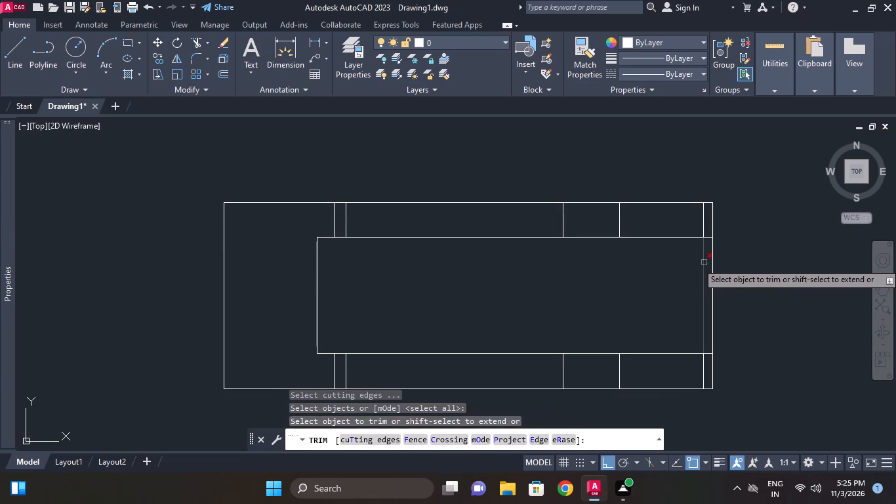
{"action": "left_click", "coordinate": [704, 262]}
{"action": "key", "text": "space"}
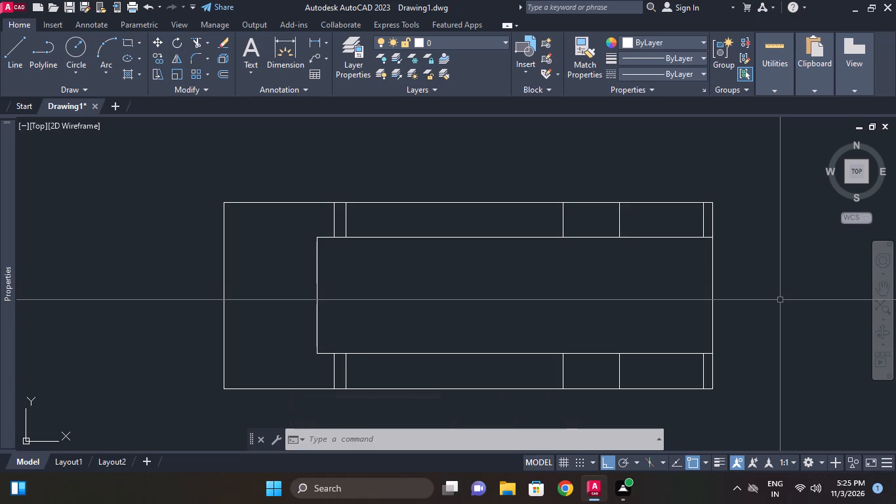
Draw a vertical construction line through the left side of the dashed rectangle at the bracket's right edge.
{"action": "key", "text": "Escape"}
{"action": "type", "text": "xl"}
{"action": "key", "text": "space"}
{"action": "type", "text": "v"}
{"action": "key", "text": "space"}
{"action": "scroll", "coordinate": [782, 325], "scroll_direction": "down", "scroll_amount": 1}
{"action": "middle_click_drag", "start_coordinate": [782, 329], "coordinate": [788, 360]}
{"action": "middle_click_drag", "start_coordinate": [798, 278], "coordinate": [796, 331]}
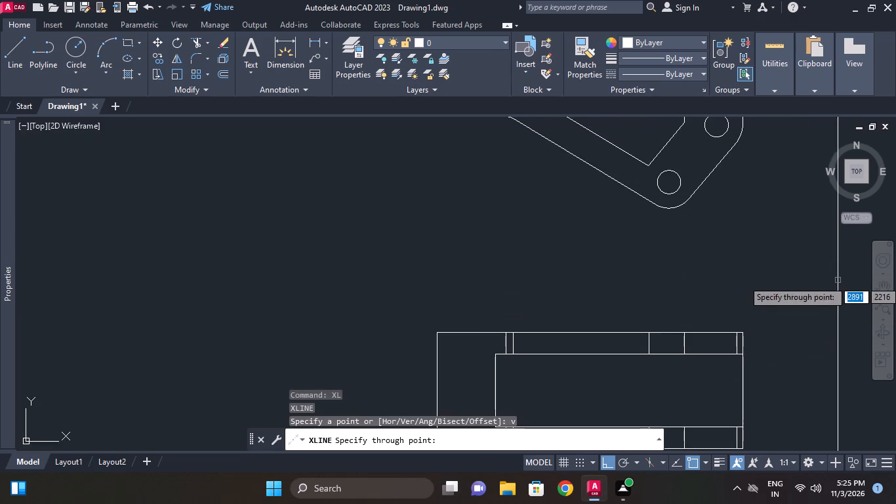
{"action": "middle_click_drag", "start_coordinate": [838, 287], "coordinate": [837, 310]}
{"action": "middle_click_drag", "start_coordinate": [861, 295], "coordinate": [830, 340]}
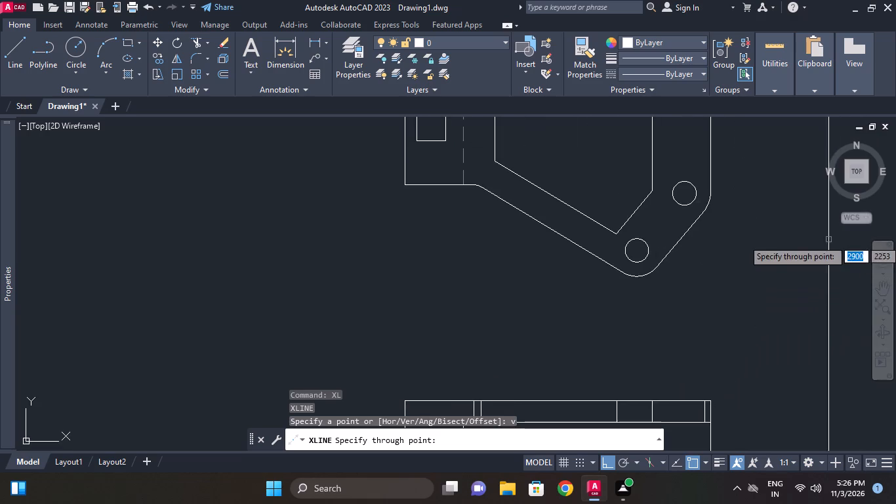
{"action": "scroll", "coordinate": [828, 240], "scroll_direction": "down", "scroll_amount": 1}
{"action": "middle_click_drag", "start_coordinate": [828, 246], "coordinate": [805, 325]}
{"action": "left_click", "coordinate": [716, 205]}
{"action": "key", "text": "Escape"}
Trim that construction line within the projected view's upper and lower bands, keeping its segment between the inner horizontal lines.
{"action": "middle_click_drag", "start_coordinate": [781, 219], "coordinate": [754, 146]}
{"action": "scroll", "coordinate": [779, 182], "scroll_direction": "down", "scroll_amount": 1}
{"action": "middle_click_drag", "start_coordinate": [739, 336], "coordinate": [708, 298]}
{"action": "key", "text": "Escape"}
{"action": "middle_click_drag", "start_coordinate": [762, 264], "coordinate": [712, 339]}
{"action": "scroll", "coordinate": [712, 339], "scroll_direction": "up", "scroll_amount": 1}
{"action": "key", "text": "t"}
{"action": "key", "text": "r"}
{"action": "key", "text": "space"}
{"action": "key", "text": "space"}
{"action": "scroll", "coordinate": [588, 314], "scroll_direction": "up", "scroll_amount": 2}
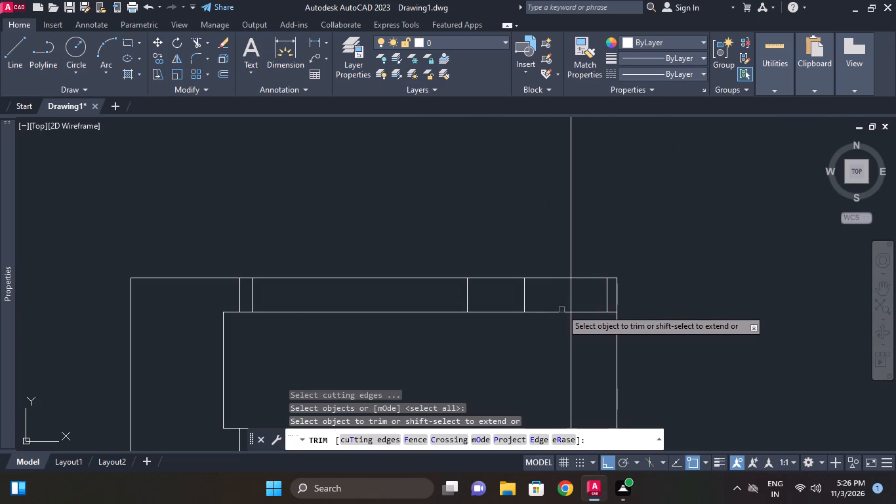
{"action": "left_click", "coordinate": [570, 299]}
{"action": "middle_click_drag", "start_coordinate": [570, 300], "coordinate": [591, 247]}
{"action": "scroll", "coordinate": [580, 277], "scroll_direction": "down", "scroll_amount": 1}
{"action": "left_click", "coordinate": [590, 347]}
{"action": "key", "text": "Escape"}
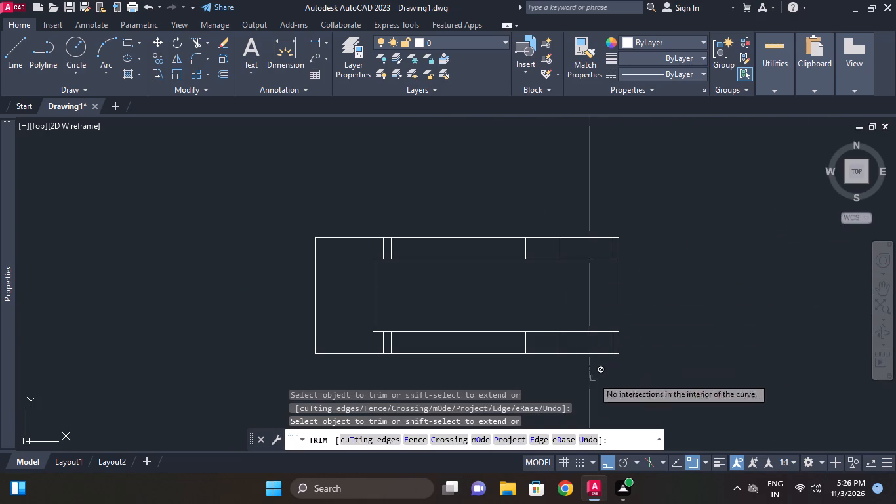
Erase the leftover construction line pieces above and below the projected view.
{"action": "middle_click_drag", "start_coordinate": [594, 372], "coordinate": [598, 357]}
{"action": "key", "text": "e"}
{"action": "key", "text": "space"}
{"action": "left_click", "coordinate": [571, 365]}
{"action": "left_click", "coordinate": [638, 364]}
{"action": "left_click", "coordinate": [632, 363]}
{"action": "left_click", "coordinate": [574, 359]}
{"action": "key", "text": "space"}
{"action": "left_click", "coordinate": [596, 163]}
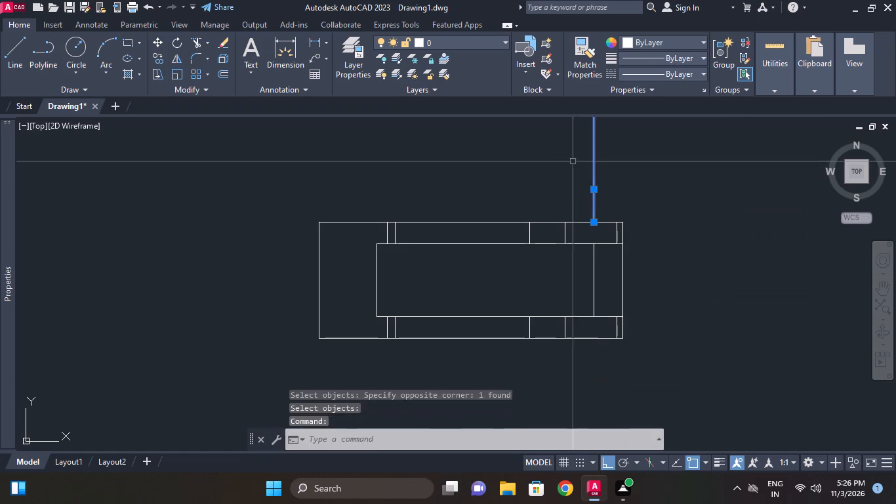
{"action": "left_click", "coordinate": [554, 161]}
{"action": "key", "text": "space"}
{"action": "middle_click_drag", "start_coordinate": [669, 213], "coordinate": [664, 200]}
{"action": "scroll", "coordinate": [649, 182], "scroll_direction": "down", "scroll_amount": 1}
{"action": "double_click", "coordinate": [640, 161]}
{"action": "right_click", "coordinate": [640, 161]}
{"action": "key", "text": "Escape"}
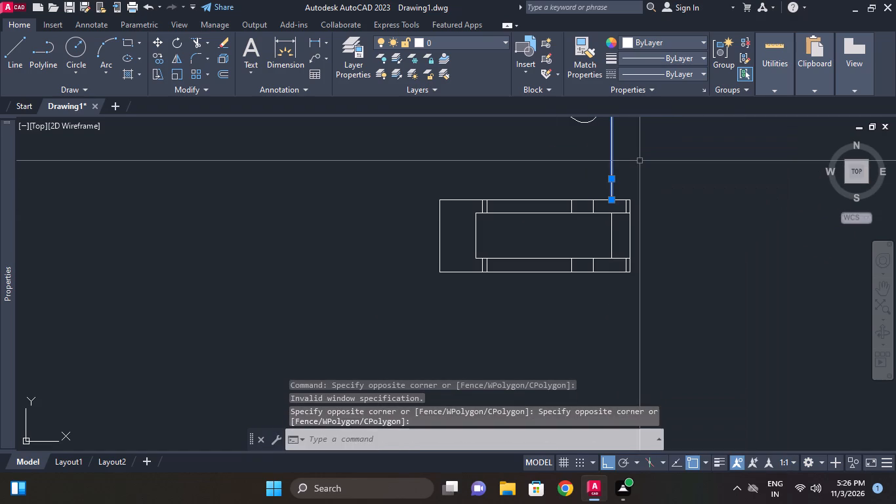
{"action": "type", "text": "e"}
{"action": "key", "text": "space"}
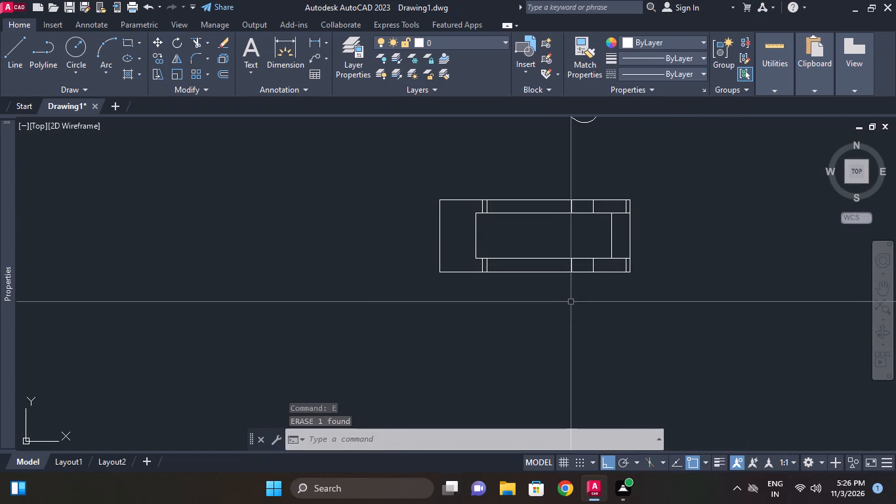
Draw vertical construction lines through both long sides of the narrow rectangular slot at the bracket's left end.
{"action": "middle_click_drag", "start_coordinate": [582, 310], "coordinate": [596, 379]}
{"action": "scroll", "coordinate": [590, 358], "scroll_direction": "down", "scroll_amount": 1}
{"action": "scroll", "coordinate": [574, 307], "scroll_direction": "down", "scroll_amount": 1}
{"action": "scroll", "coordinate": [537, 253], "scroll_direction": "up", "scroll_amount": 1}
{"action": "middle_click", "coordinate": [537, 253]}
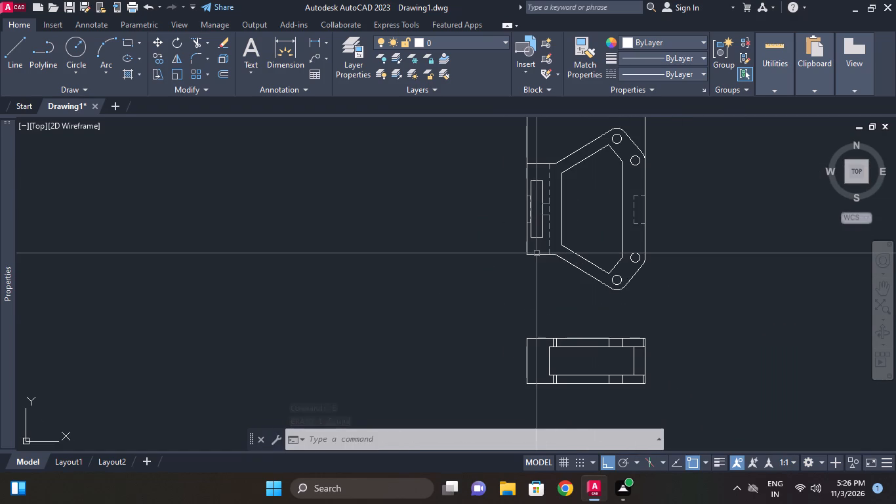
{"action": "key", "text": "x"}
{"action": "key", "text": "l"}
{"action": "key", "text": "space"}
{"action": "type", "text": "v"}
{"action": "key", "text": "space"}
{"action": "scroll", "coordinate": [529, 218], "scroll_direction": "up", "scroll_amount": 2}
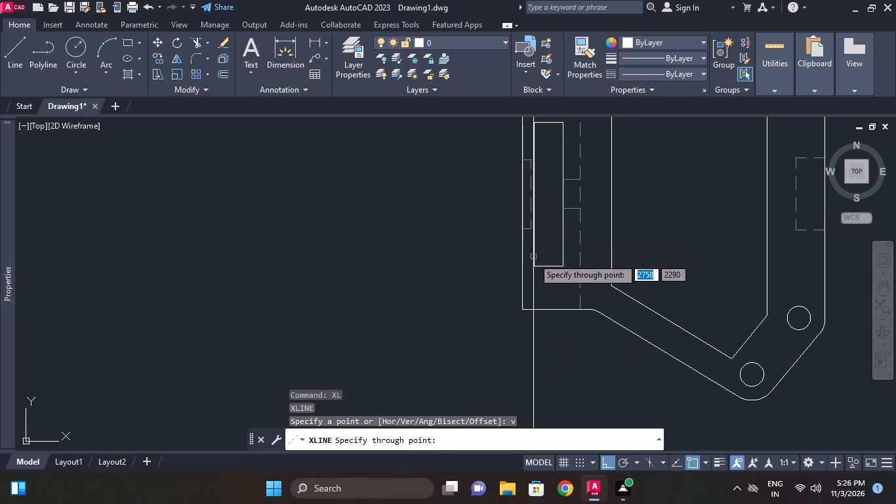
{"action": "left_click", "coordinate": [535, 264]}
{"action": "left_click", "coordinate": [563, 262]}
{"action": "middle_click_drag", "start_coordinate": [569, 265], "coordinate": [607, 52]}
{"action": "key", "text": "Escape"}
Trim the two slot construction lines above and below the projected view, keeping the segments inside its outline.
{"action": "middle_click_drag", "start_coordinate": [594, 211], "coordinate": [590, 143]}
{"action": "key", "text": "t"}
{"action": "key", "text": "r"}
{"action": "key", "text": "space"}
{"action": "key", "text": "space"}
{"action": "middle_click_drag", "start_coordinate": [605, 217], "coordinate": [610, 198]}
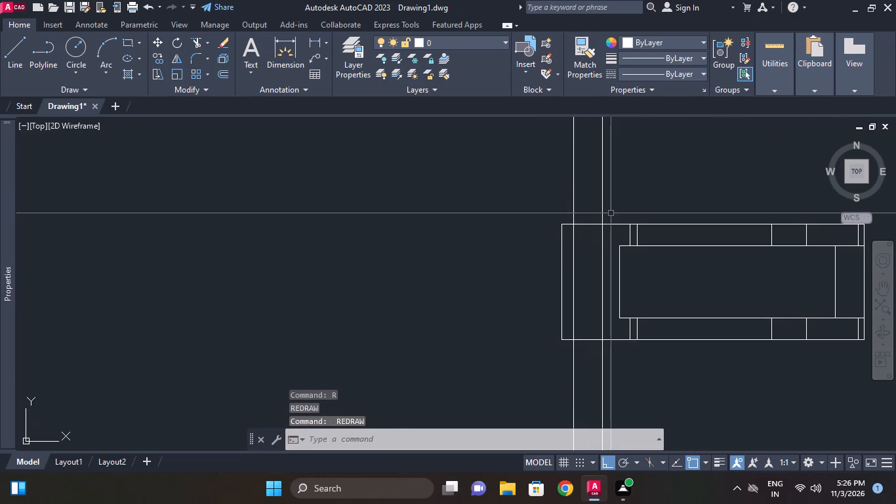
{"action": "type", "text": "tr"}
{"action": "key", "text": "space"}
{"action": "left_click", "coordinate": [611, 198]}
{"action": "key", "text": "Escape"}
{"action": "key", "text": "space"}
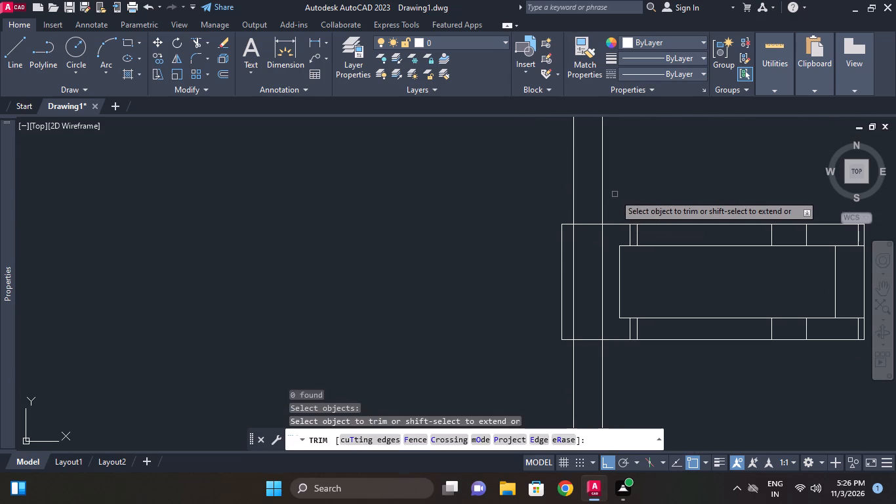
{"action": "left_click", "coordinate": [614, 194]}
{"action": "left_click", "coordinate": [481, 190]}
{"action": "middle_click_drag", "start_coordinate": [528, 192], "coordinate": [538, 125]}
{"action": "left_click_drag", "start_coordinate": [680, 337], "coordinate": [610, 321]}
{"action": "left_click", "coordinate": [422, 285]}
{"action": "key", "text": "Escape"}
Match the two slot lines in the projected view to the bracket's dashed vertical line with Match Properties.
{"action": "middle_click_drag", "start_coordinate": [563, 246], "coordinate": [546, 322]}
{"action": "scroll", "coordinate": [561, 253], "scroll_direction": "down", "scroll_amount": 1}
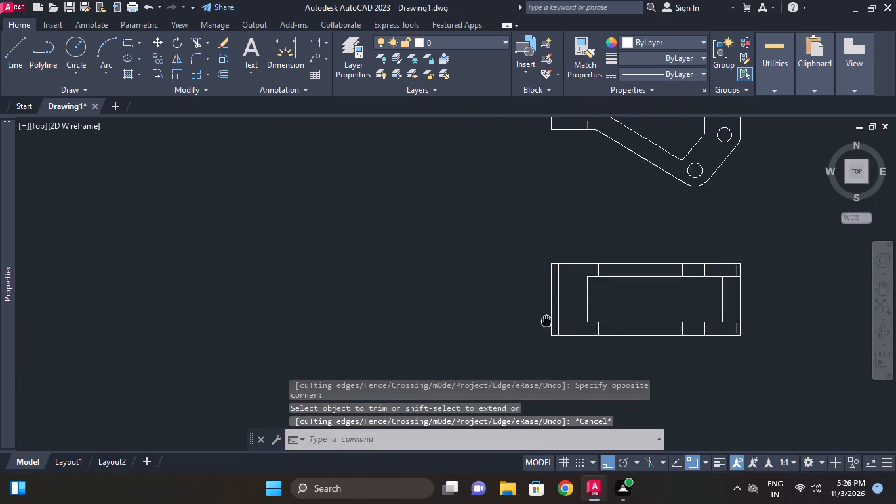
{"action": "middle_click_drag", "start_coordinate": [546, 322], "coordinate": [544, 317]}
{"action": "scroll", "coordinate": [519, 207], "scroll_direction": "down", "scroll_amount": 2}
{"action": "middle_click_drag", "start_coordinate": [519, 226], "coordinate": [522, 268]}
{"action": "scroll", "coordinate": [554, 224], "scroll_direction": "up", "scroll_amount": 2}
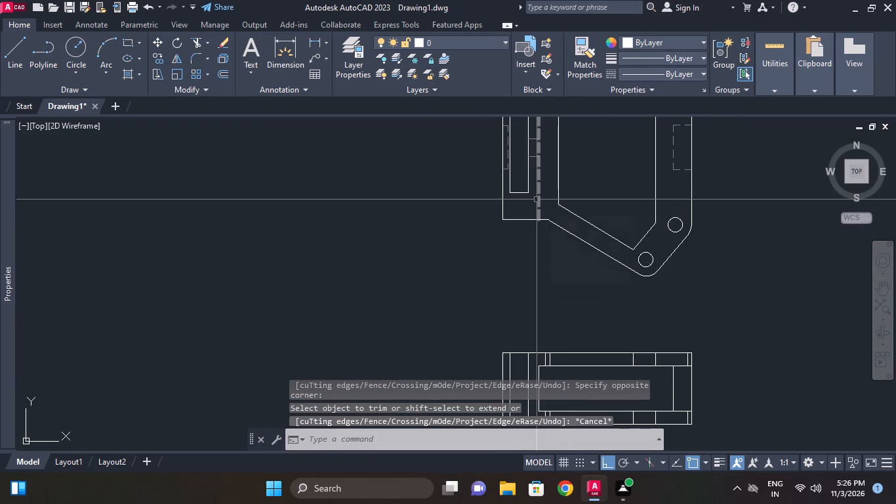
{"action": "left_click", "coordinate": [537, 199]}
{"action": "type", "text": "ma"}
{"action": "key", "text": "space"}
{"action": "middle_click_drag", "start_coordinate": [567, 264], "coordinate": [578, 169]}
{"action": "middle_click", "coordinate": [549, 257]}
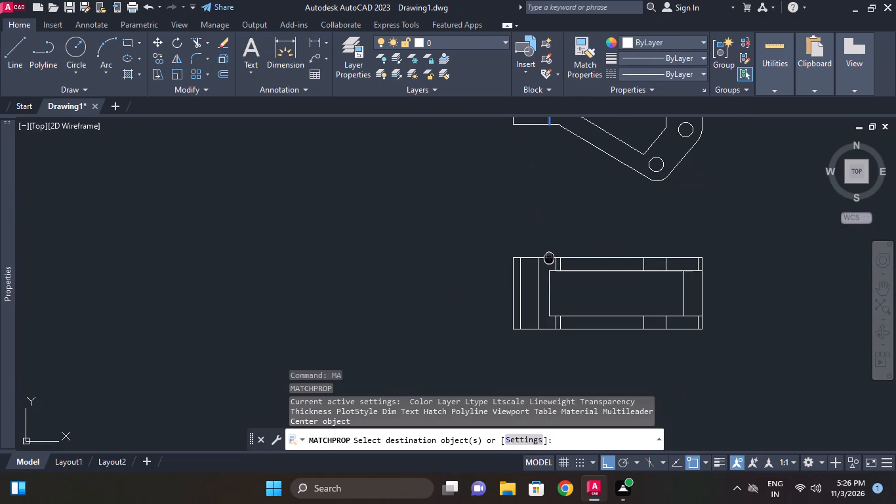
{"action": "left_click", "coordinate": [542, 266]}
{"action": "left_click", "coordinate": [530, 266]}
{"action": "left_click", "coordinate": [523, 272]}
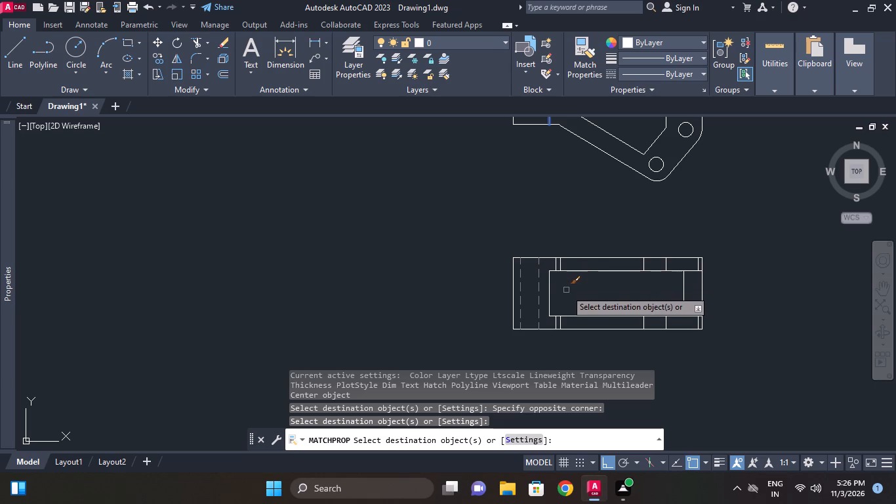
{"action": "key", "text": "Escape"}
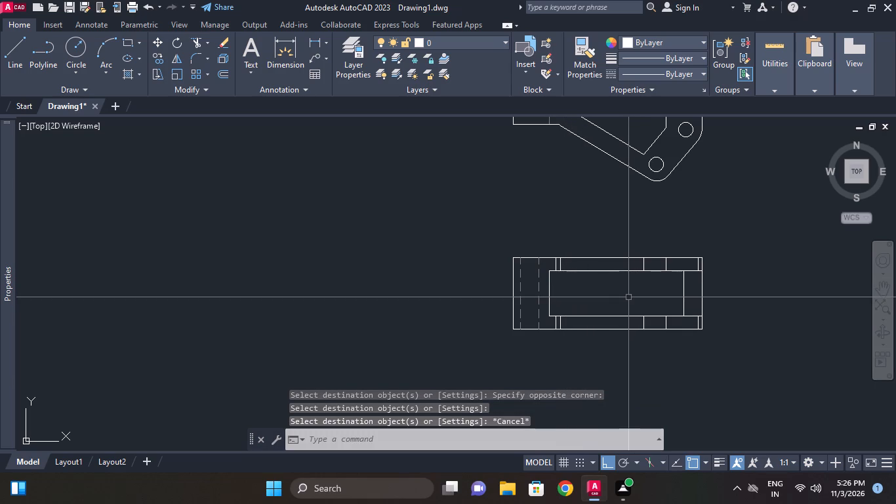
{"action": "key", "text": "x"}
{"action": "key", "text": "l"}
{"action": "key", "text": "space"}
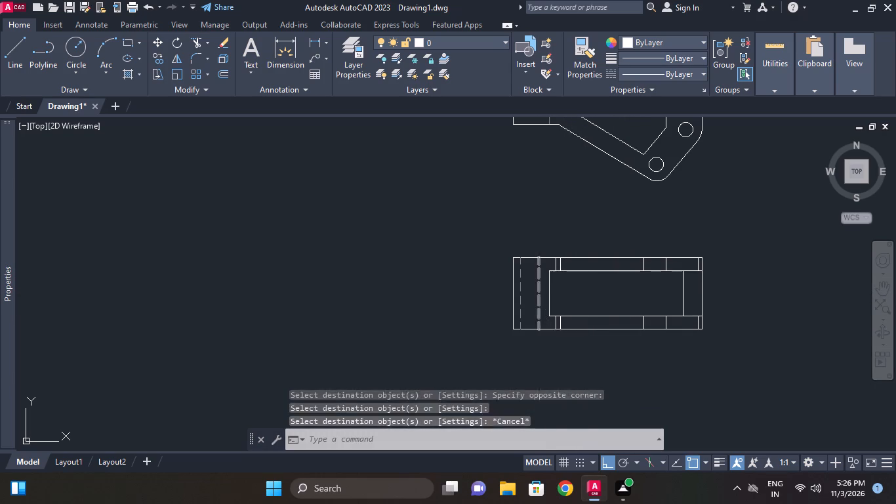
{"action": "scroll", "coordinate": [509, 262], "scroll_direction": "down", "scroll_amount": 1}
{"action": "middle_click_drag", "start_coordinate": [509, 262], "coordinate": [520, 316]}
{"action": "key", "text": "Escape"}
Copy the dashed recess and two short dashed lines at the bracket's left end from its left-edge midpoint to the projected view's left-edge midpoint.
{"action": "scroll", "coordinate": [500, 175], "scroll_direction": "up", "scroll_amount": 2}
{"action": "left_click_drag", "start_coordinate": [510, 156], "coordinate": [516, 165]}
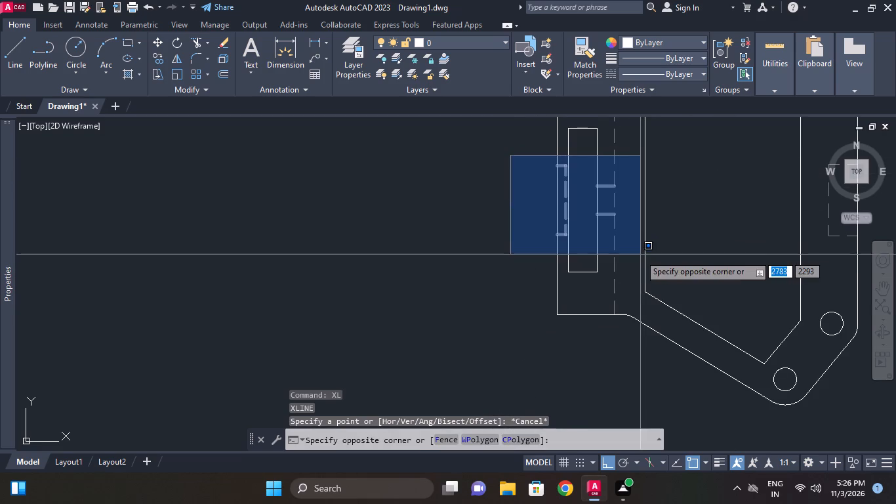
{"action": "left_click", "coordinate": [637, 257]}
{"action": "right_click", "coordinate": [649, 213]}
{"action": "left_click", "coordinate": [684, 261]}
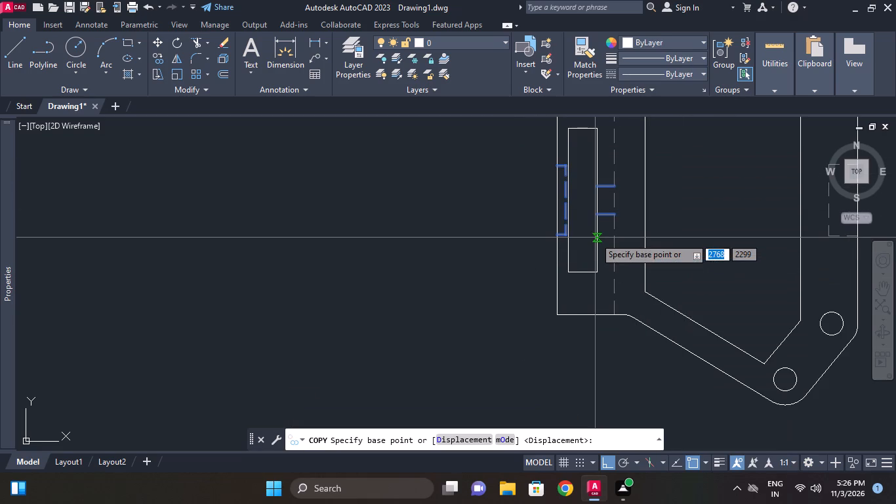
{"action": "type", "text": "mi"}
{"action": "key", "text": "space"}
{"action": "left_click", "coordinate": [558, 222]}
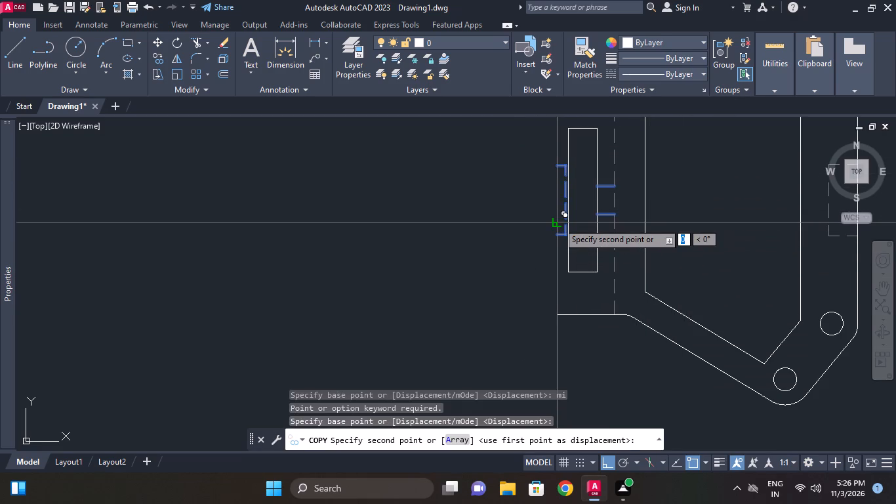
{"action": "key", "text": "Escape"}
{"action": "key", "text": "c"}
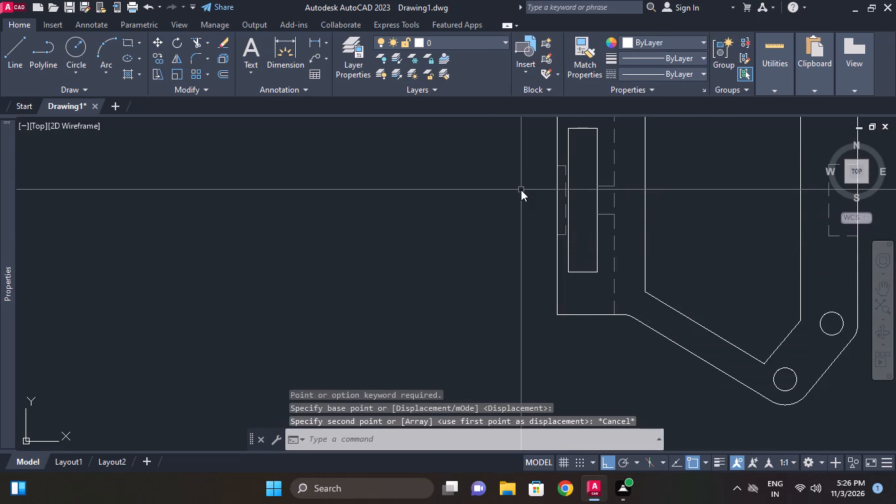
{"action": "type", "text": "o p"}
{"action": "key", "text": "space"}
{"action": "key", "text": "space"}
{"action": "type", "text": "mid"}
{"action": "key", "text": "space"}
{"action": "left_click", "coordinate": [552, 211]}
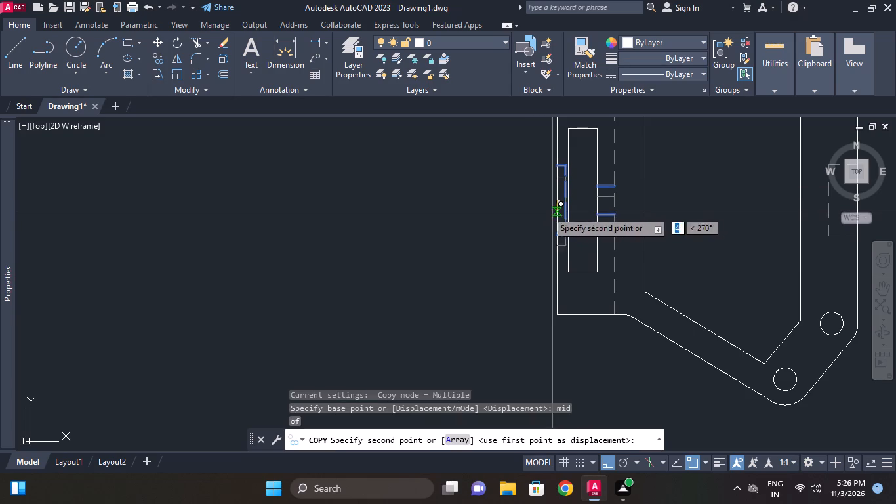
{"action": "middle_click_drag", "start_coordinate": [457, 199], "coordinate": [455, 146]}
{"action": "middle_click_drag", "start_coordinate": [476, 253], "coordinate": [479, 119]}
{"action": "scroll", "coordinate": [476, 253], "scroll_direction": "down", "scroll_amount": 2}
{"action": "middle_click_drag", "start_coordinate": [472, 178], "coordinate": [485, 170]}
{"action": "right_click", "coordinate": [543, 213], "text": "ctrl"}
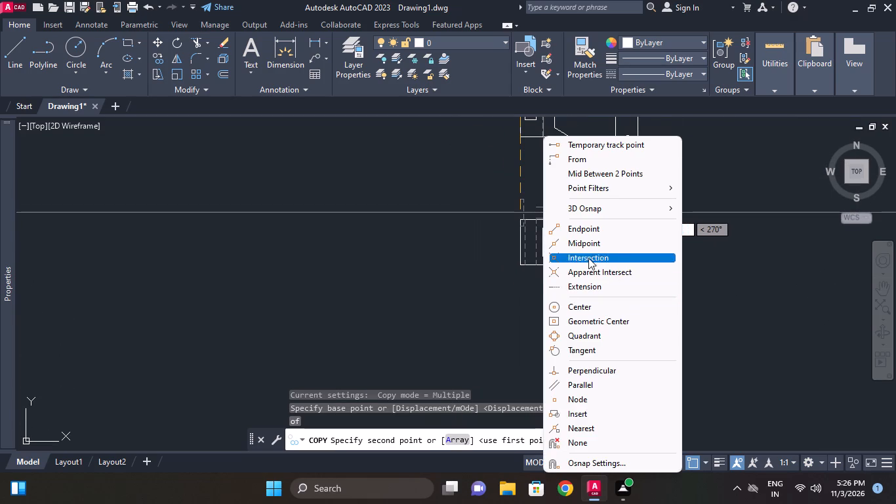
{"action": "left_click", "coordinate": [585, 245]}
{"action": "scroll", "coordinate": [533, 240], "scroll_direction": "up", "scroll_amount": 2}
{"action": "left_click", "coordinate": [501, 247]}
{"action": "middle_click_drag", "start_coordinate": [554, 191], "coordinate": [556, 199]}
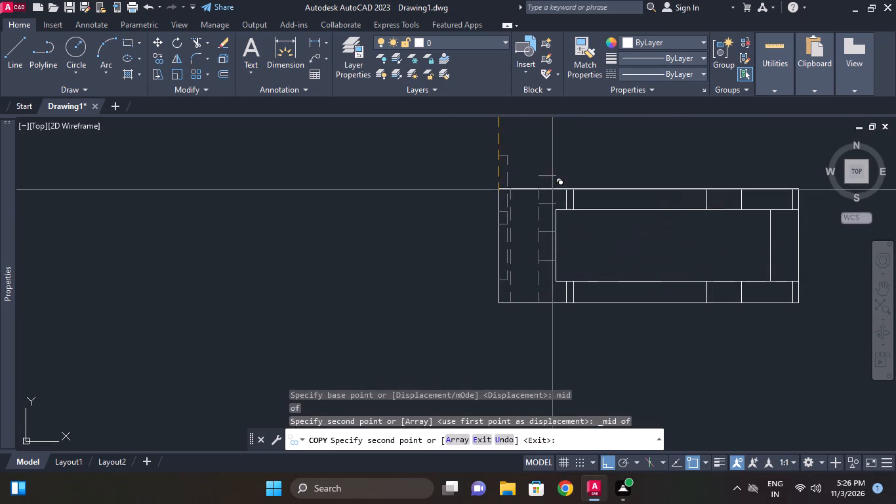
{"action": "middle_click_drag", "start_coordinate": [556, 199], "coordinate": [558, 212]}
{"action": "key", "text": "Escape"}
Dismiss the Microsoft 365 Copilot sign-in notification.
{"action": "middle_click", "coordinate": [590, 288]}
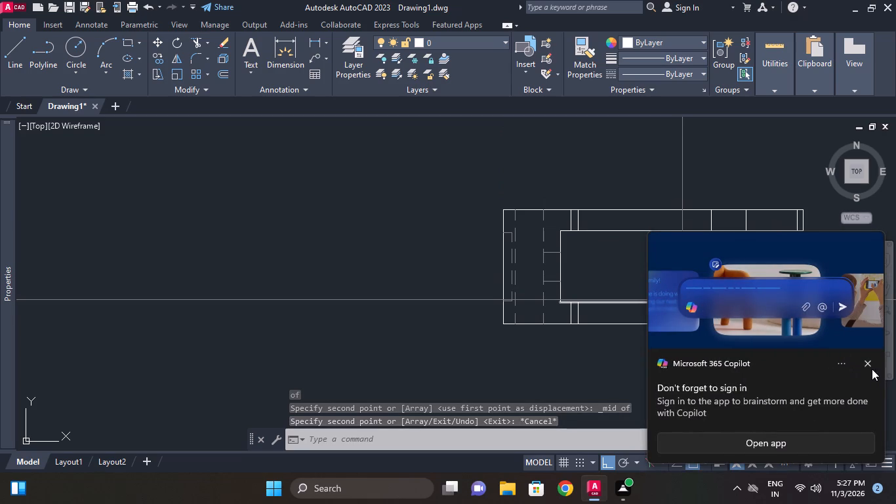
{"action": "left_click", "coordinate": [866, 364]}
Draw four vertical construction lines through the left and right quadrants of the bracket's two lower holes.
{"action": "scroll", "coordinate": [766, 308], "scroll_direction": "down", "scroll_amount": 4}
{"action": "middle_click_drag", "start_coordinate": [758, 325], "coordinate": [755, 337]}
{"action": "middle_click_drag", "start_coordinate": [683, 272], "coordinate": [679, 354]}
{"action": "scroll", "coordinate": [682, 341], "scroll_direction": "down", "scroll_amount": 2}
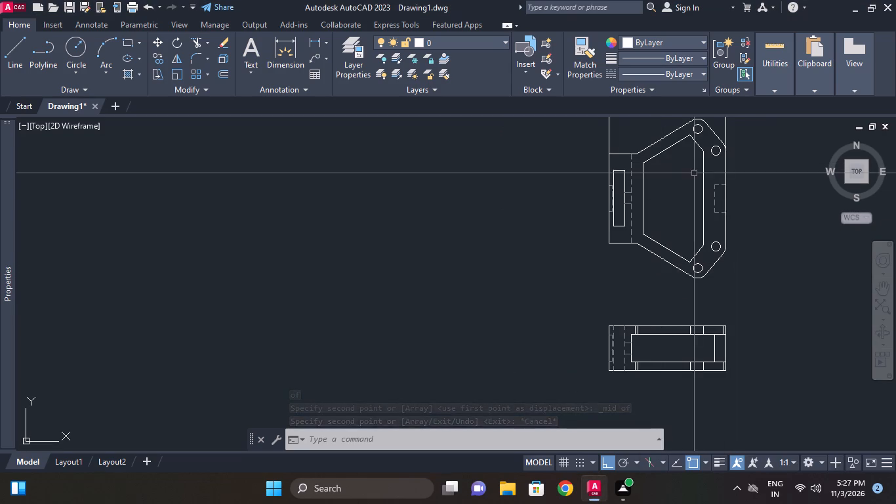
{"action": "middle_click_drag", "start_coordinate": [694, 173], "coordinate": [691, 190]}
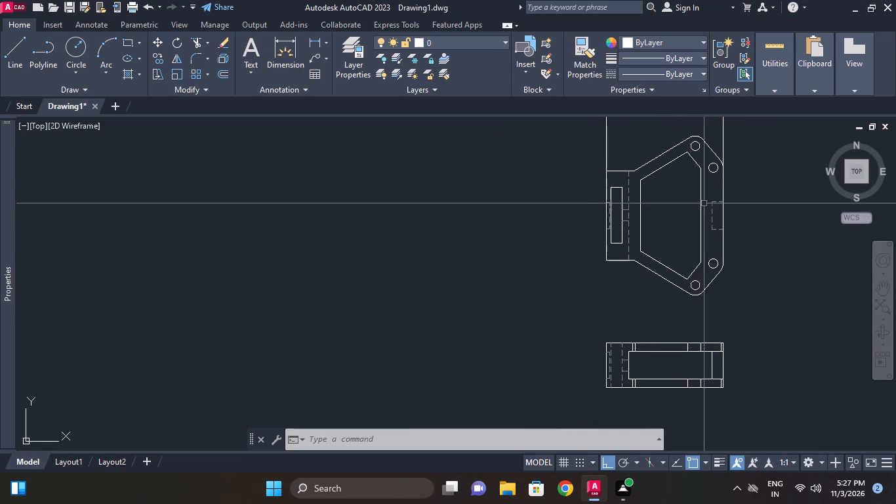
{"action": "type", "text": "xl v"}
{"action": "key", "text": "space"}
{"action": "scroll", "coordinate": [720, 247], "scroll_direction": "up", "scroll_amount": 2}
{"action": "left_click", "coordinate": [716, 288]}
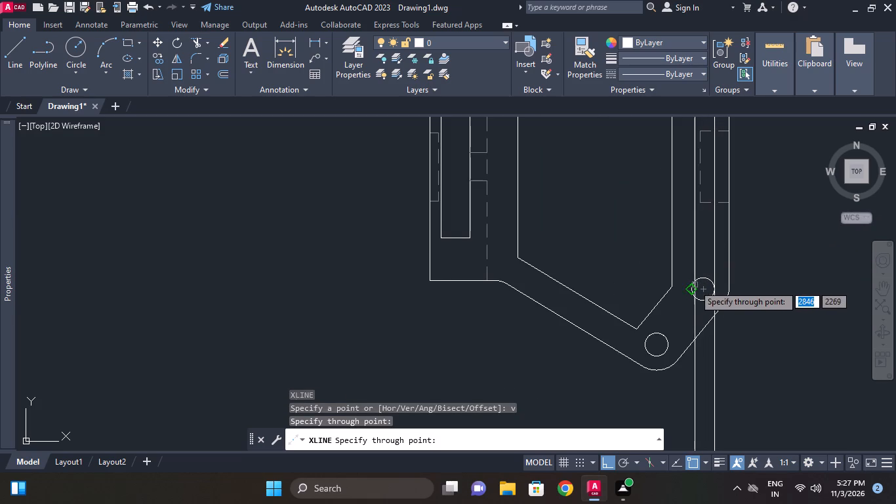
{"action": "left_click", "coordinate": [694, 285]}
{"action": "middle_click_drag", "start_coordinate": [687, 295], "coordinate": [689, 265]}
{"action": "left_click", "coordinate": [670, 314]}
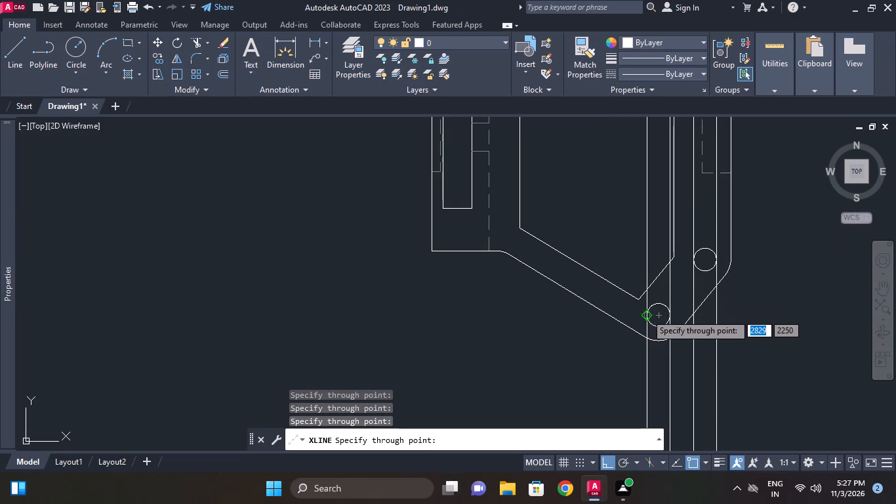
{"action": "left_click", "coordinate": [646, 314]}
{"action": "middle_click_drag", "start_coordinate": [696, 306], "coordinate": [703, 278]}
Draw vertical construction lines through the inner cutout's left edge and its upper pointed corner.
{"action": "middle_click_drag", "start_coordinate": [704, 278], "coordinate": [713, 274]}
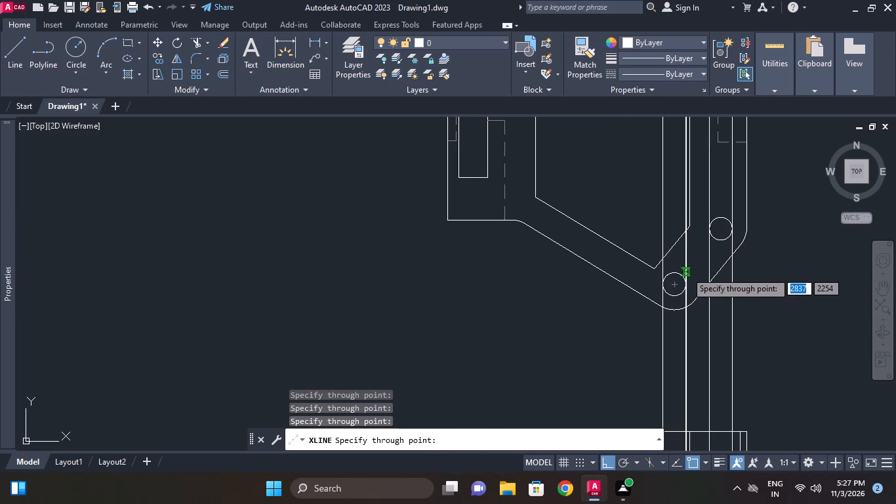
{"action": "middle_click_drag", "start_coordinate": [686, 273], "coordinate": [688, 280]}
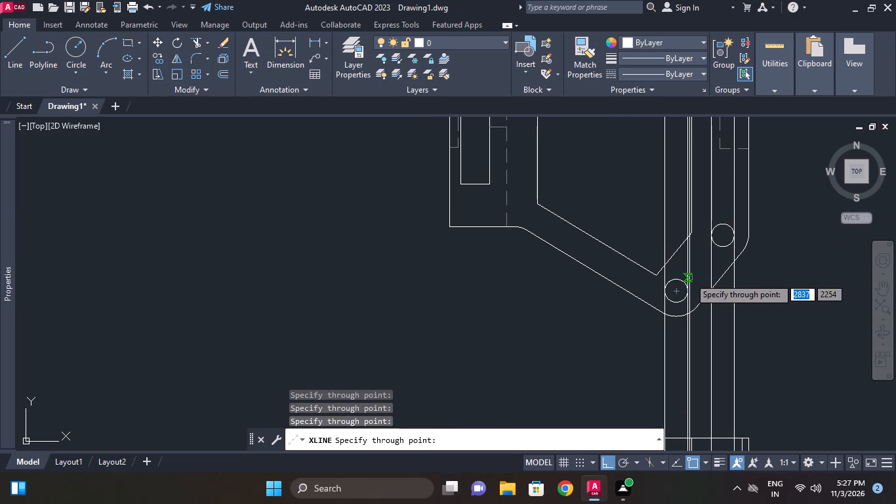
{"action": "scroll", "coordinate": [659, 268], "scroll_direction": "down", "scroll_amount": 2}
{"action": "scroll", "coordinate": [618, 180], "scroll_direction": "up", "scroll_amount": 1}
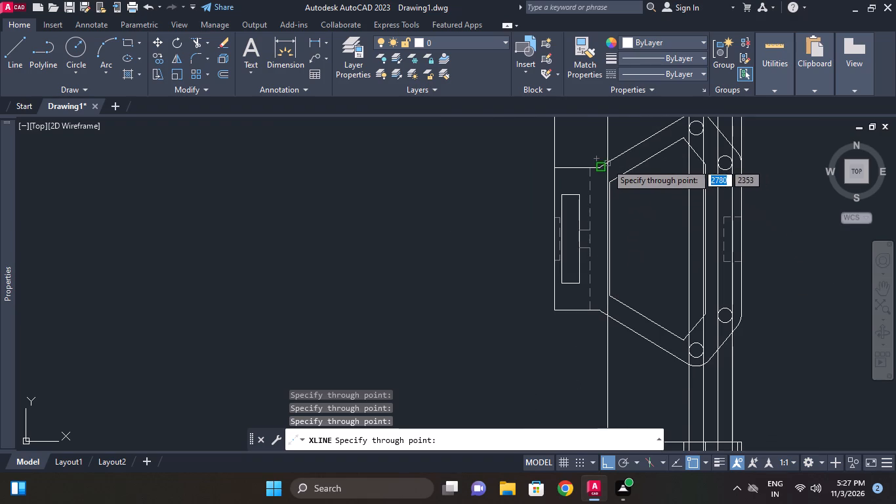
{"action": "scroll", "coordinate": [603, 165], "scroll_direction": "down", "scroll_amount": 1}
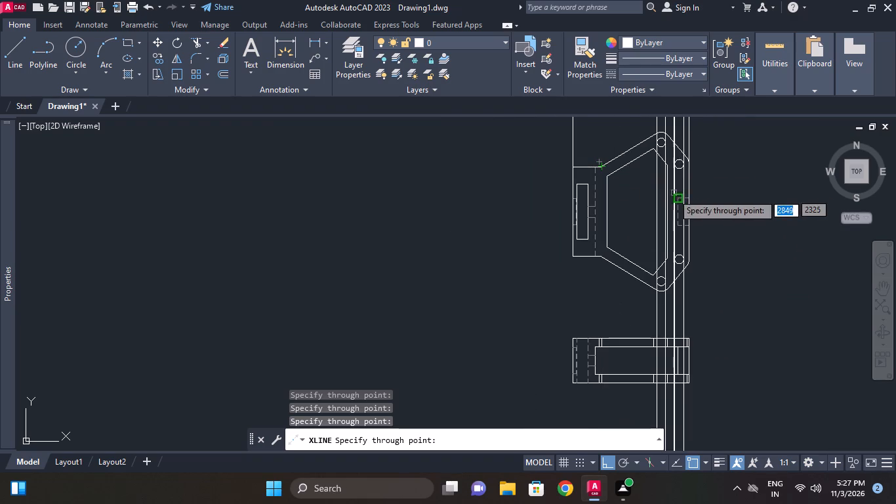
{"action": "left_click", "coordinate": [607, 177]}
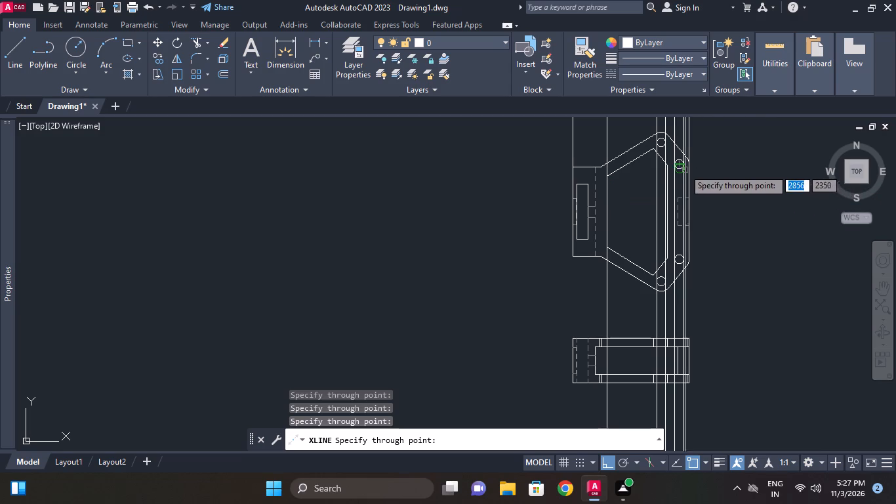
{"action": "scroll", "coordinate": [652, 158], "scroll_direction": "up", "scroll_amount": 1}
{"action": "left_click", "coordinate": [653, 146]}
{"action": "middle_click_drag", "start_coordinate": [708, 209], "coordinate": [725, 108]}
{"action": "key", "text": "Escape"}
{"action": "middle_click_drag", "start_coordinate": [738, 198], "coordinate": [737, 173]}
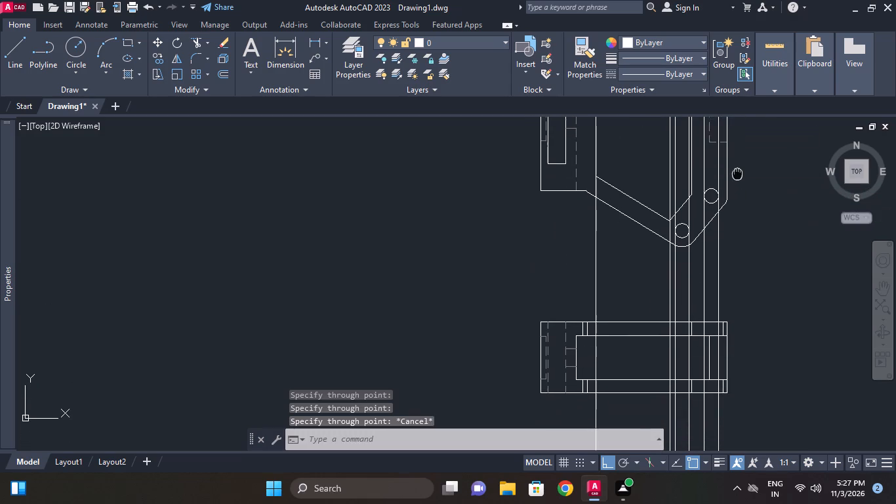
{"action": "middle_click_drag", "start_coordinate": [737, 173], "coordinate": [737, 172]}
{"action": "key", "text": "Escape"}
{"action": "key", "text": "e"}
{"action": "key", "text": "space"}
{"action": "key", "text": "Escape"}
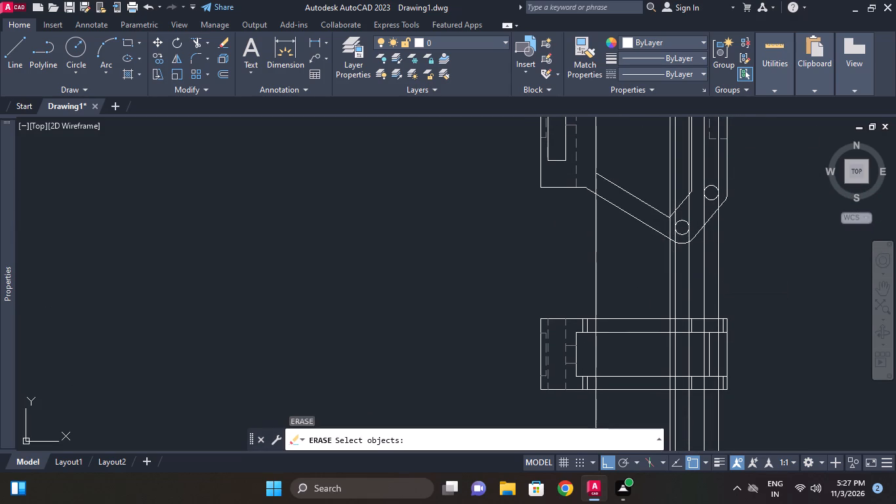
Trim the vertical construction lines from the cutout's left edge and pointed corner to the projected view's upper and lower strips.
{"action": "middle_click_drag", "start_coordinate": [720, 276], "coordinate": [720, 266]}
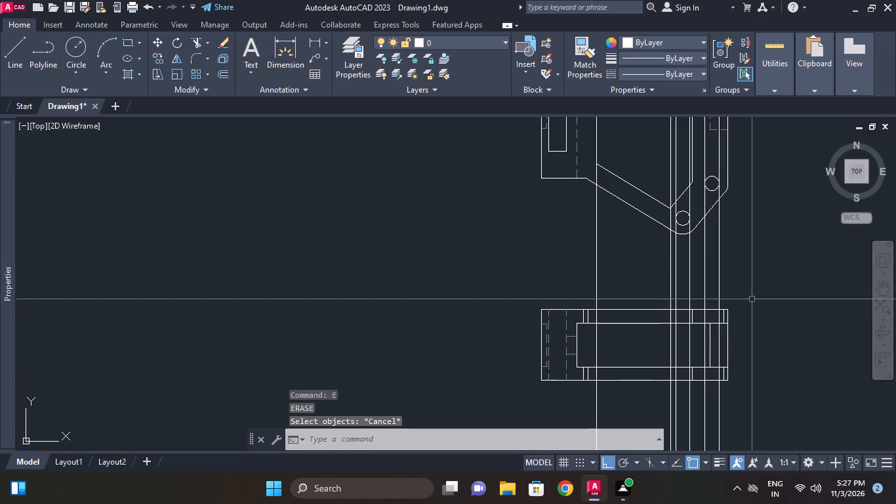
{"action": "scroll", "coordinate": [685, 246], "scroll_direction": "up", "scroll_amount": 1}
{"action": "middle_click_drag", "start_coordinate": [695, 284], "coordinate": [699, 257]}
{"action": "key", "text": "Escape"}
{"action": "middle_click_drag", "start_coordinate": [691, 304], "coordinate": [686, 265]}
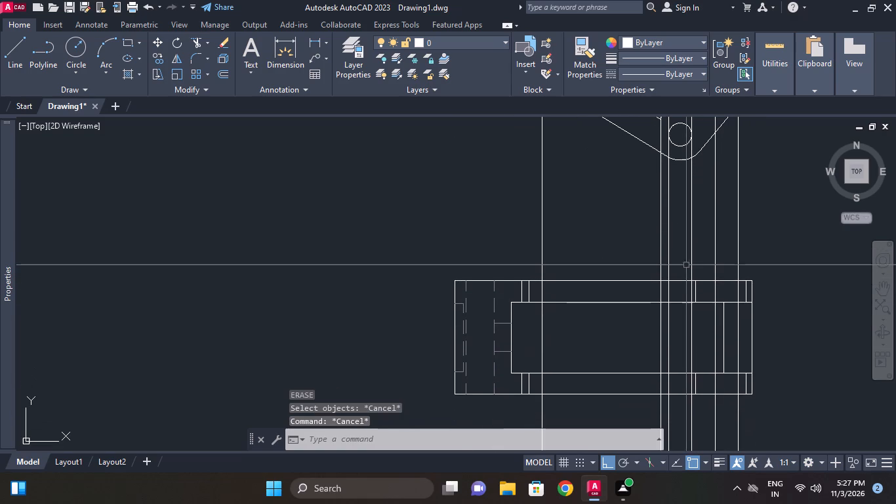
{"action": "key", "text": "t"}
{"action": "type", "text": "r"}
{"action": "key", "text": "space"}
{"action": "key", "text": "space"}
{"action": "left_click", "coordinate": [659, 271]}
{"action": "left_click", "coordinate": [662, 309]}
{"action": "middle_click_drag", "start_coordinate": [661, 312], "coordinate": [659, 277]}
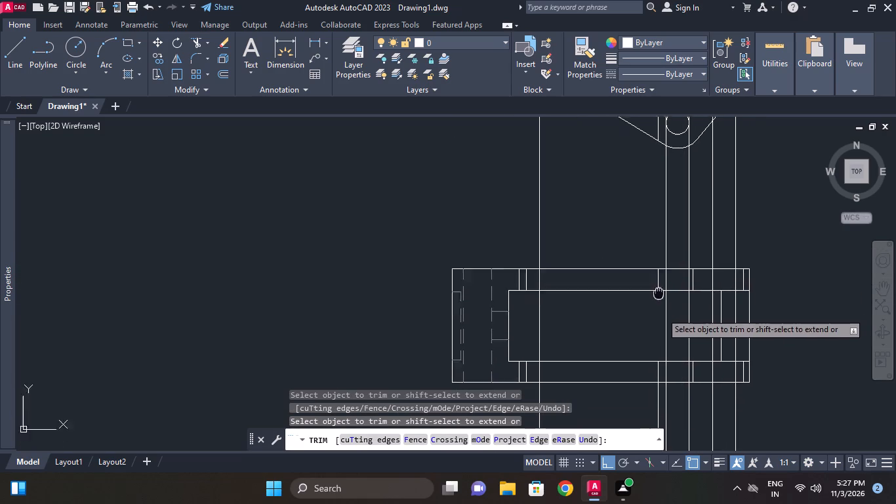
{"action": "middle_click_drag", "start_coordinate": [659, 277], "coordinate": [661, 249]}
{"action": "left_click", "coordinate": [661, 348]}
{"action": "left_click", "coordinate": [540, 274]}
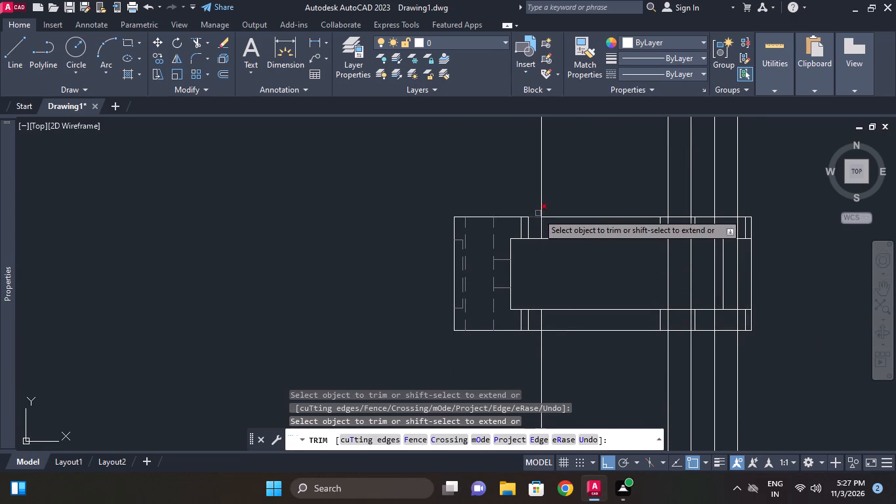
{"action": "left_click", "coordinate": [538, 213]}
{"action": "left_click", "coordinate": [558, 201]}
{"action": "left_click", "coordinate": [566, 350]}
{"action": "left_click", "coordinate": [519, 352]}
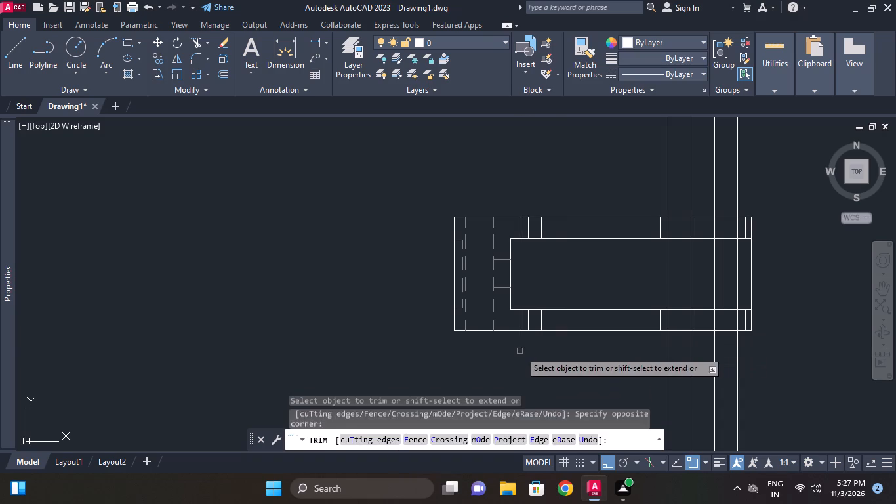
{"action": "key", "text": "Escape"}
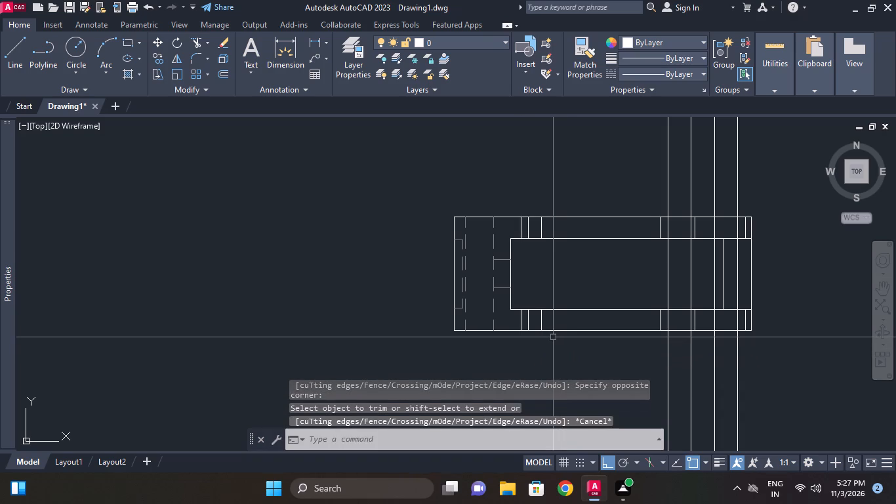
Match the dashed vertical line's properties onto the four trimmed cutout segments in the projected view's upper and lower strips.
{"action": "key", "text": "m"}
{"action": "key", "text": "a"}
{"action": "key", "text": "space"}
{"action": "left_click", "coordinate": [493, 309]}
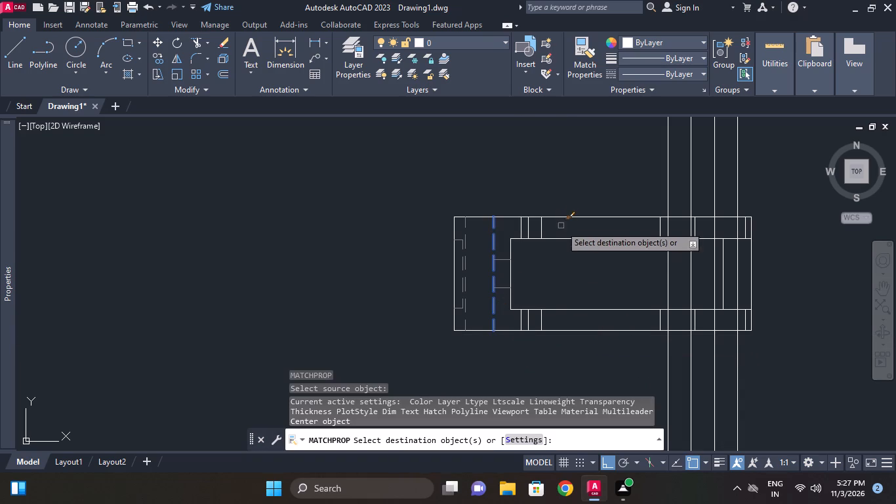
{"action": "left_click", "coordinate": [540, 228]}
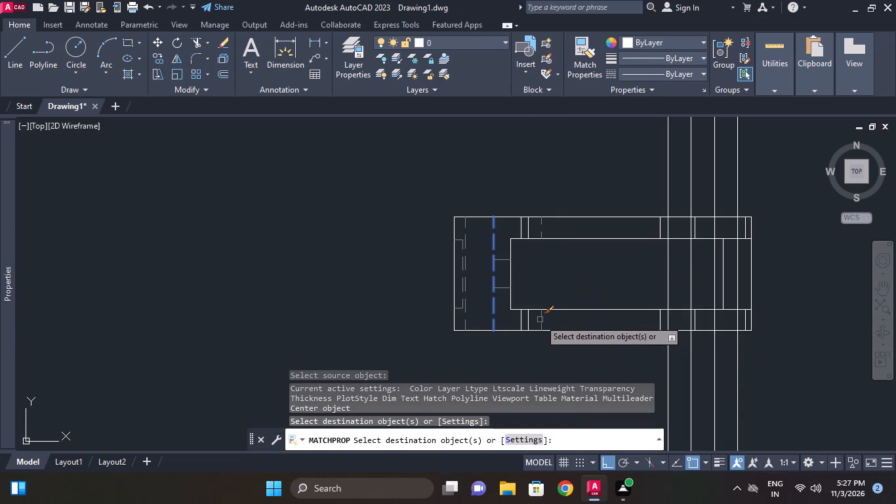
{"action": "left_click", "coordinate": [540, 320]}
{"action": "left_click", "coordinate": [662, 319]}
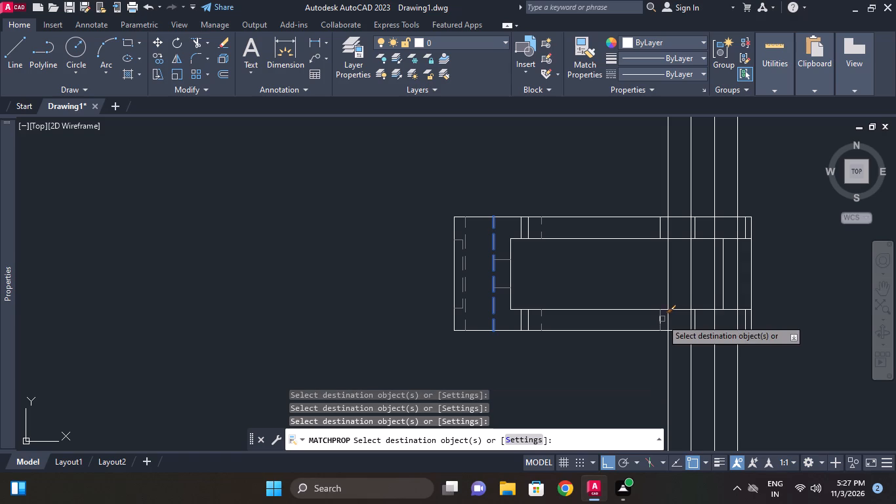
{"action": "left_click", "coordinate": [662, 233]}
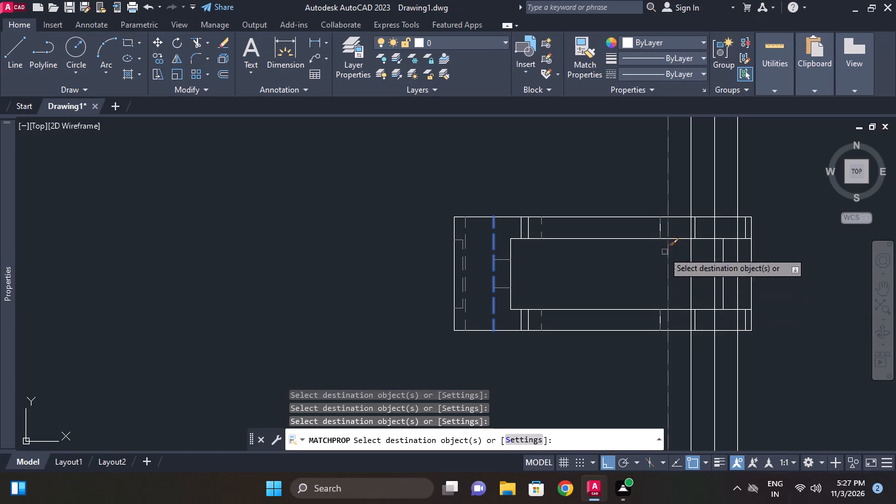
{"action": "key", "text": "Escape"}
Examine the cutout's projected segments and the hole construction lines in the projected view against the bracket above.
{"action": "scroll", "coordinate": [658, 248], "scroll_direction": "up", "scroll_amount": 1}
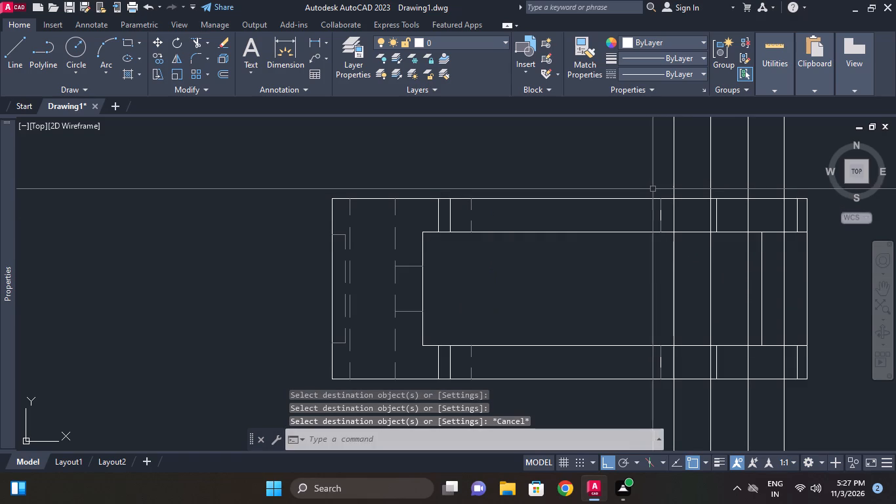
{"action": "scroll", "coordinate": [653, 184], "scroll_direction": "down", "scroll_amount": 1}
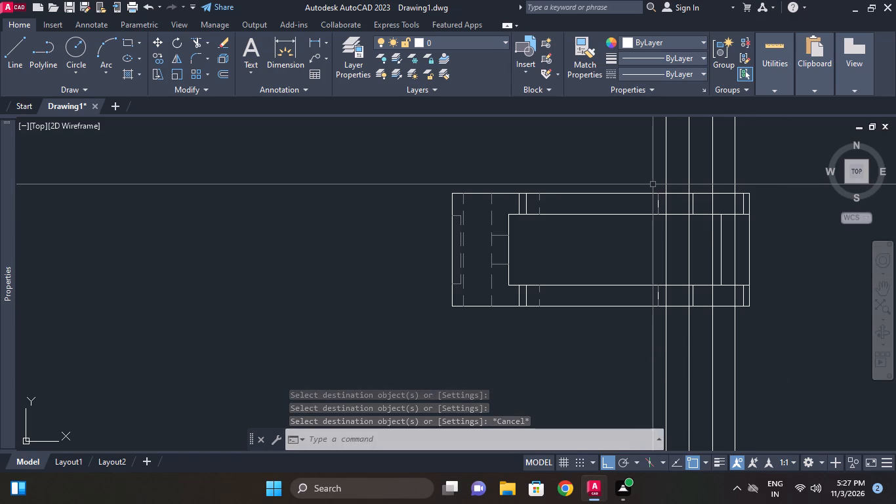
{"action": "middle_click", "coordinate": [653, 184]}
{"action": "middle_click_drag", "start_coordinate": [651, 212], "coordinate": [652, 318]}
{"action": "scroll", "coordinate": [685, 318], "scroll_direction": "down", "scroll_amount": 1}
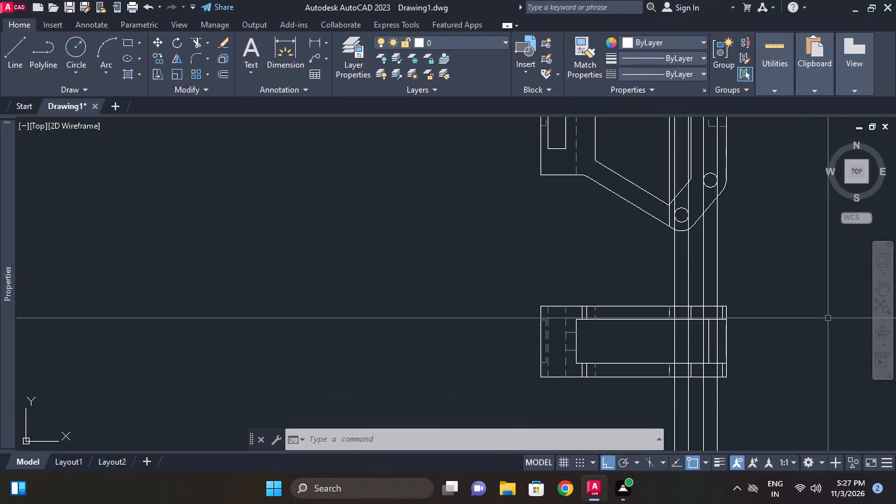
{"action": "middle_click_drag", "start_coordinate": [828, 318], "coordinate": [829, 357]}
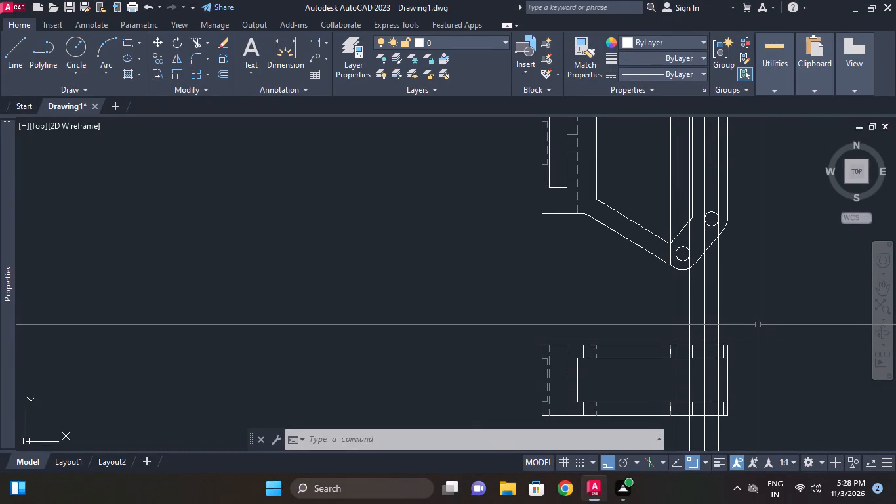
{"action": "middle_click_drag", "start_coordinate": [756, 324], "coordinate": [755, 318]}
{"action": "middle_click_drag", "start_coordinate": [733, 340], "coordinate": [733, 325]}
{"action": "scroll", "coordinate": [733, 327], "scroll_direction": "up", "scroll_amount": 1}
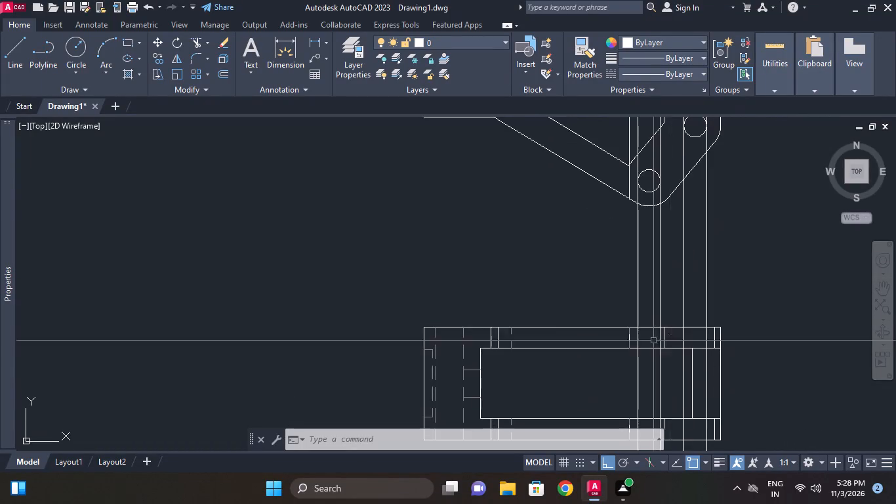
{"action": "middle_click_drag", "start_coordinate": [653, 335], "coordinate": [643, 264]}
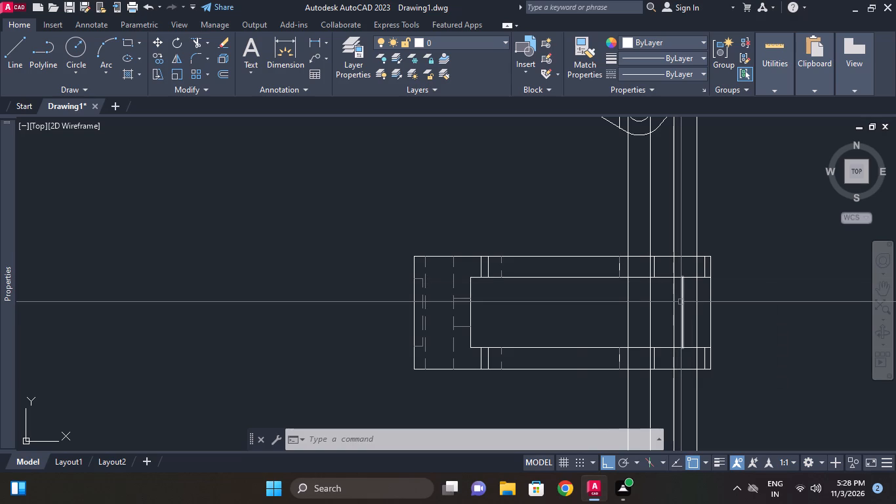
{"action": "scroll", "coordinate": [620, 283], "scroll_direction": "up", "scroll_amount": 1}
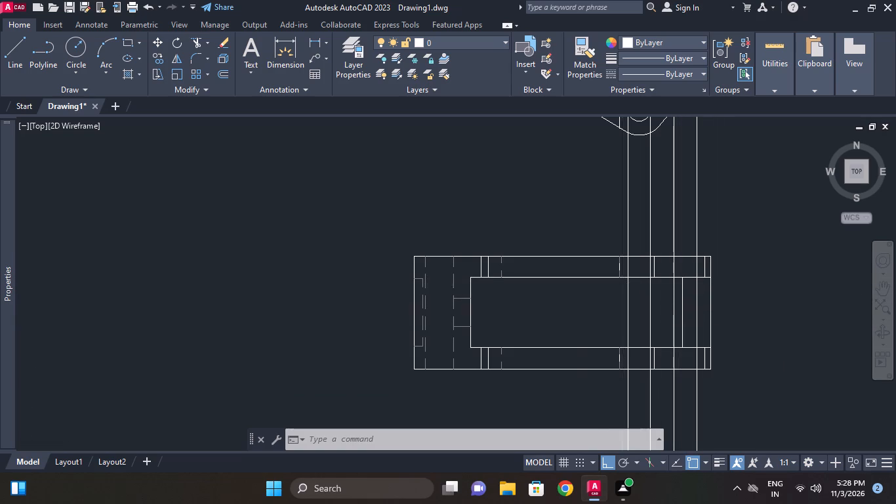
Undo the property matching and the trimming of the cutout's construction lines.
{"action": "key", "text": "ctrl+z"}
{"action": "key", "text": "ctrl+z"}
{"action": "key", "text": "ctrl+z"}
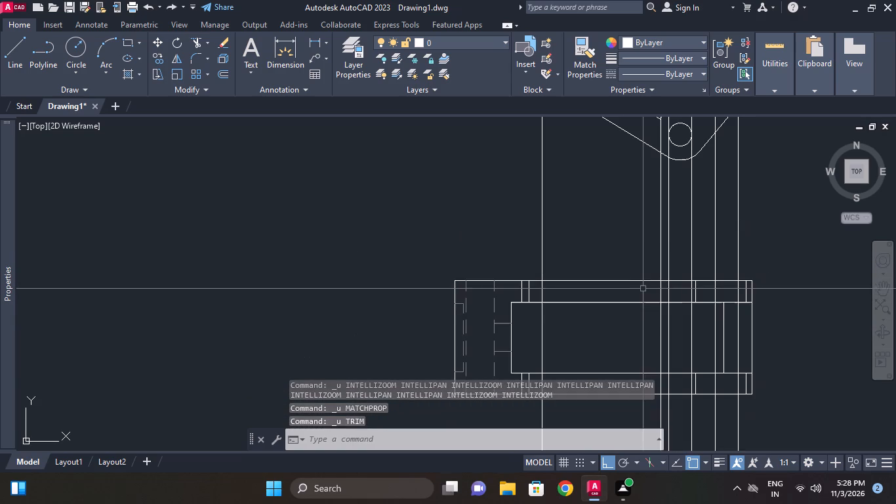
Trim the two cutout construction lines above, inside and below the projected view, keeping only segments in its upper and lower strips.
{"action": "middle_click_drag", "start_coordinate": [612, 299], "coordinate": [610, 285]}
{"action": "middle_click_drag", "start_coordinate": [559, 282], "coordinate": [618, 272]}
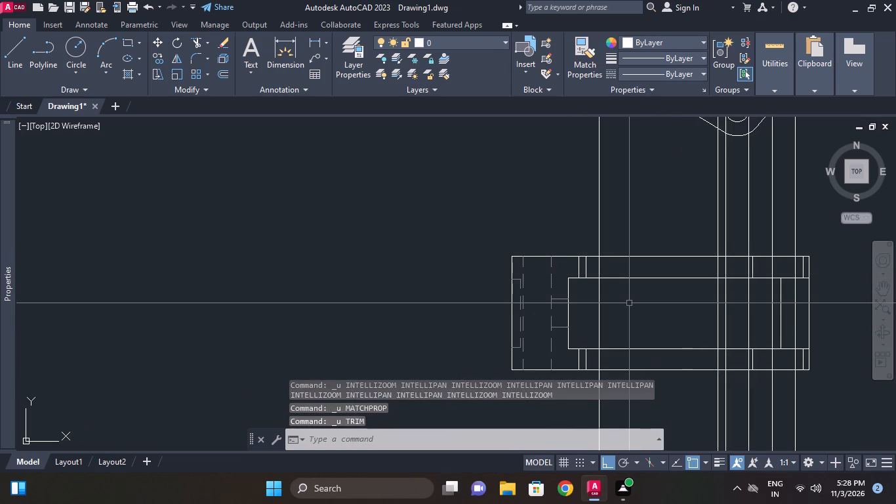
{"action": "key", "text": "t"}
{"action": "key", "text": "r"}
{"action": "key", "text": "space"}
{"action": "key", "text": "space"}
{"action": "left_click", "coordinate": [597, 251]}
{"action": "left_click", "coordinate": [600, 289]}
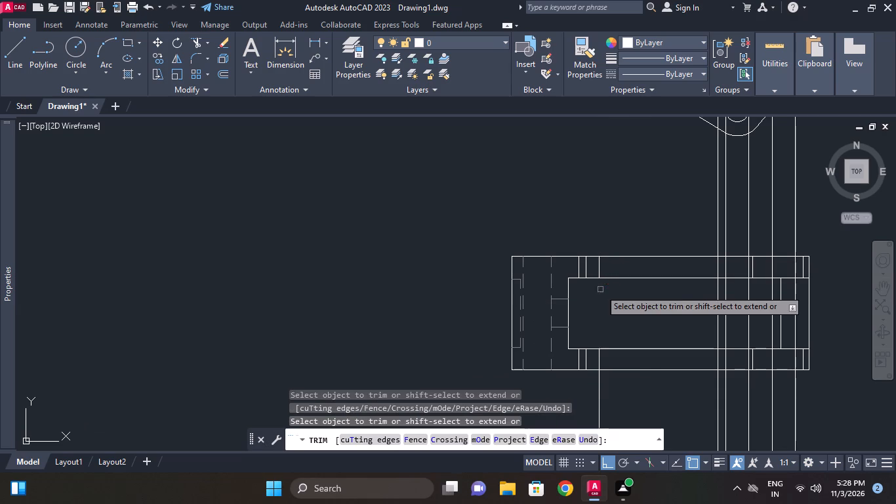
{"action": "left_click", "coordinate": [597, 383]}
{"action": "left_click", "coordinate": [718, 374]}
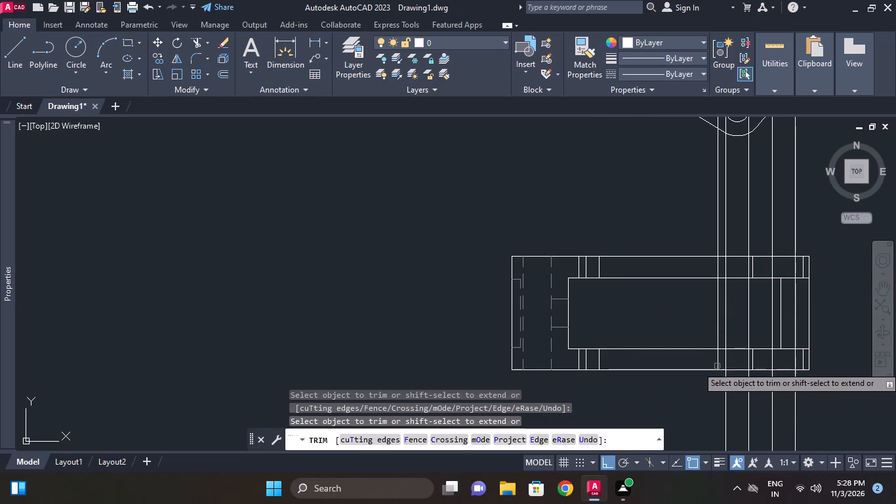
{"action": "left_click", "coordinate": [715, 336]}
{"action": "left_click", "coordinate": [720, 298]}
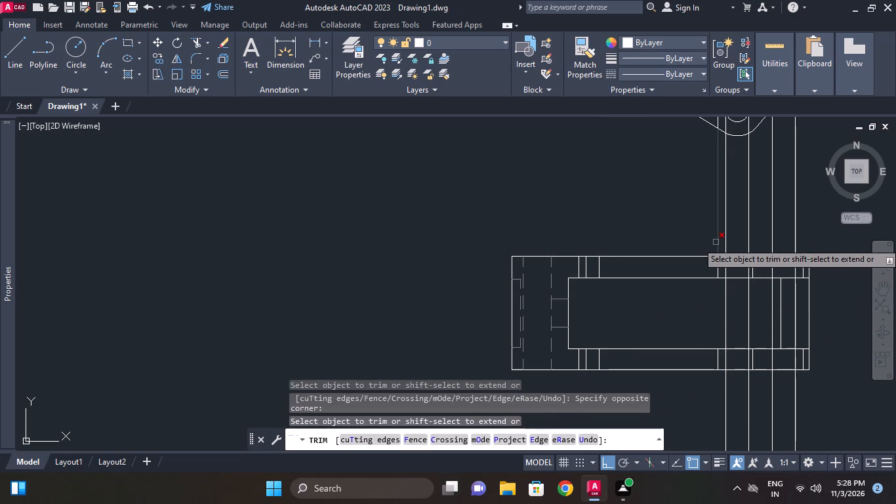
{"action": "left_click", "coordinate": [716, 242]}
{"action": "key", "text": "Escape"}
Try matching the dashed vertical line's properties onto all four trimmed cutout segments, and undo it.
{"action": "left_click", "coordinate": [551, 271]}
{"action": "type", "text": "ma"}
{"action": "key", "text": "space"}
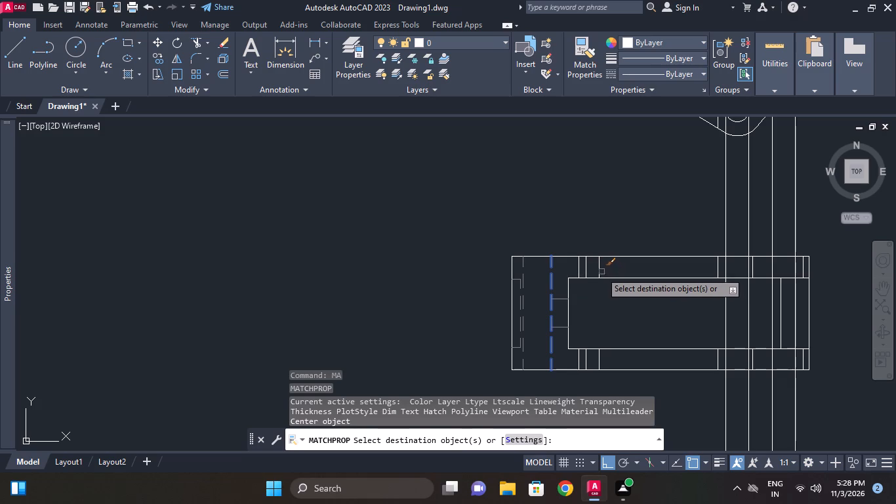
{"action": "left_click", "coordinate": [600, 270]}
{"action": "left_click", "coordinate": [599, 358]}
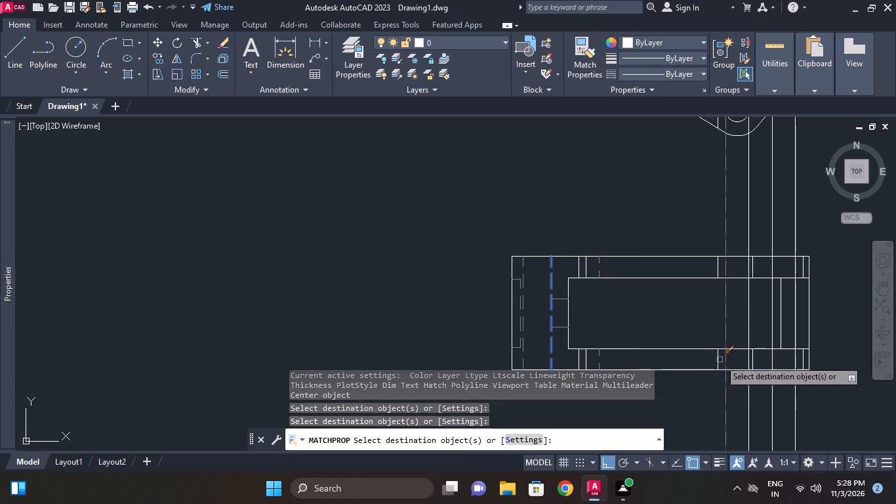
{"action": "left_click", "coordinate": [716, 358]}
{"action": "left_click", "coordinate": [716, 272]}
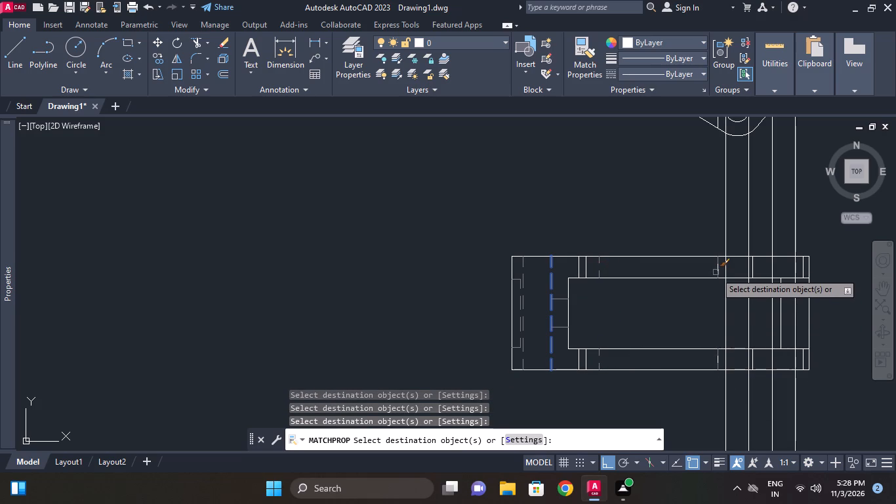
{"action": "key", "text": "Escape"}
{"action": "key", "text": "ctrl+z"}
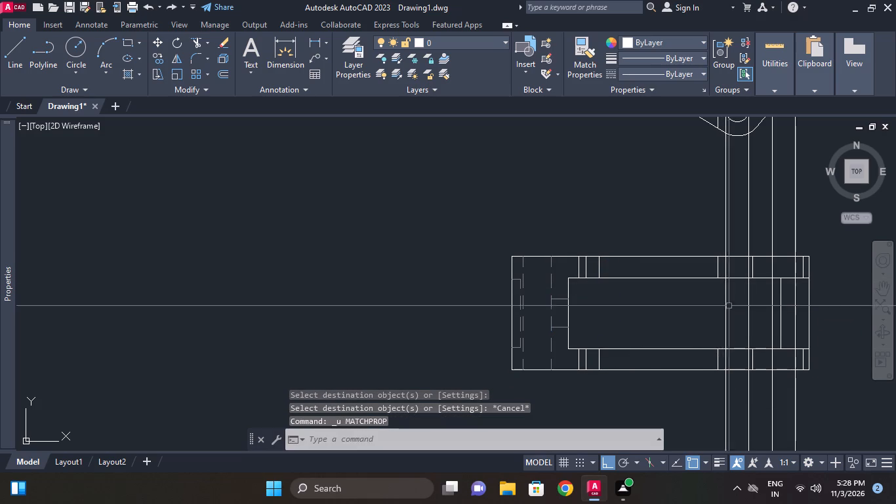
Erase the selectable duplicate segments at the cutout's pointed-corner projection in the projected view's upper and lower strips.
{"action": "left_click", "coordinate": [716, 359]}
{"action": "left_click", "coordinate": [717, 274]}
{"action": "key", "text": "e"}
{"action": "key", "text": "space"}
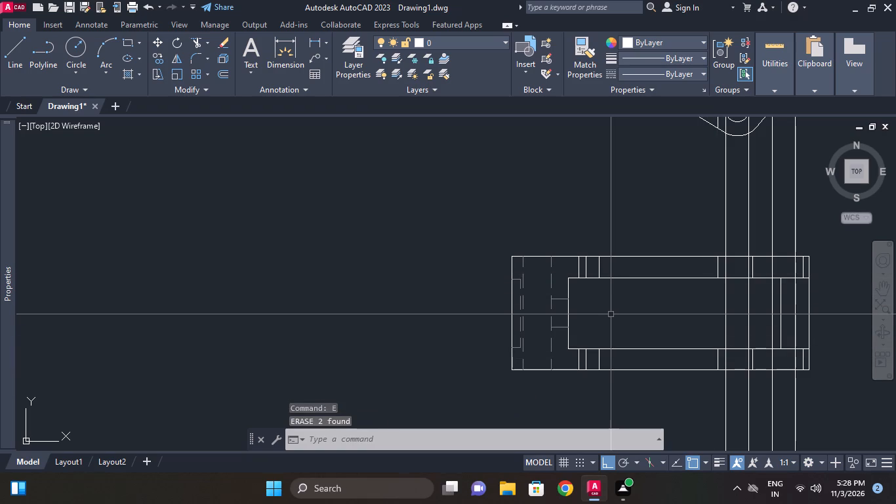
Match the dashed vertical line's properties onto the two segments projected from the cutout's left edge in both strips.
{"action": "type", "text": "ma"}
{"action": "key", "text": "space"}
{"action": "left_click", "coordinate": [551, 267]}
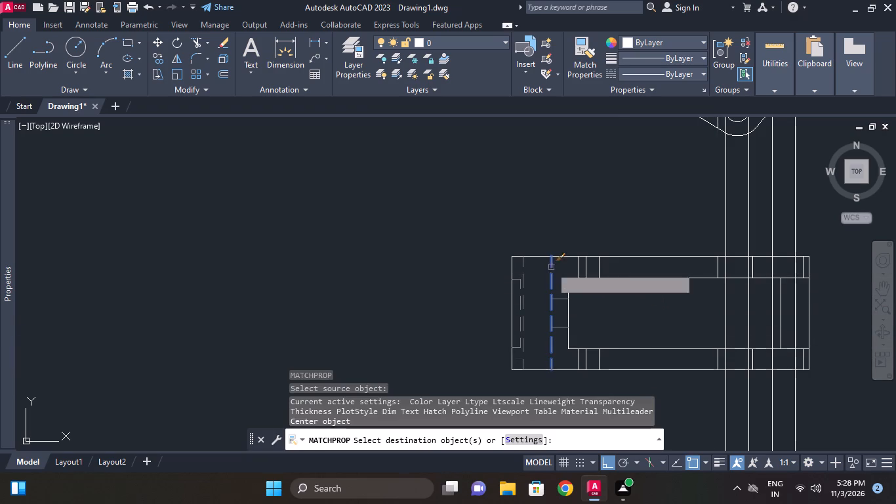
{"action": "left_click", "coordinate": [599, 268]}
{"action": "left_click", "coordinate": [597, 358]}
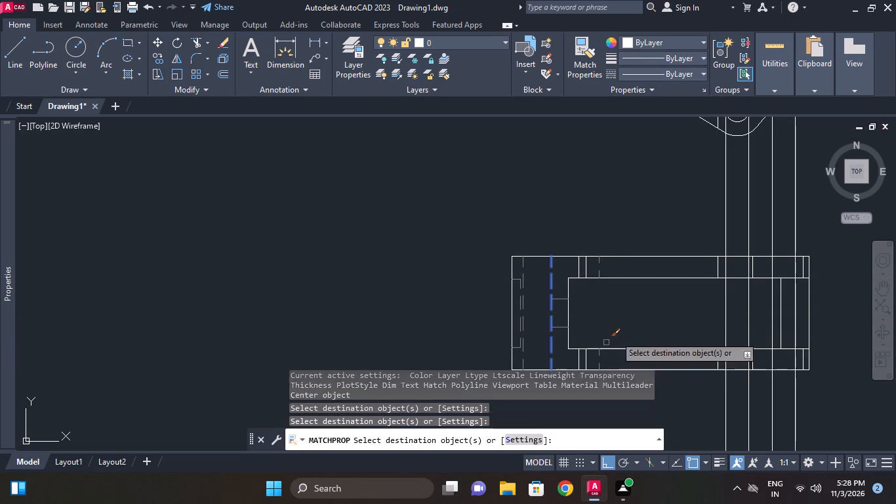
{"action": "key", "text": "Escape"}
Trim the four hole construction lines above the projected view and inside its inner rectangle.
{"action": "middle_click_drag", "start_coordinate": [753, 269], "coordinate": [725, 282]}
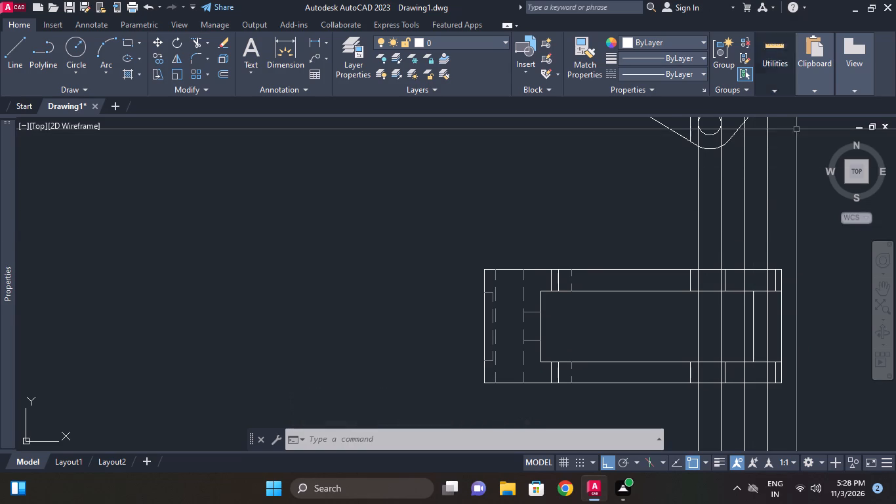
{"action": "key", "text": "Escape"}
{"action": "middle_click_drag", "start_coordinate": [750, 325], "coordinate": [737, 295]}
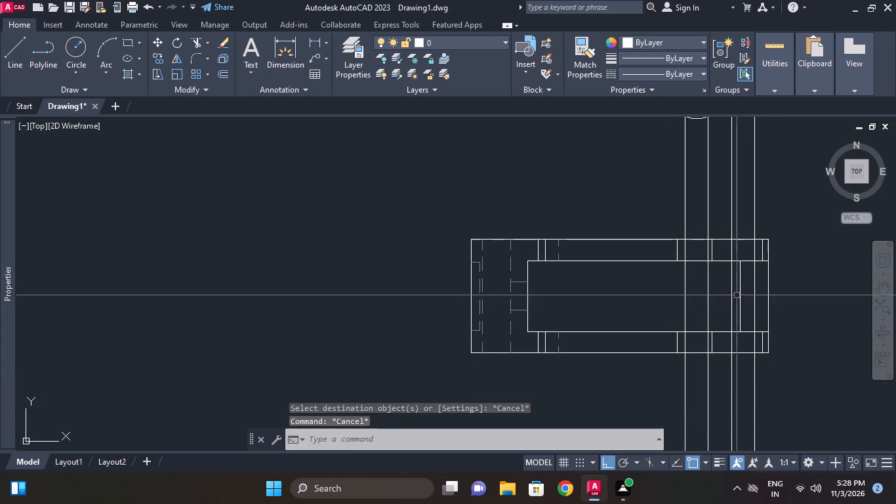
{"action": "key", "text": "t"}
{"action": "key", "text": "r"}
{"action": "key", "text": "space"}
{"action": "key", "text": "space"}
{"action": "left_click", "coordinate": [710, 230]}
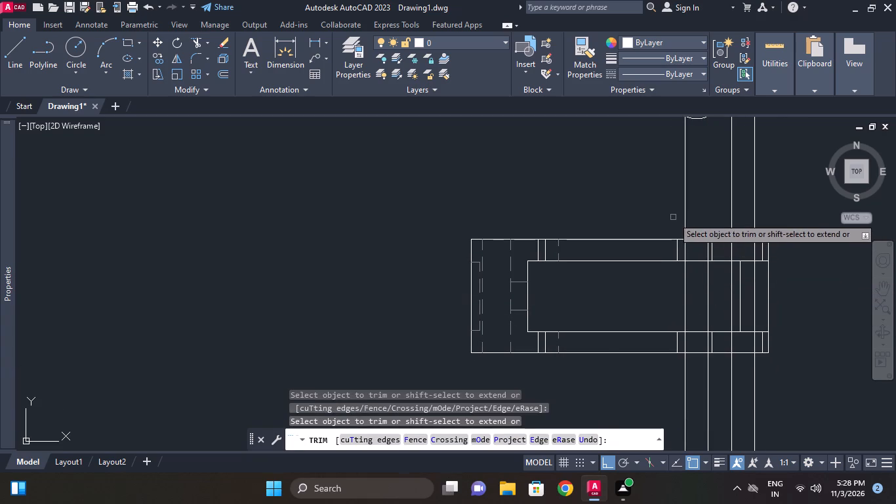
{"action": "left_click", "coordinate": [673, 217]}
{"action": "left_click", "coordinate": [783, 194]}
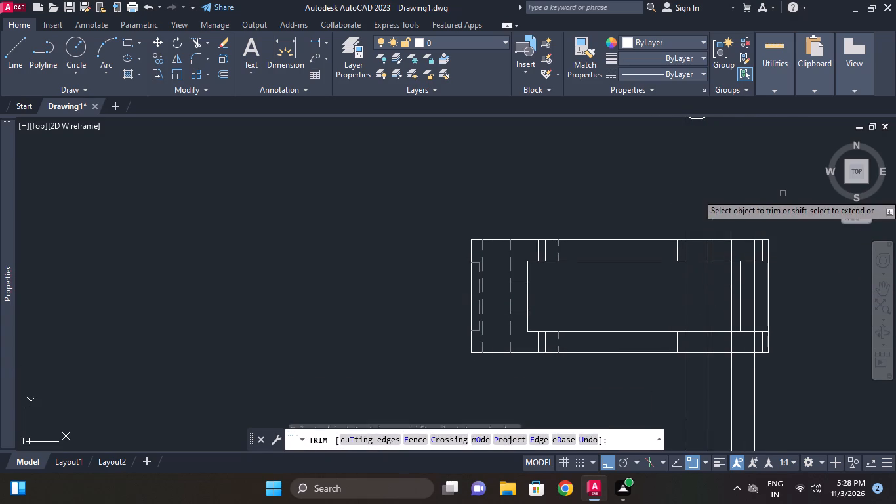
{"action": "left_click", "coordinate": [642, 285]}
{"action": "left_click", "coordinate": [712, 282]}
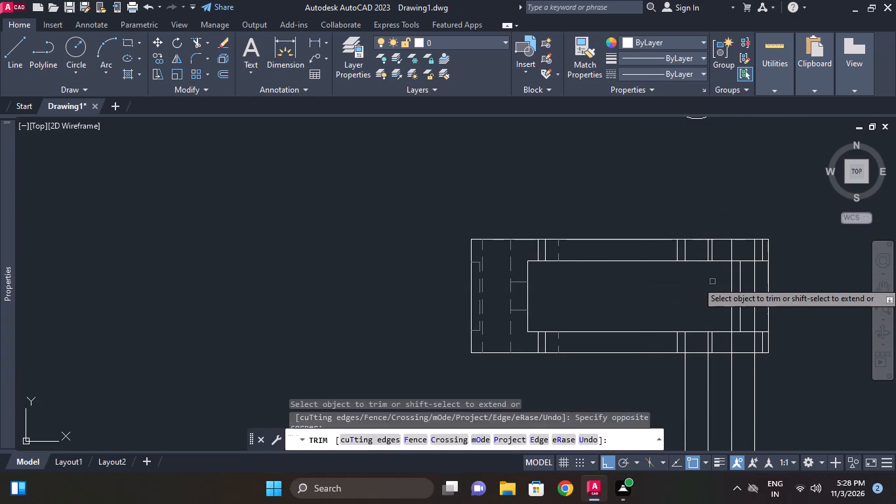
{"action": "left_click", "coordinate": [731, 268]}
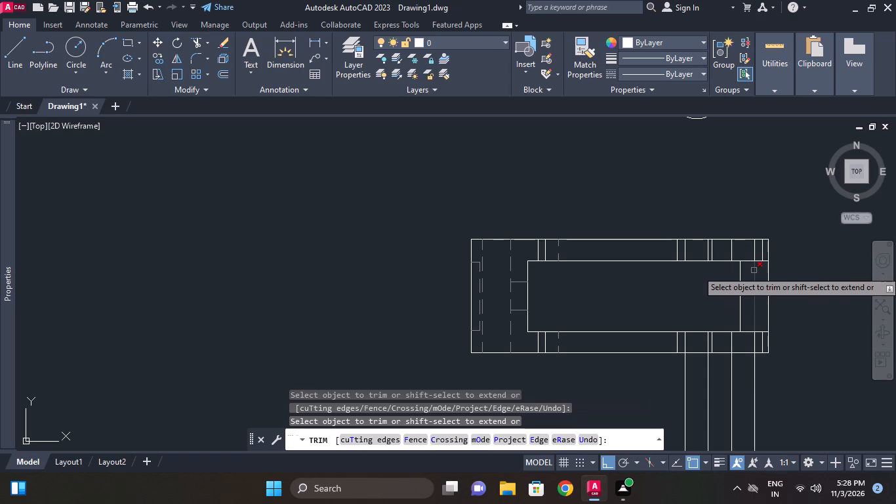
{"action": "left_click", "coordinate": [754, 270]}
{"action": "key", "text": "Escape"}
Match the dashed vertical line's properties onto the four hole projection lines in the upper strip and from the lower strip downward.
{"action": "type", "text": "ma"}
{"action": "key", "text": "space"}
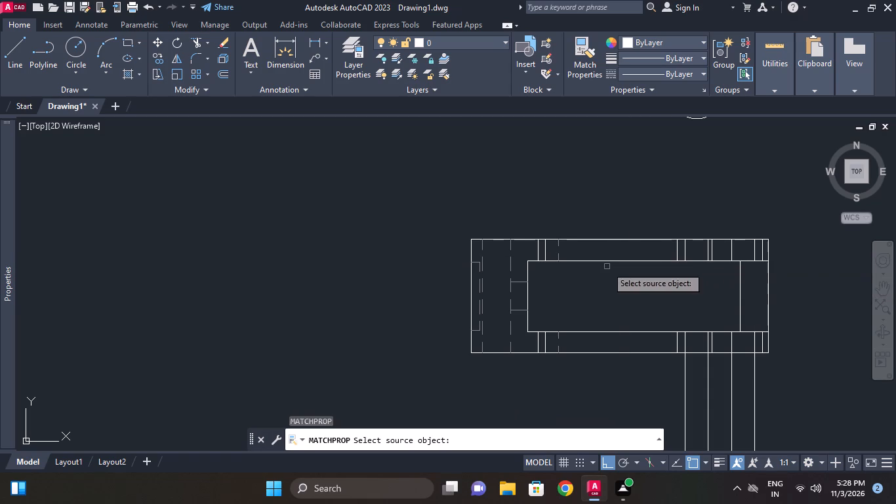
{"action": "left_click", "coordinate": [513, 252]}
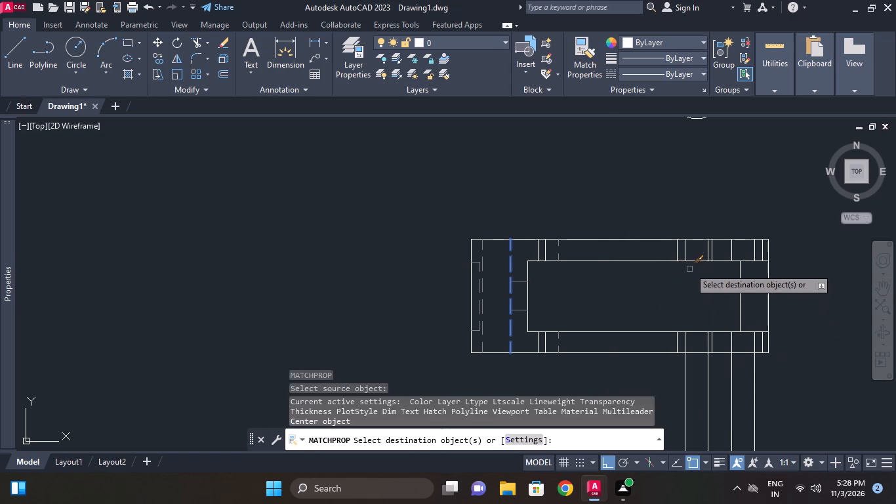
{"action": "left_click", "coordinate": [687, 255]}
{"action": "scroll", "coordinate": [713, 245], "scroll_direction": "up", "scroll_amount": 1}
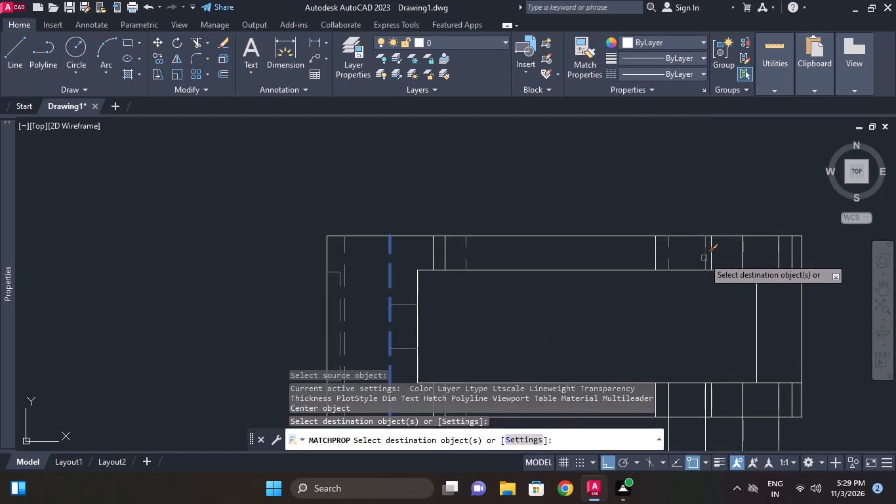
{"action": "left_click", "coordinate": [704, 258]}
{"action": "middle_click_drag", "start_coordinate": [769, 278], "coordinate": [769, 241]}
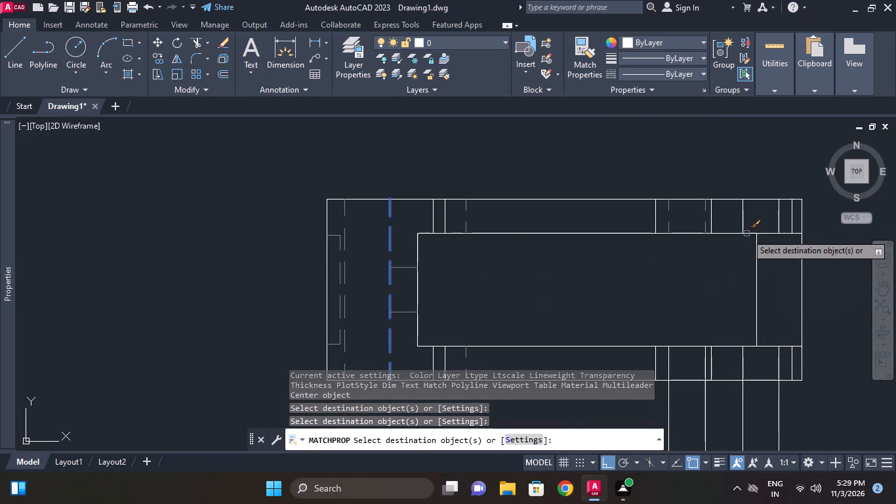
{"action": "left_click", "coordinate": [743, 223]}
{"action": "left_click", "coordinate": [779, 222]}
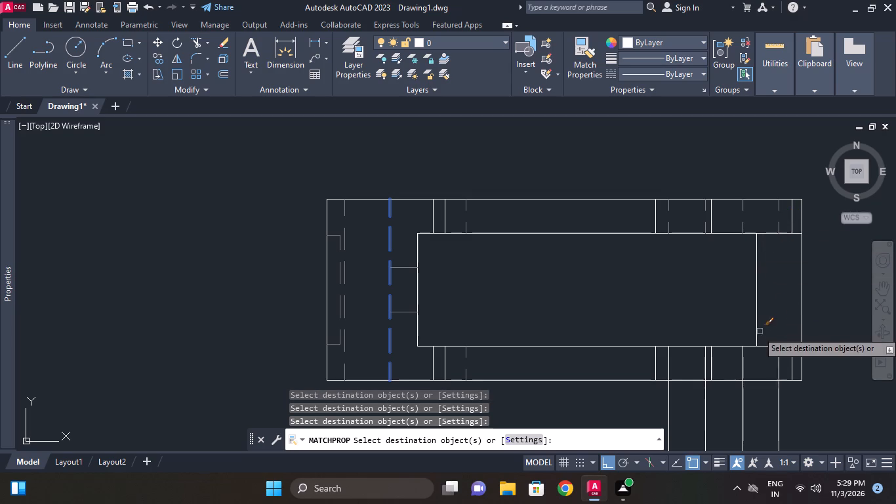
{"action": "middle_click_drag", "start_coordinate": [758, 327], "coordinate": [761, 268]}
{"action": "left_click", "coordinate": [671, 362]}
{"action": "left_click", "coordinate": [827, 351]}
{"action": "left_click", "coordinate": [660, 367]}
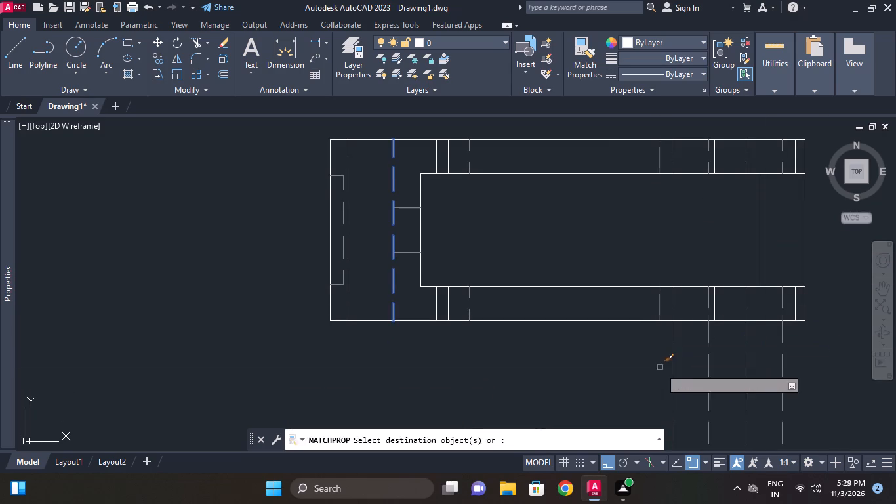
{"action": "key", "text": "Escape"}
Trim the four dashed hole projection lines below the projected view's bottom edge.
{"action": "middle_click", "coordinate": [703, 382]}
{"action": "type", "text": "tr"}
{"action": "key", "text": "space"}
{"action": "key", "text": "space"}
{"action": "left_click", "coordinate": [795, 375]}
{"action": "left_click", "coordinate": [584, 349]}
{"action": "right_click", "coordinate": [584, 349]}
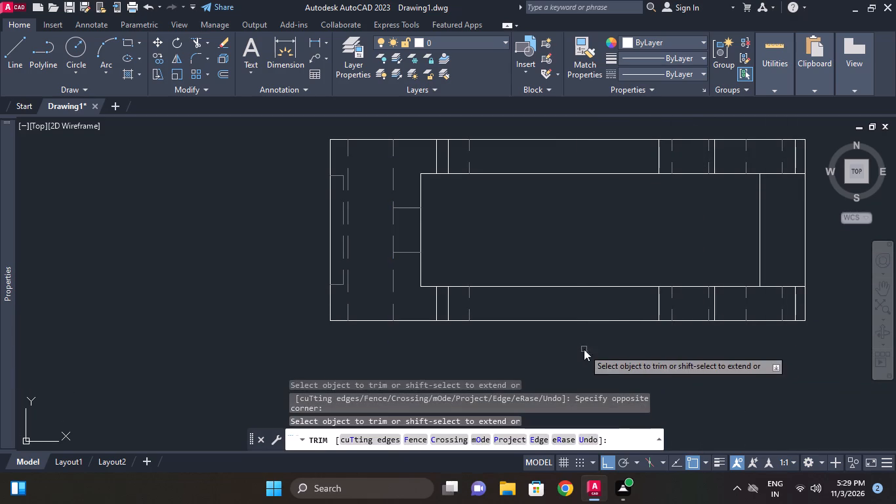
{"action": "key", "text": "Escape"}
{"action": "key", "text": "Escape"}
{"action": "scroll", "coordinate": [695, 285], "scroll_direction": "down", "scroll_amount": 2}
{"action": "middle_click_drag", "start_coordinate": [695, 285], "coordinate": [703, 297]}
{"action": "key", "text": "Escape"}
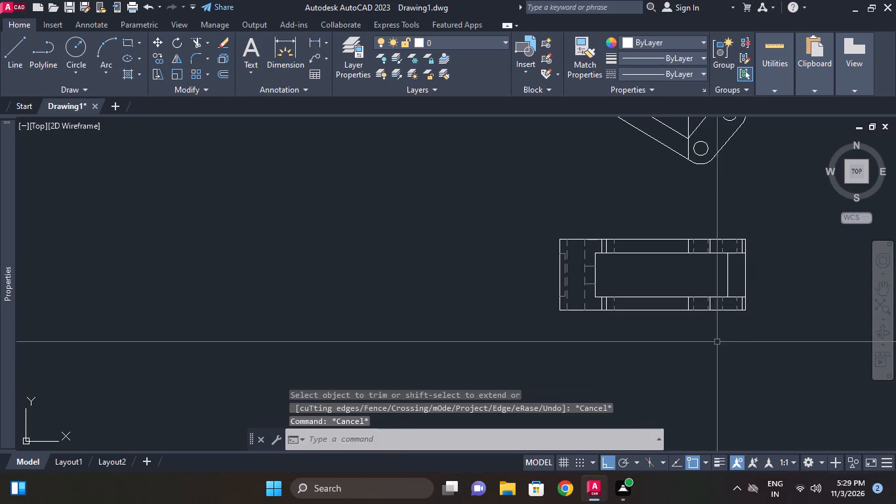
Erase the three leftover vertical construction lines above the bracket figure.
{"action": "middle_click_drag", "start_coordinate": [715, 347], "coordinate": [710, 354]}
{"action": "scroll", "coordinate": [715, 347], "scroll_direction": "down", "scroll_amount": 1}
{"action": "middle_click_drag", "start_coordinate": [722, 254], "coordinate": [723, 303]}
{"action": "scroll", "coordinate": [723, 274], "scroll_direction": "down", "scroll_amount": 1}
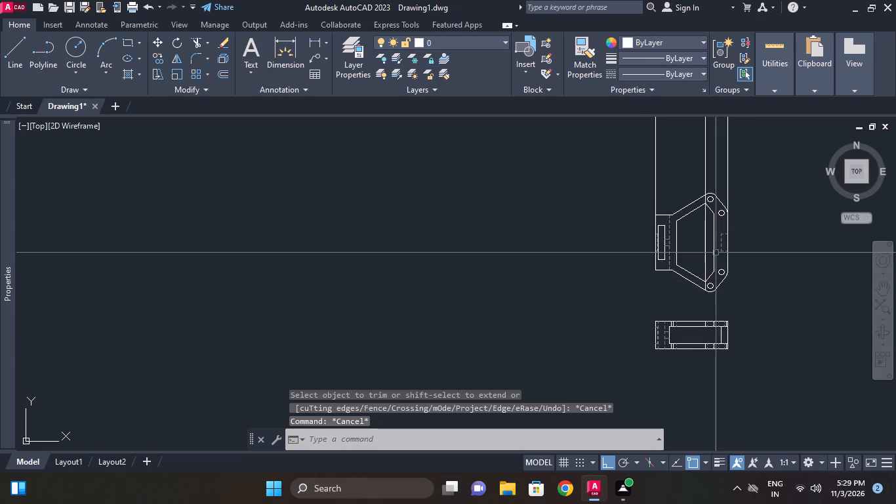
{"action": "scroll", "coordinate": [703, 181], "scroll_direction": "up", "scroll_amount": 1}
{"action": "middle_click_drag", "start_coordinate": [703, 181], "coordinate": [696, 241]}
{"action": "left_click_drag", "start_coordinate": [754, 203], "coordinate": [746, 198]}
{"action": "left_click", "coordinate": [514, 165]}
{"action": "right_click", "coordinate": [514, 165]}
{"action": "left_click", "coordinate": [553, 229]}
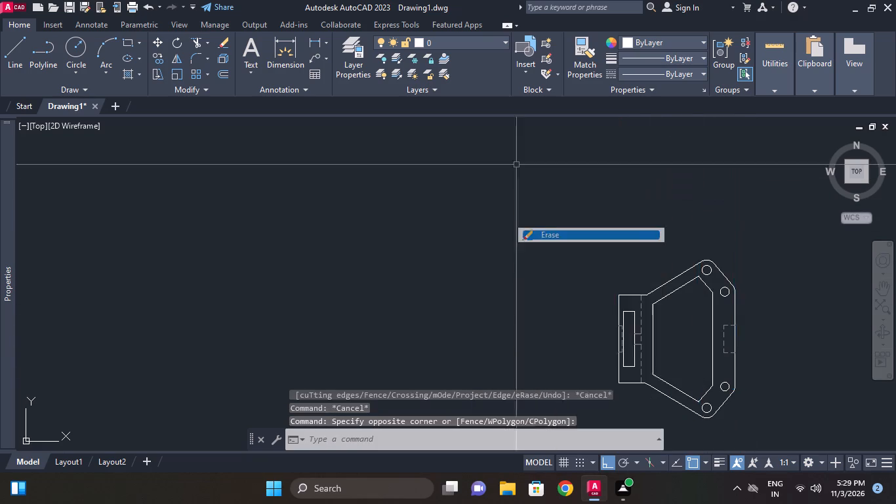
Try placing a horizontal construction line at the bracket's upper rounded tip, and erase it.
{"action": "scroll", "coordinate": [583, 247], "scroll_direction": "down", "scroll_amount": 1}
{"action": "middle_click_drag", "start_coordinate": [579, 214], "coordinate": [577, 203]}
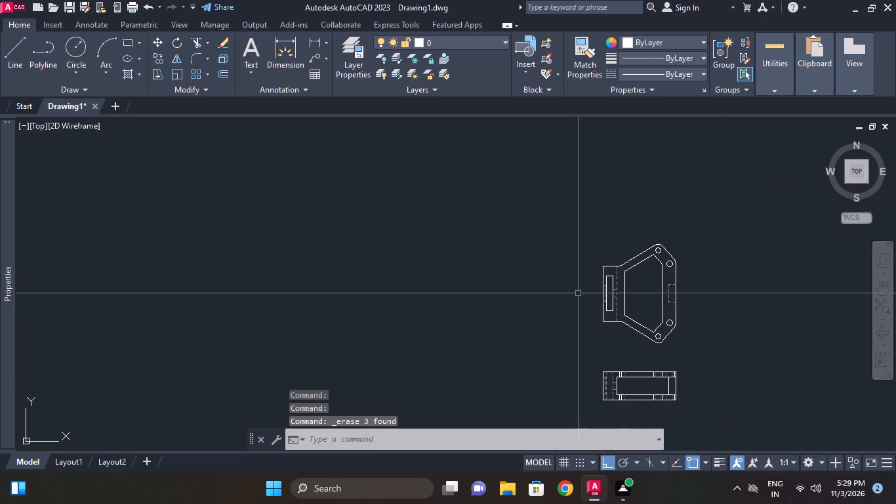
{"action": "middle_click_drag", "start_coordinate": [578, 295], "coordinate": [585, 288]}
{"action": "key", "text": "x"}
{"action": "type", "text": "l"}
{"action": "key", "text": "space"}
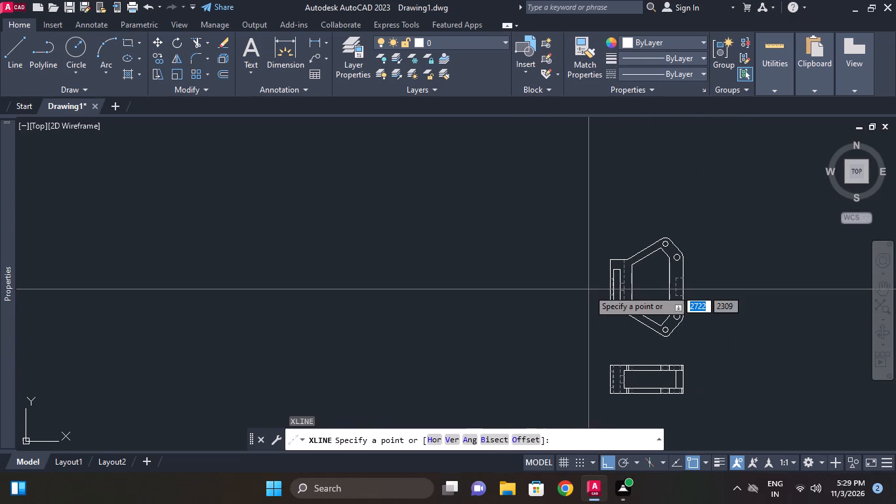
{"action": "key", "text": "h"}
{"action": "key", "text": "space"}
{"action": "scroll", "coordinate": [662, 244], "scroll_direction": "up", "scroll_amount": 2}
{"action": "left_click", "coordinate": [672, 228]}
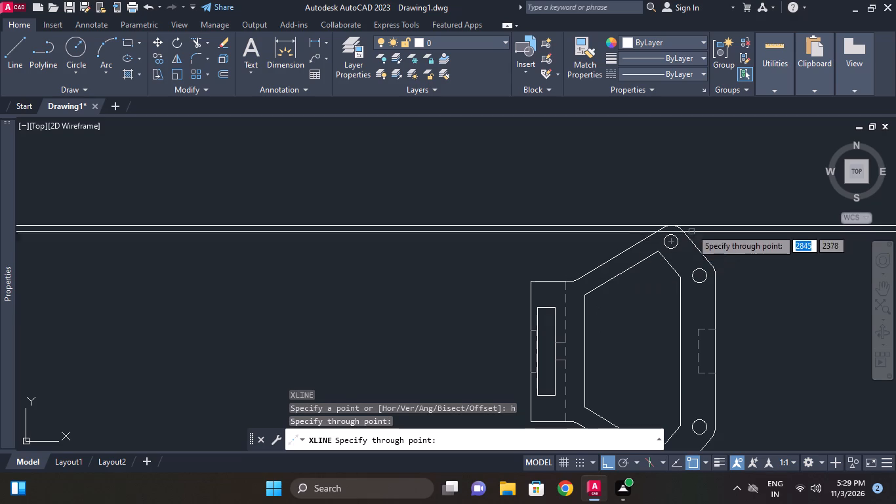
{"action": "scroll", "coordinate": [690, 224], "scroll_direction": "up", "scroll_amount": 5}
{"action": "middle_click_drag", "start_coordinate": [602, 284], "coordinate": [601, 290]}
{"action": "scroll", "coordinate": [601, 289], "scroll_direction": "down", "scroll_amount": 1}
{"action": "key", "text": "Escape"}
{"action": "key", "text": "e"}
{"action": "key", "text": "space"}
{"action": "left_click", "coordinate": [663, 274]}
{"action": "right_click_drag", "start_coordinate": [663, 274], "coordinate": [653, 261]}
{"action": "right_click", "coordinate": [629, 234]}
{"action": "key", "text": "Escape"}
Draw a horizontal construction line through the top of the bracket's upper rounded tip.
{"action": "key", "text": "x"}
{"action": "key", "text": "semicolon"}
{"action": "type", "text": "l h"}
{"action": "key", "text": "space"}
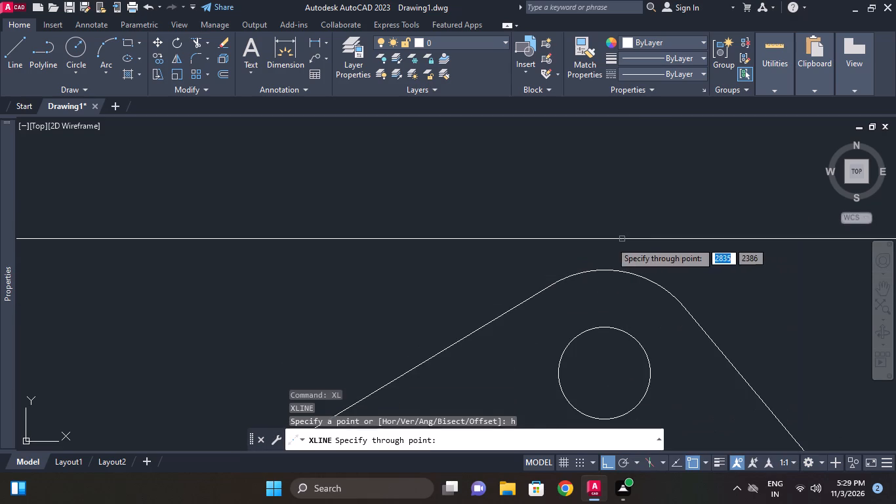
{"action": "left_click", "coordinate": [607, 272]}
{"action": "key", "text": "Escape"}
Draw a horizontal construction line through the bottom of the bracket's lower rounded tip.
{"action": "middle_click_drag", "start_coordinate": [656, 234], "coordinate": [637, 177]}
{"action": "scroll", "coordinate": [653, 227], "scroll_direction": "down", "scroll_amount": 2}
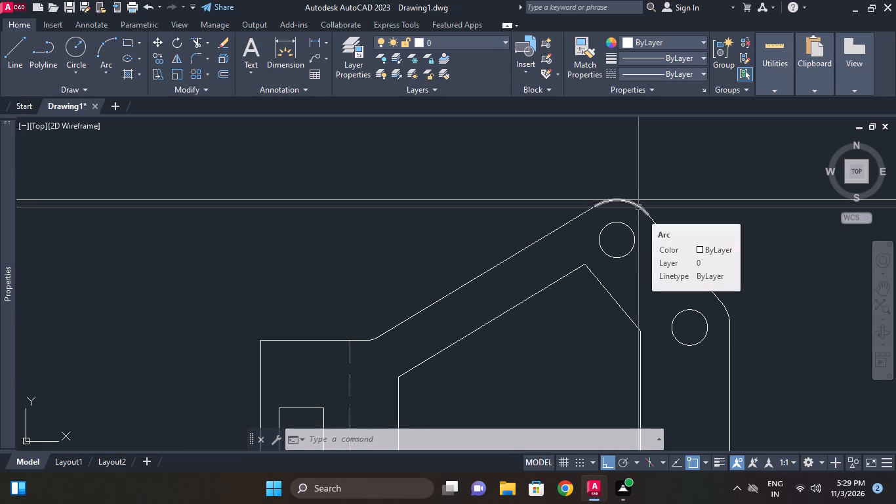
{"action": "scroll", "coordinate": [519, 237], "scroll_direction": "down", "scroll_amount": 2}
{"action": "middle_click_drag", "start_coordinate": [519, 237], "coordinate": [529, 228]}
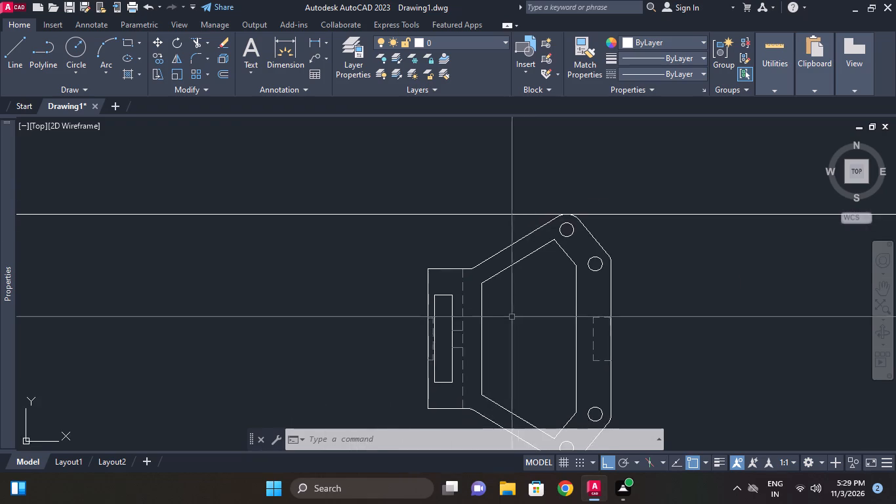
{"action": "middle_click_drag", "start_coordinate": [514, 308], "coordinate": [525, 182]}
{"action": "middle_click_drag", "start_coordinate": [535, 343], "coordinate": [533, 303]}
{"action": "key", "text": "space"}
{"action": "type", "text": "h"}
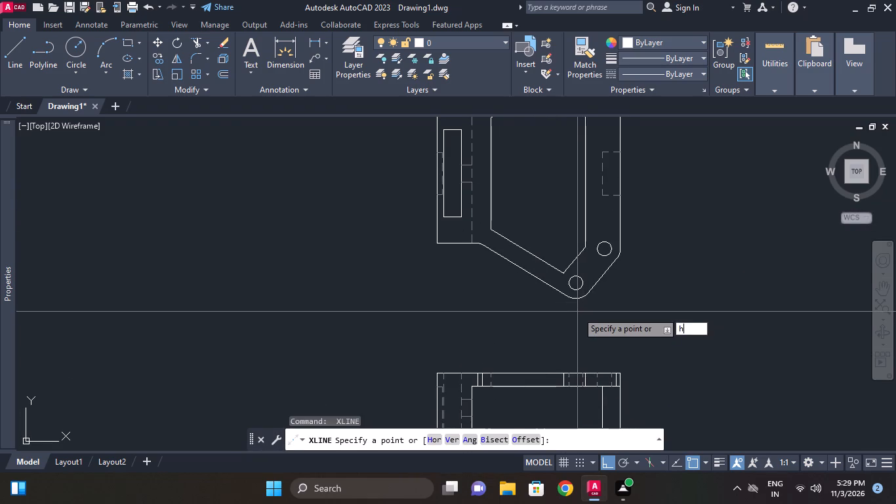
{"action": "key", "text": "space"}
{"action": "scroll", "coordinate": [574, 308], "scroll_direction": "up", "scroll_amount": 1}
{"action": "left_click", "coordinate": [573, 295]}
{"action": "key", "text": "Escape"}
Draw a vertical line left of the bracket, spanning between the two horizontal construction lines.
{"action": "scroll", "coordinate": [543, 343], "scroll_direction": "down", "scroll_amount": 2}
{"action": "middle_click_drag", "start_coordinate": [550, 348], "coordinate": [564, 352]}
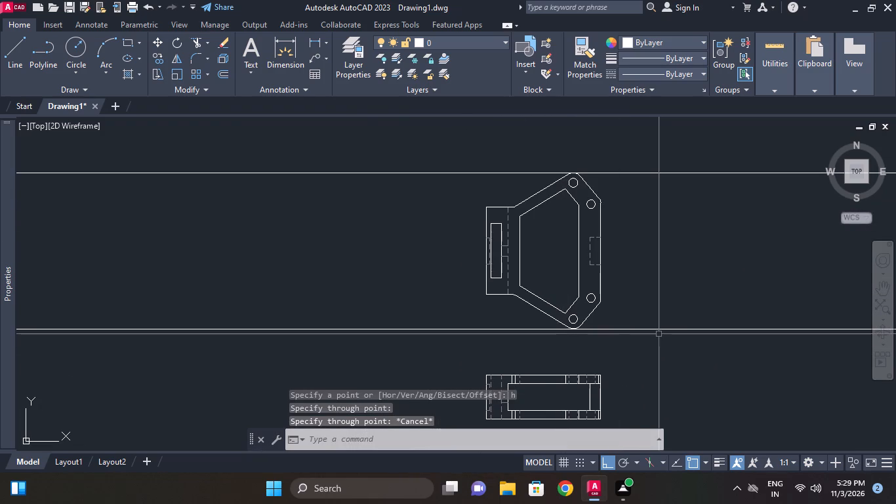
{"action": "middle_click_drag", "start_coordinate": [655, 333], "coordinate": [641, 254]}
{"action": "middle_click_drag", "start_coordinate": [607, 311], "coordinate": [592, 274]}
{"action": "scroll", "coordinate": [491, 306], "scroll_direction": "down", "scroll_amount": 1}
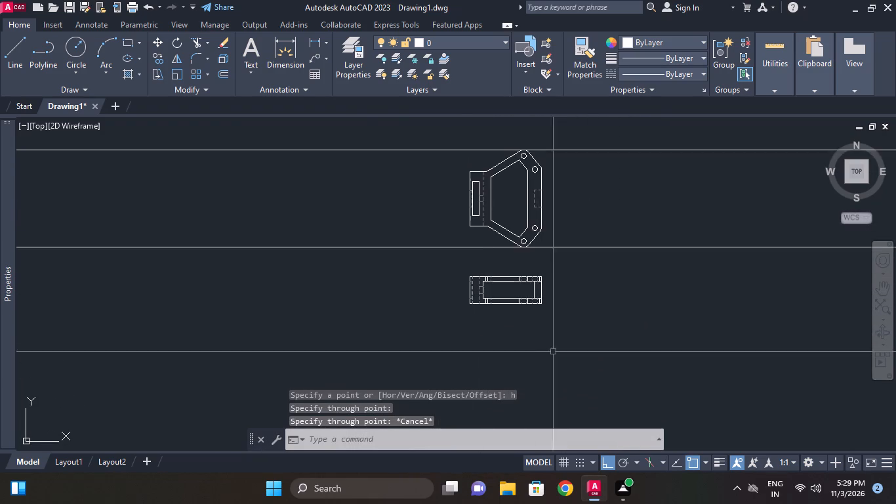
{"action": "middle_click_drag", "start_coordinate": [553, 352], "coordinate": [558, 341]}
{"action": "middle_click_drag", "start_coordinate": [493, 264], "coordinate": [555, 313]}
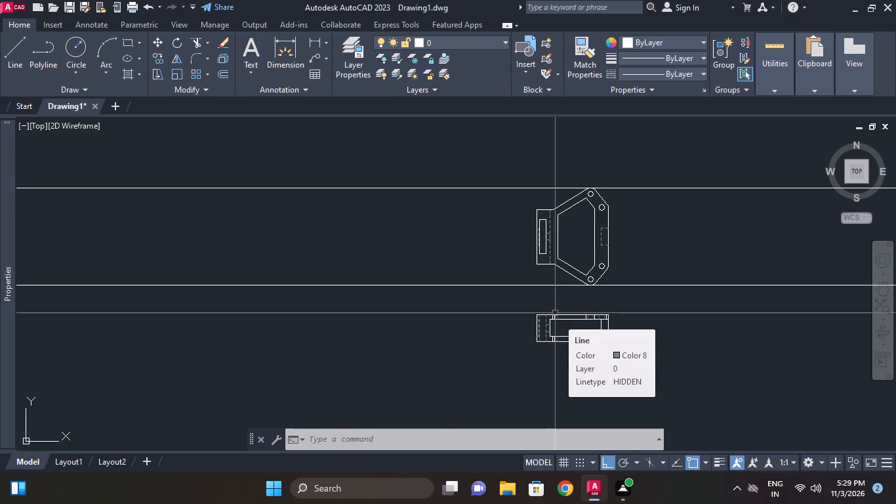
{"action": "type", "text": "l"}
{"action": "key", "text": "space"}
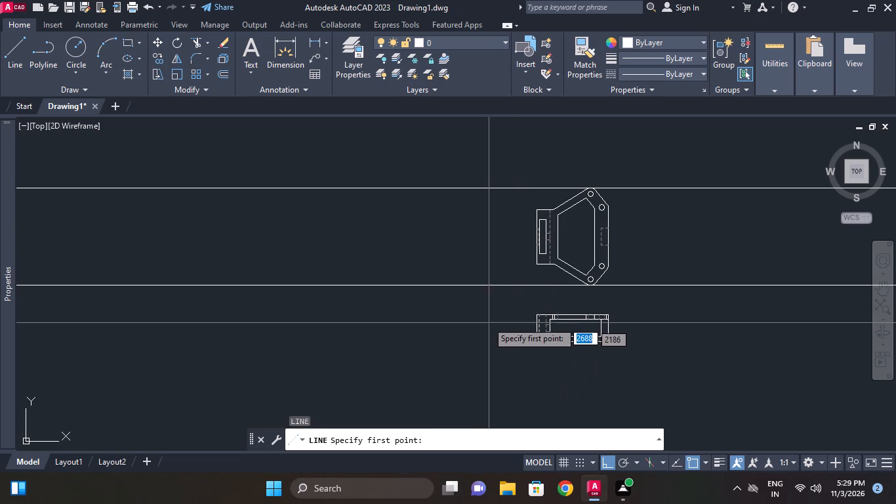
{"action": "left_click_drag", "start_coordinate": [495, 287], "coordinate": [492, 275]}
{"action": "left_click", "coordinate": [493, 188]}
{"action": "key", "text": "Escape"}
{"action": "key", "text": "Escape"}
{"action": "middle_click", "coordinate": [509, 227]}
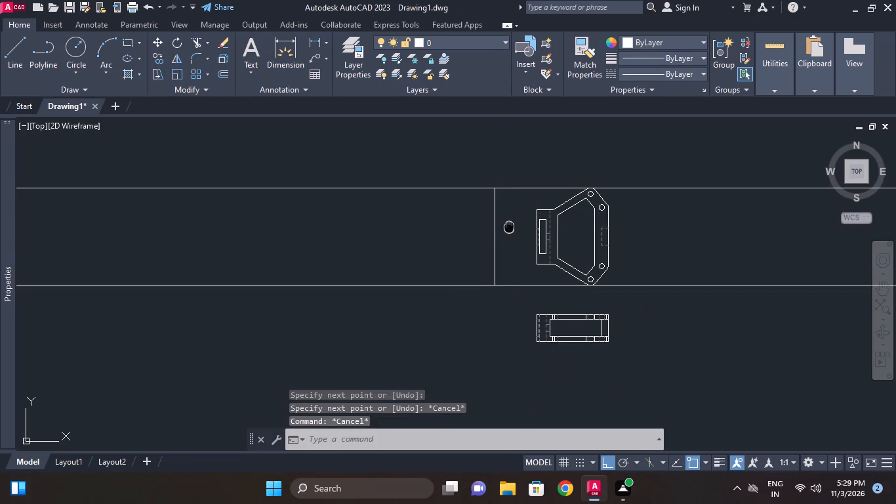
Offset the vertical line 8 mm and 40 mm to the left, and offset the 40 mm copy 8 mm back inward.
{"action": "key", "text": "o"}
{"action": "key", "text": "space"}
{"action": "key", "text": "8"}
{"action": "key", "text": "space"}
{"action": "left_click", "coordinate": [493, 215]}
{"action": "left_click", "coordinate": [481, 203]}
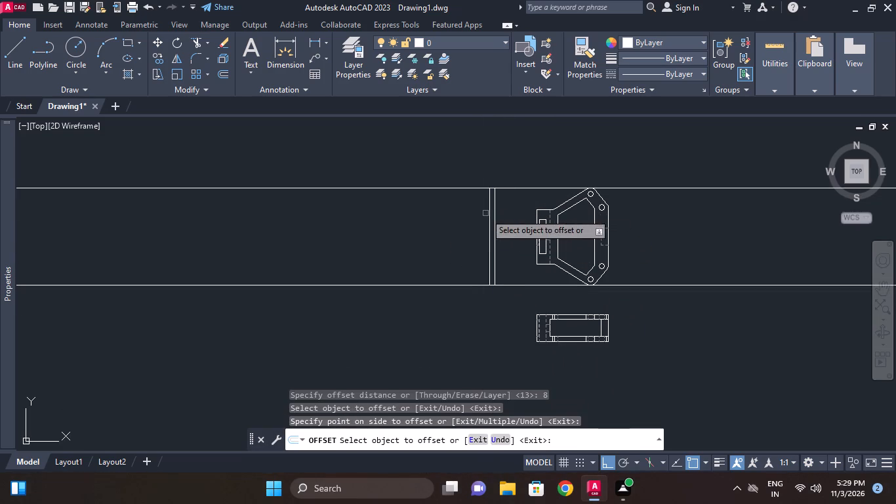
{"action": "left_click", "coordinate": [493, 213]}
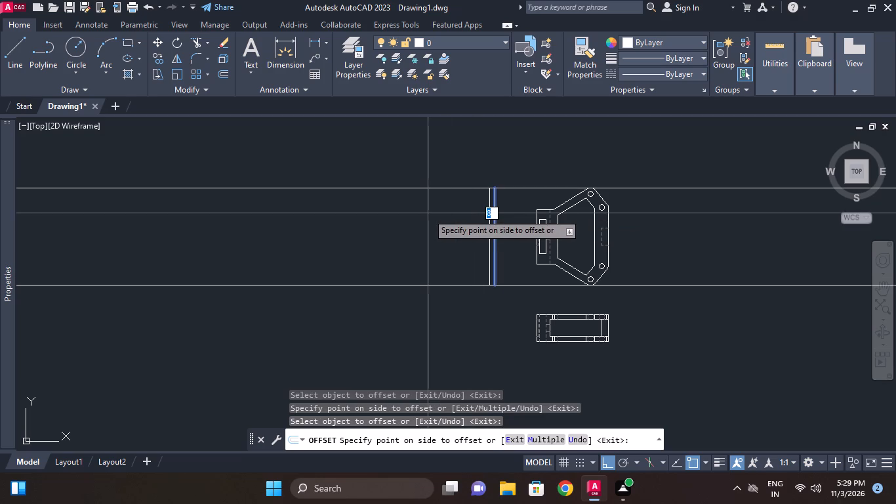
{"action": "type", "text": "40"}
{"action": "key", "text": "Return"}
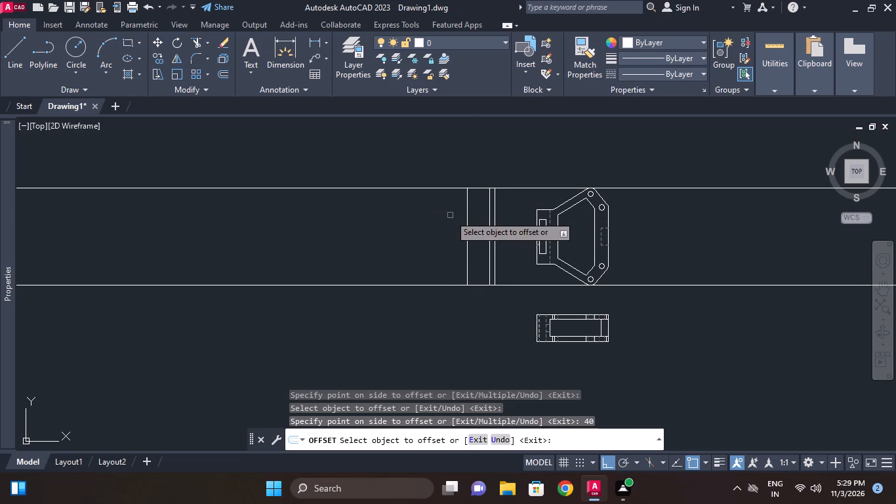
{"action": "left_click", "coordinate": [470, 208]}
{"action": "type", "text": "8"}
{"action": "key", "text": "space"}
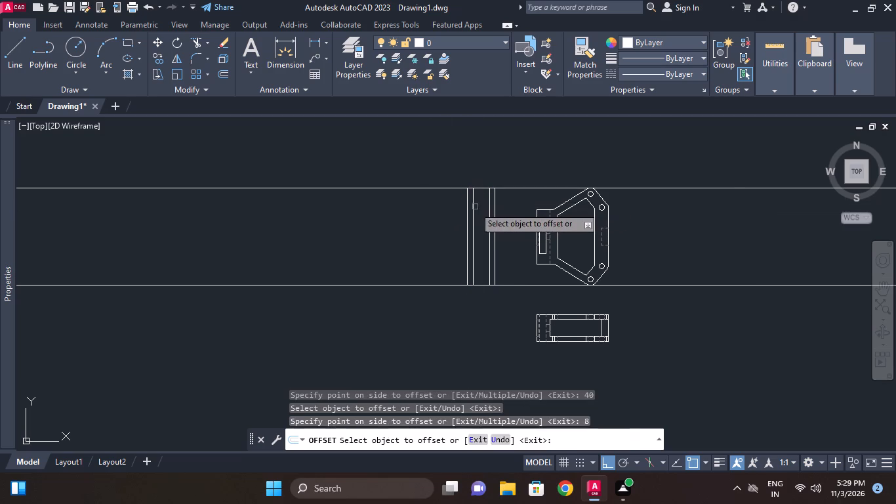
{"action": "scroll", "coordinate": [474, 207], "scroll_direction": "up", "scroll_amount": 2}
{"action": "middle_click", "coordinate": [474, 207]}
{"action": "key", "text": "Escape"}
Draw horizontal construction lines through the upper and lower left corners of the bracket, across the side view's vertical lines.
{"action": "middle_click_drag", "start_coordinate": [499, 243], "coordinate": [499, 224]}
{"action": "middle_click_drag", "start_coordinate": [577, 227], "coordinate": [586, 209]}
{"action": "key", "text": "Escape"}
{"action": "key", "text": "x"}
{"action": "type", "text": "l"}
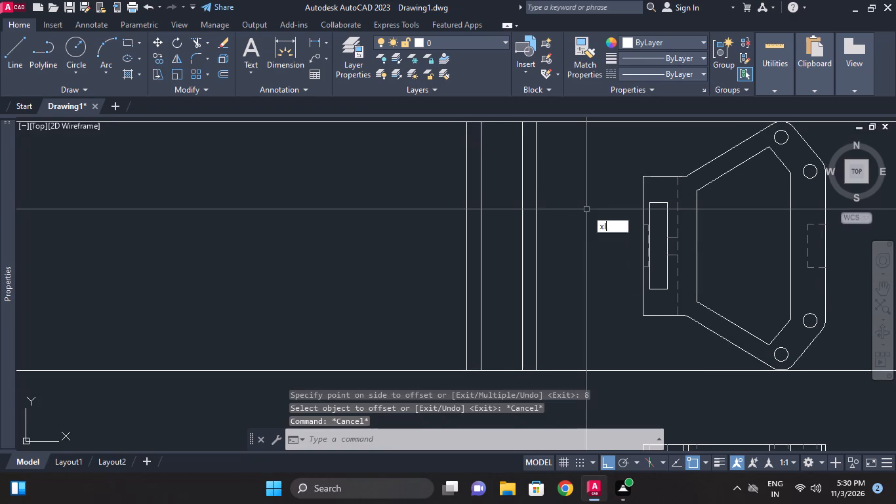
{"action": "key", "text": "space"}
{"action": "type", "text": "h"}
{"action": "key", "text": "space"}
{"action": "left_click", "coordinate": [639, 175]}
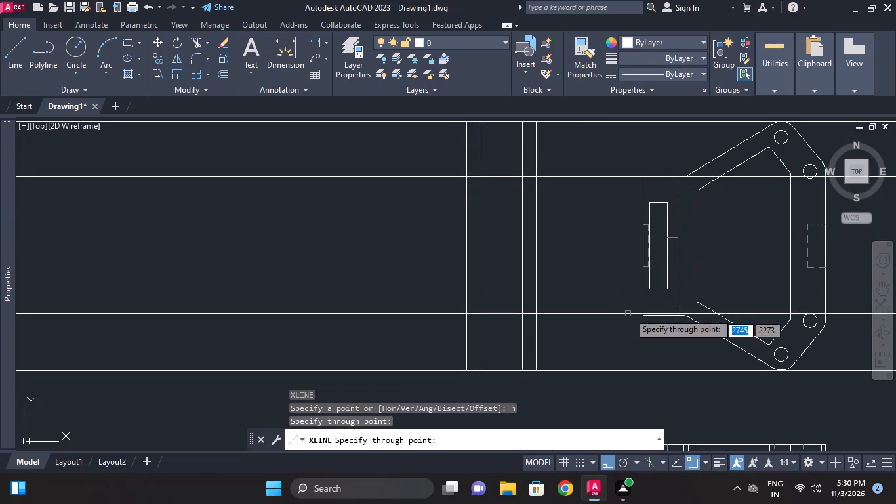
{"action": "left_click", "coordinate": [645, 314]}
{"action": "key", "text": "Escape"}
Trim the two inner horizontal construction lines between the side view and bracket, and beyond the side view's far edge.
{"action": "middle_click_drag", "start_coordinate": [544, 272], "coordinate": [551, 266]}
{"action": "key", "text": "t"}
{"action": "key", "text": "r"}
{"action": "key", "text": "space"}
{"action": "key", "text": "space"}
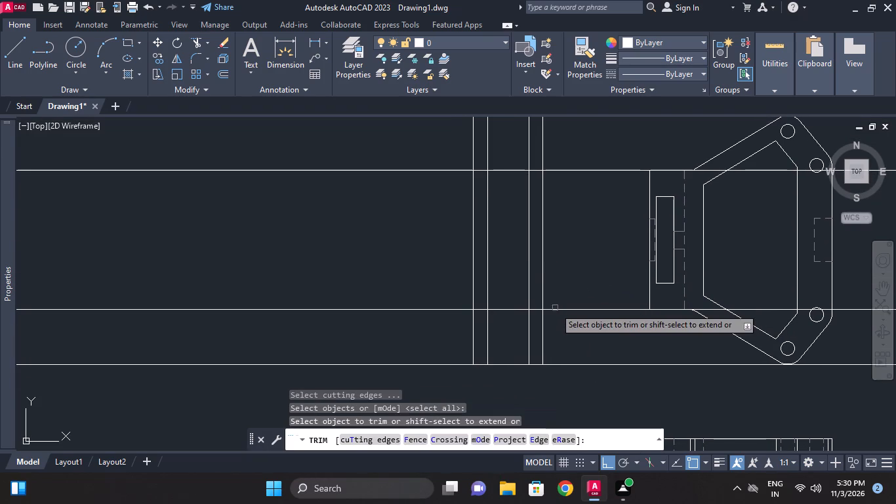
{"action": "left_click", "coordinate": [571, 319]}
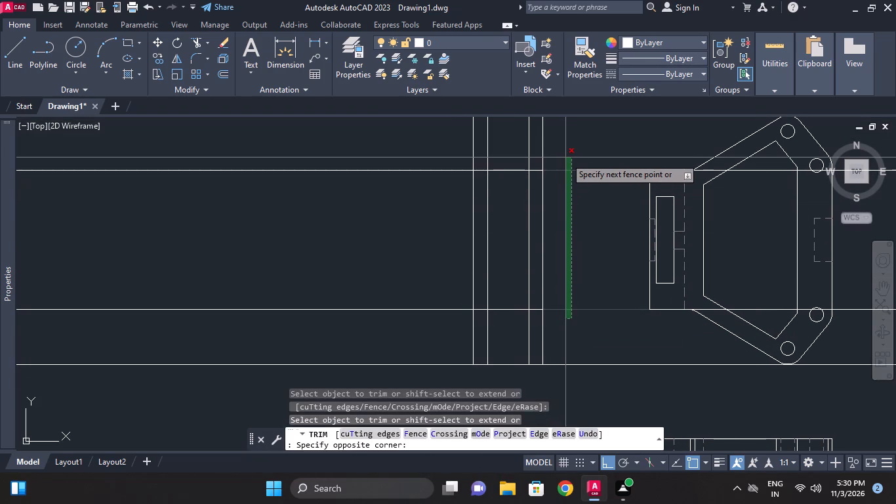
{"action": "left_click", "coordinate": [565, 157]}
{"action": "left_click", "coordinate": [419, 165]}
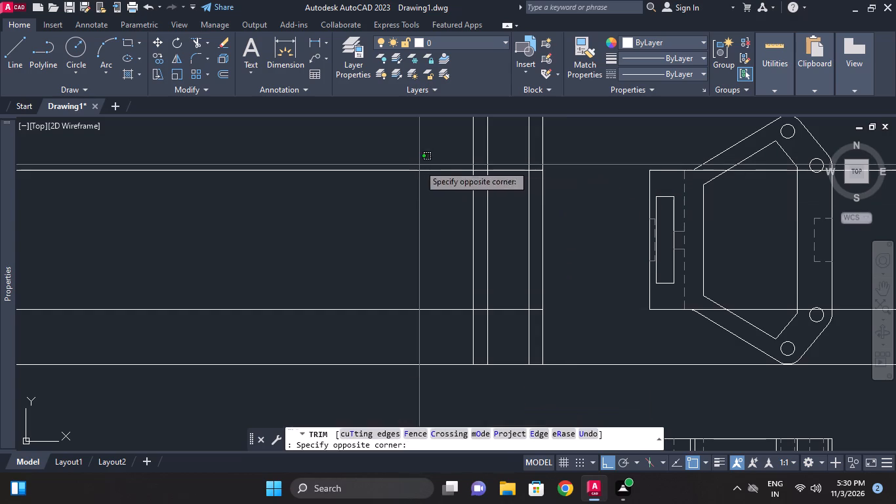
{"action": "left_click", "coordinate": [394, 322]}
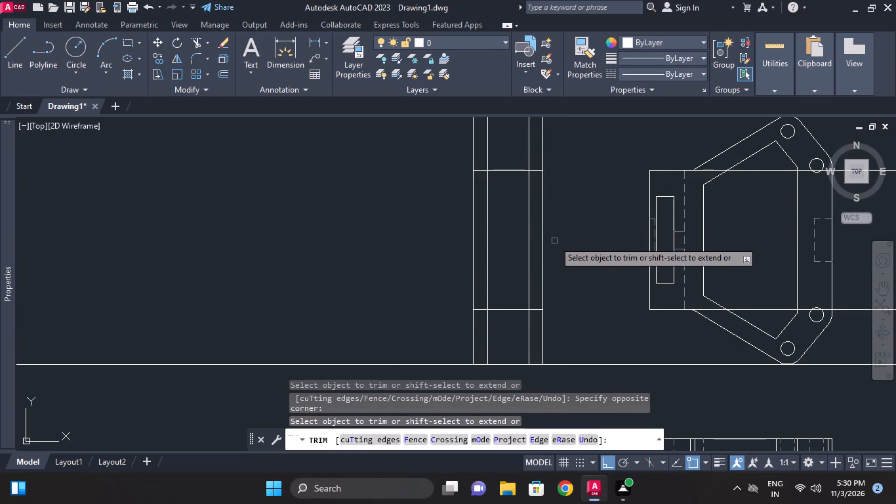
Trim the bottom and top construction lines left of the bracket, leaving only the end caps of the side view's two vertical strips.
{"action": "left_click", "coordinate": [499, 364]}
{"action": "left_click_drag", "start_coordinate": [579, 381], "coordinate": [580, 362]}
{"action": "left_click", "coordinate": [570, 331]}
{"action": "left_click_drag", "start_coordinate": [413, 374], "coordinate": [412, 362]}
{"action": "left_click", "coordinate": [402, 311]}
{"action": "middle_click_drag", "start_coordinate": [416, 217], "coordinate": [415, 357]}
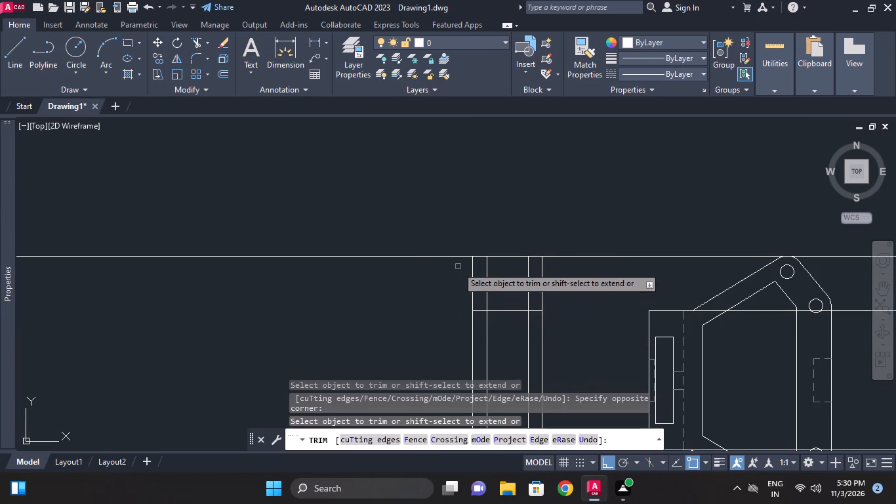
{"action": "left_click", "coordinate": [440, 259]}
{"action": "left_click", "coordinate": [562, 256]}
{"action": "left_click", "coordinate": [508, 255]}
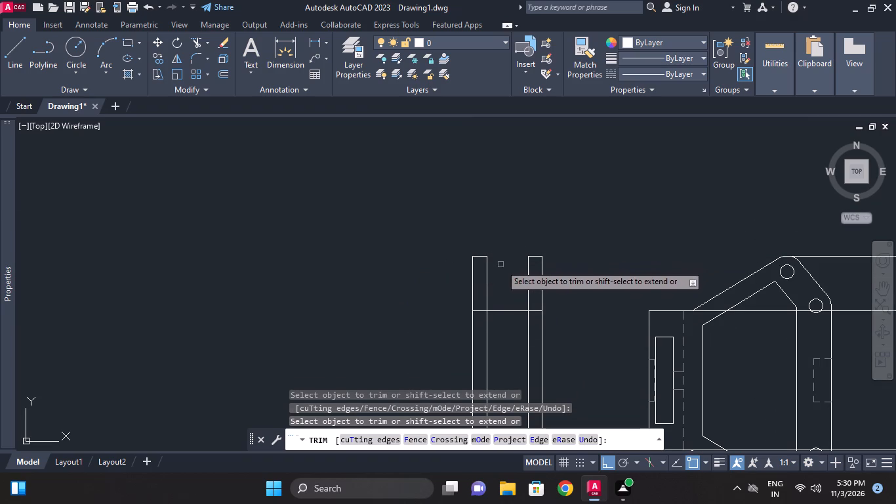
{"action": "scroll", "coordinate": [517, 250], "scroll_direction": "down", "scroll_amount": 1}
{"action": "middle_click_drag", "start_coordinate": [517, 249], "coordinate": [516, 234]}
{"action": "key", "text": "Escape"}
{"action": "middle_click_drag", "start_coordinate": [560, 272], "coordinate": [561, 219]}
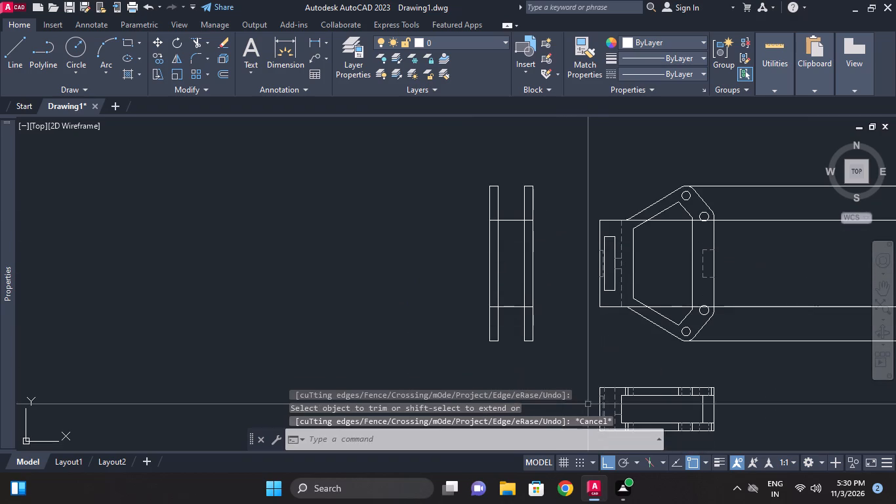
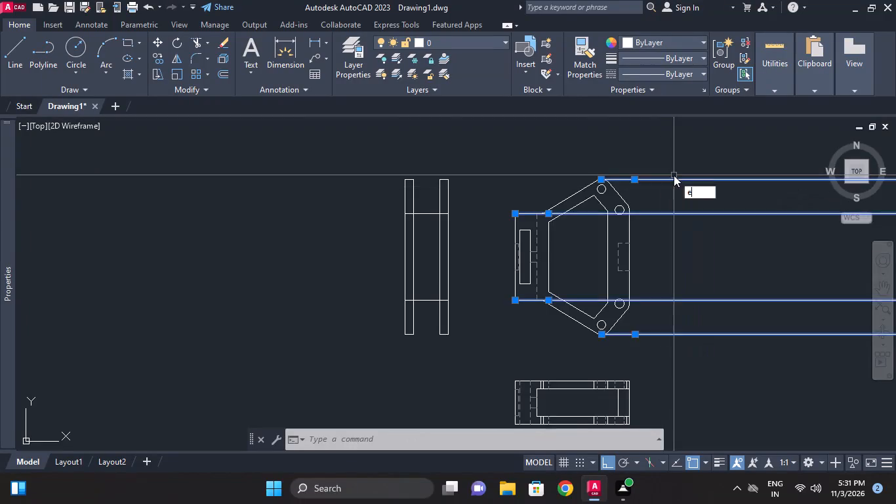
Erase the four selected leftover construction lines that run off to the right from the bracket.
{"action": "key", "text": "space"}
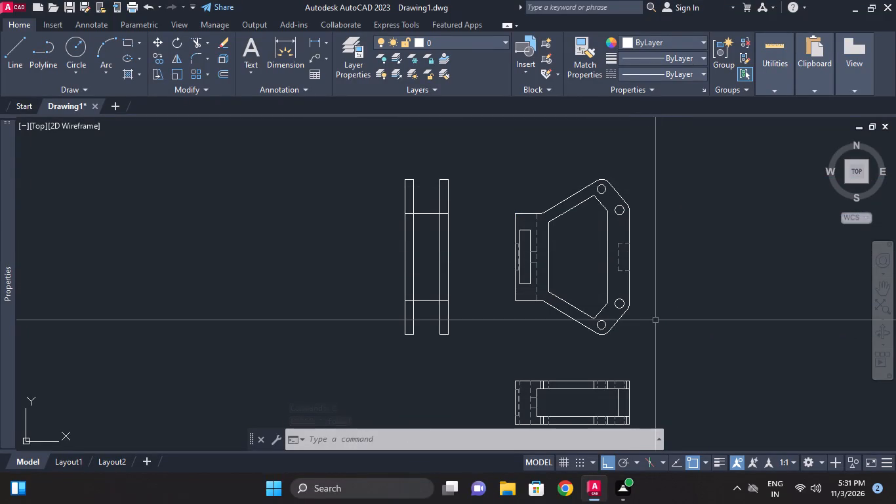
Draw horizontal construction lines through the top and bottom edges of the bracket's narrow rectangular slot, across the side view.
{"action": "key", "text": "c"}
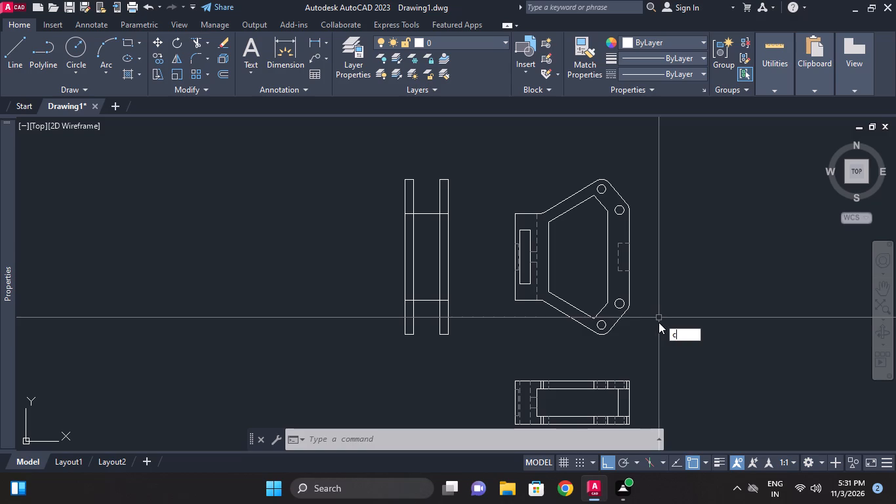
{"action": "key", "text": "Escape"}
{"action": "key", "text": "x"}
{"action": "key", "text": "l"}
{"action": "key", "text": "space"}
{"action": "type", "text": "h"}
{"action": "key", "text": "space"}
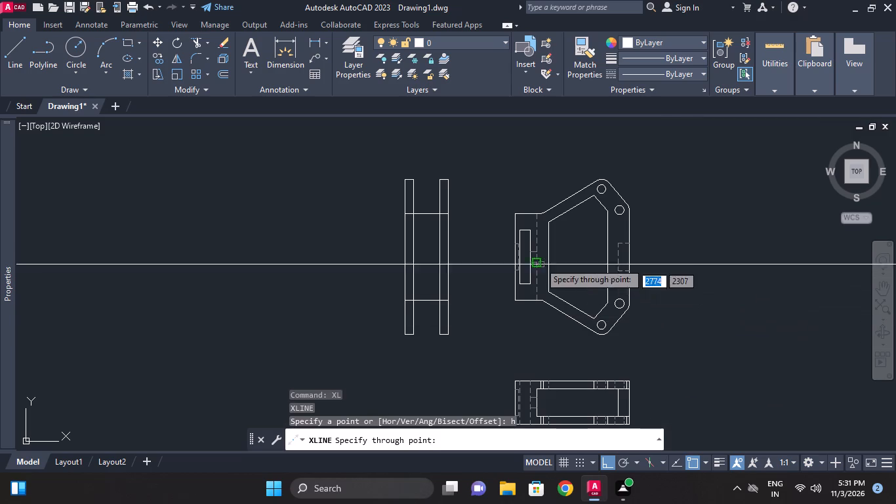
{"action": "scroll", "coordinate": [534, 241], "scroll_direction": "up", "scroll_amount": 2}
{"action": "left_click", "coordinate": [516, 208]}
{"action": "middle_click_drag", "start_coordinate": [513, 247], "coordinate": [521, 181]}
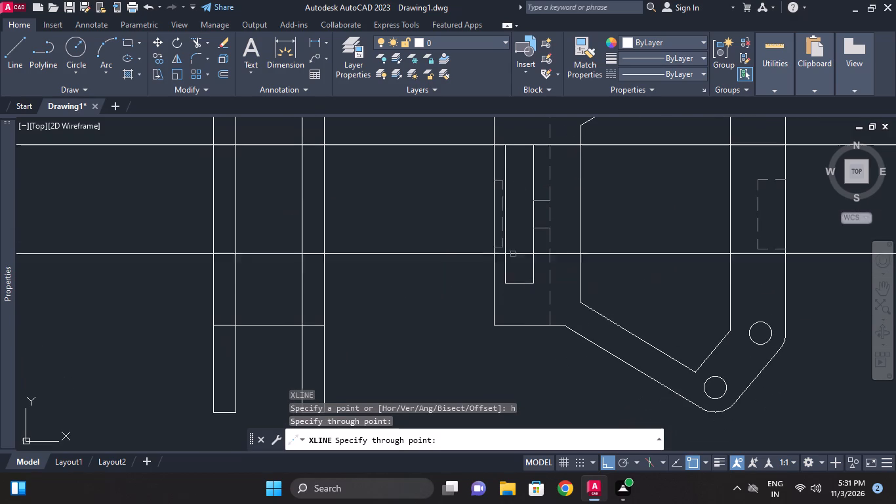
{"action": "left_click", "coordinate": [523, 285]}
{"action": "key", "text": "Escape"}
Trim both slot construction lines between the side view and the bracket, and beyond the side view's far edge.
{"action": "middle_click_drag", "start_coordinate": [401, 262], "coordinate": [441, 285]}
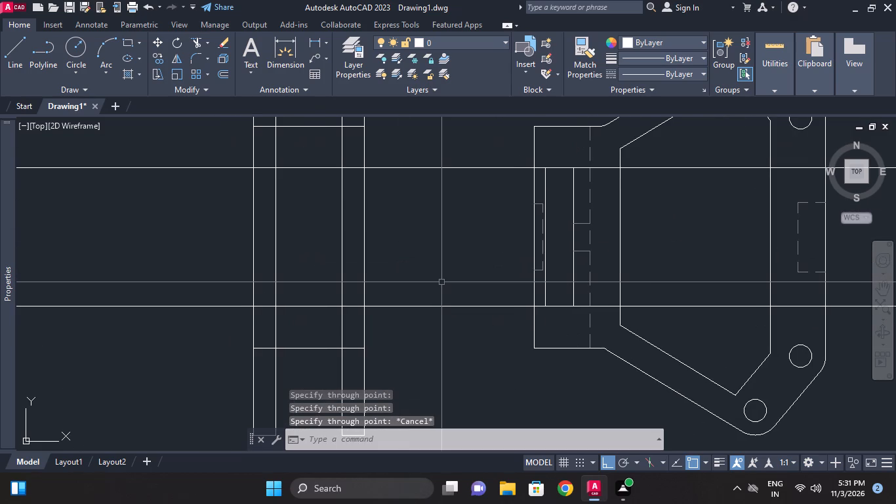
{"action": "key", "text": "t"}
{"action": "key", "text": "r"}
{"action": "key", "text": "space"}
{"action": "key", "text": "space"}
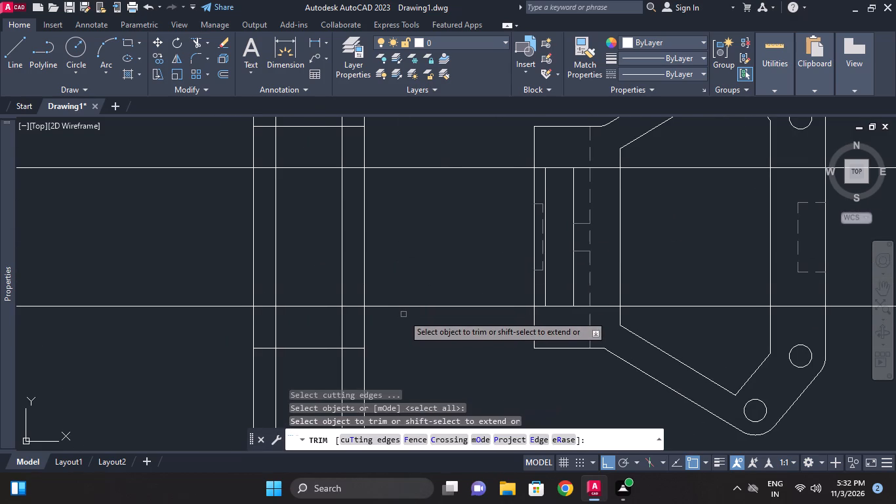
{"action": "left_click", "coordinate": [407, 320]}
{"action": "left_click", "coordinate": [407, 140]}
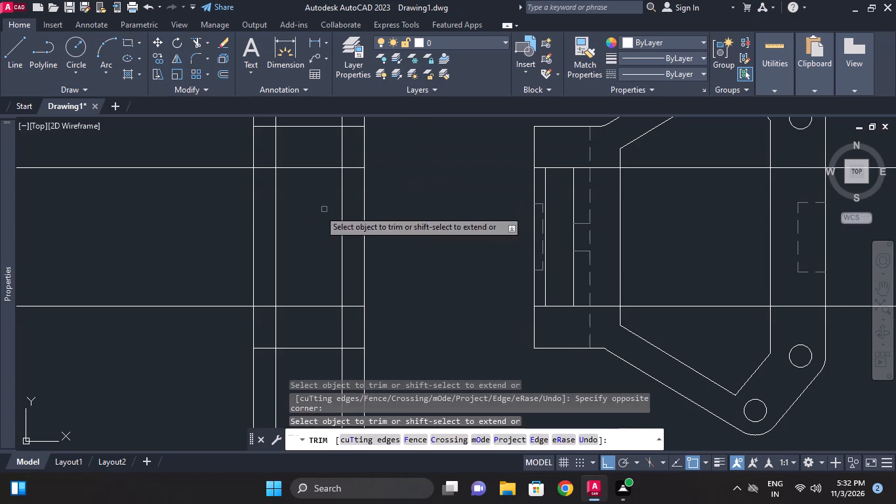
{"action": "left_click", "coordinate": [235, 170]}
{"action": "left_click_drag", "start_coordinate": [187, 328], "coordinate": [186, 310]}
{"action": "left_click", "coordinate": [182, 245]}
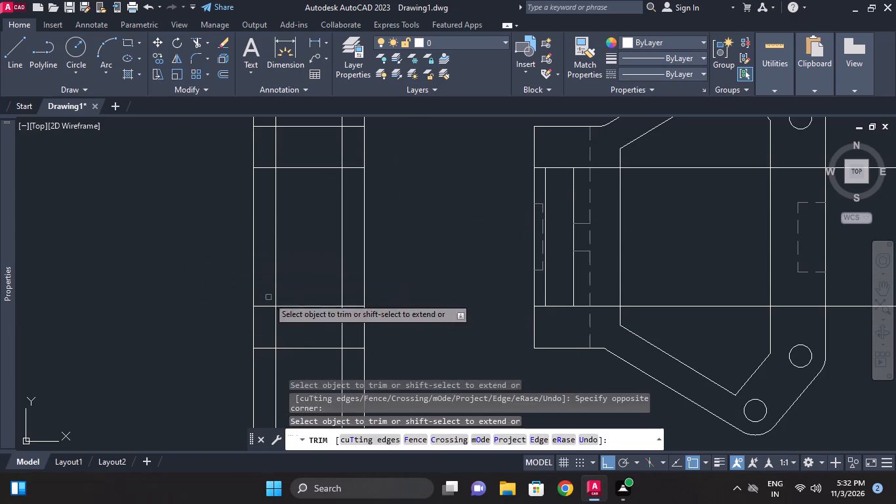
{"action": "key", "text": "Escape"}
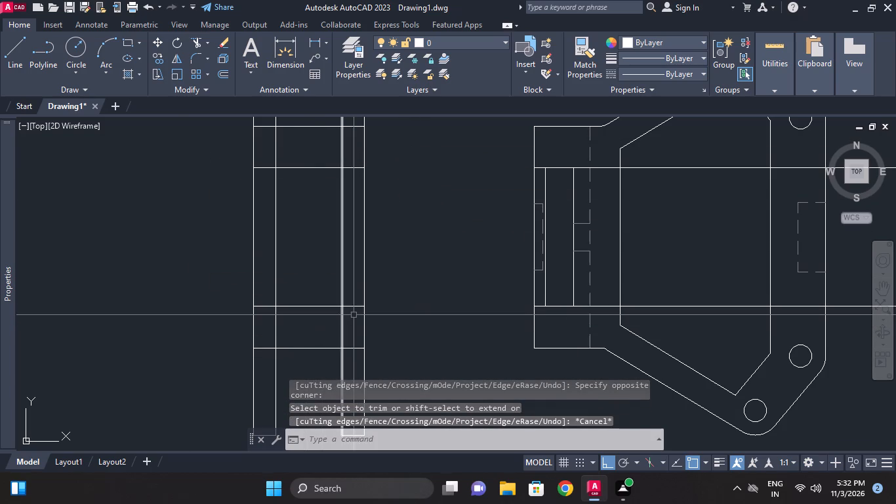
Match the properties of the bracket's dashed vertical line onto the two slot projection lines in the side view.
{"action": "scroll", "coordinate": [368, 324], "scroll_direction": "down", "scroll_amount": 1}
{"action": "middle_click", "coordinate": [367, 327]}
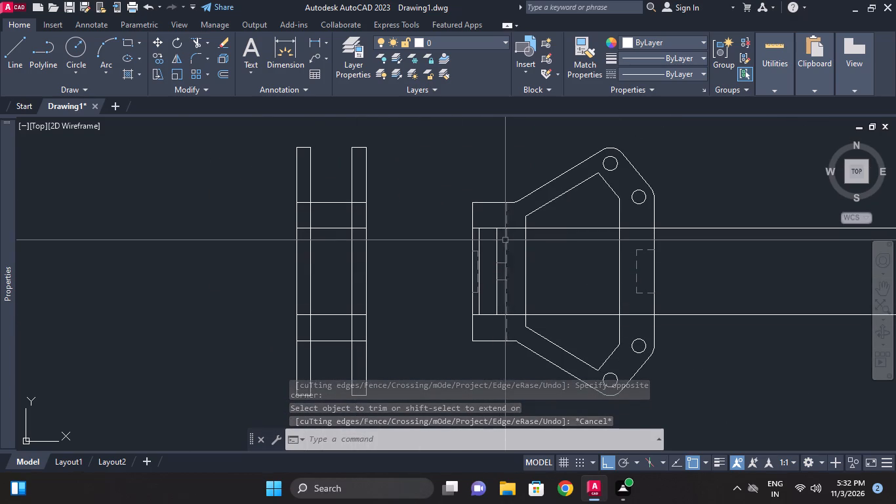
{"action": "key", "text": "Escape"}
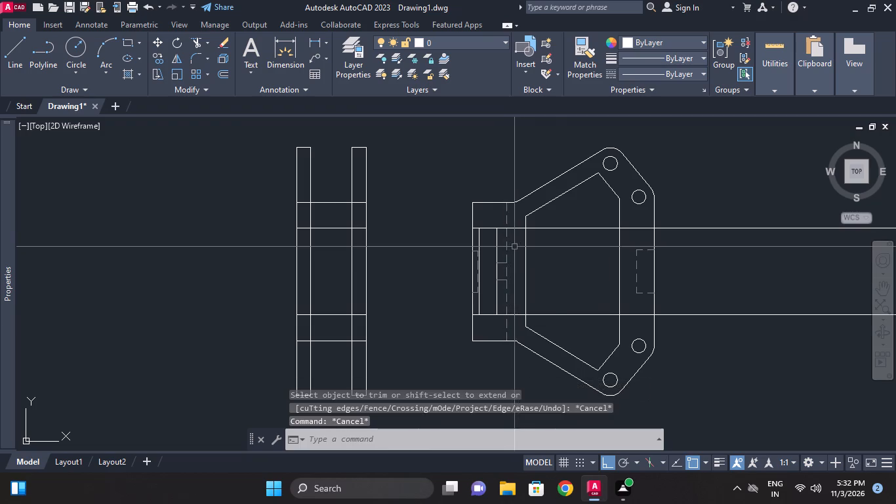
{"action": "left_click", "coordinate": [507, 245]}
{"action": "left_click", "coordinate": [579, 62]}
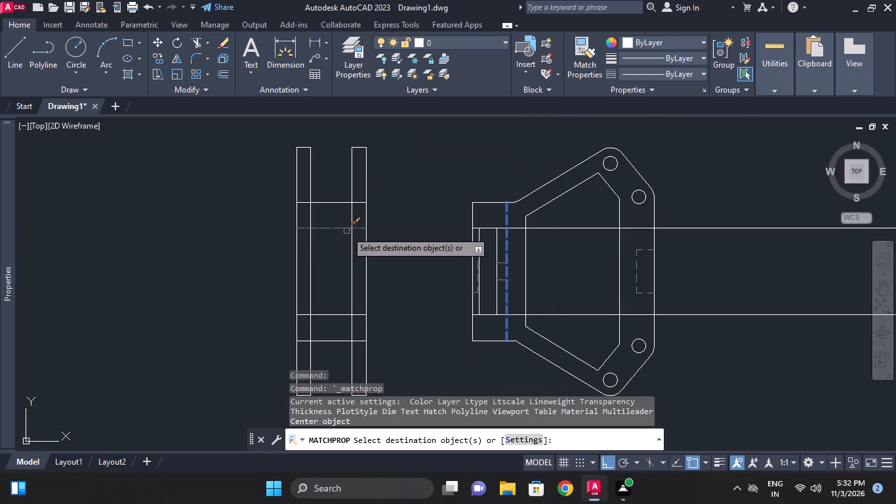
{"action": "left_click", "coordinate": [346, 231]}
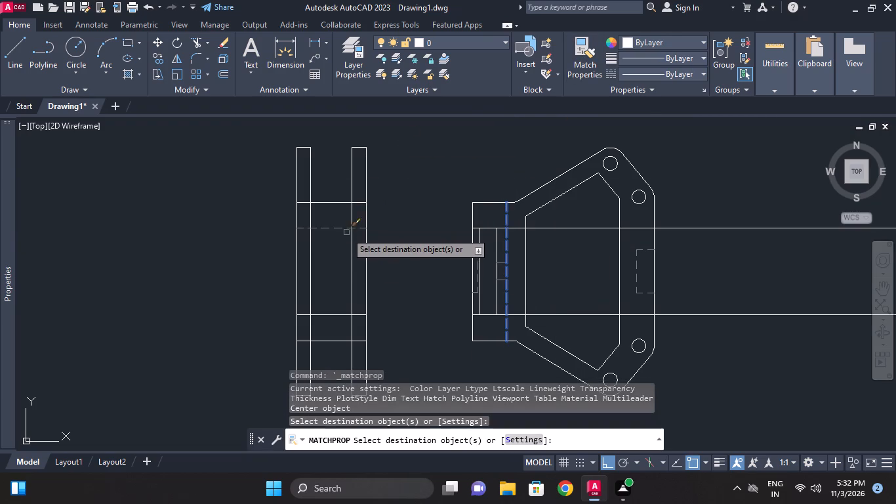
{"action": "left_click", "coordinate": [324, 316]}
{"action": "key", "text": "Escape"}
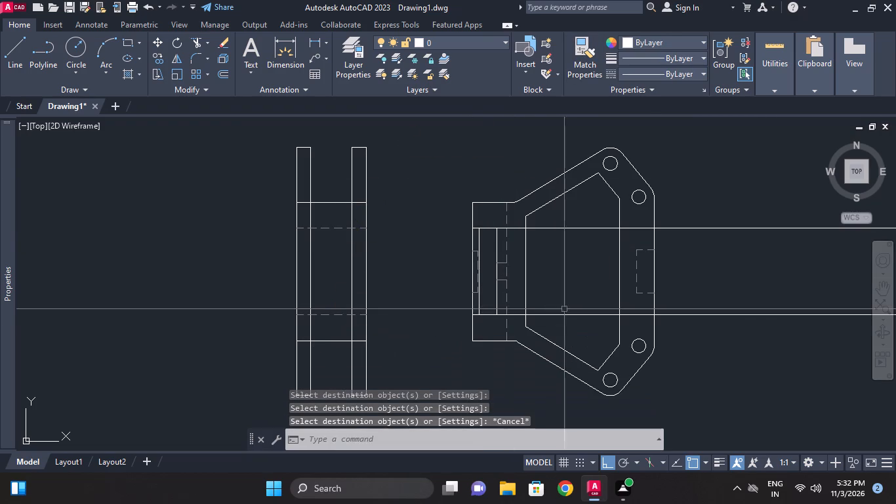
Erase the two leftover slot construction lines that cross the bracket and extend to its right.
{"action": "left_click", "coordinate": [766, 252]}
{"action": "left_click", "coordinate": [739, 175]}
{"action": "left_click", "coordinate": [740, 325]}
{"action": "left_click", "coordinate": [720, 294]}
{"action": "key", "text": "e"}
{"action": "key", "text": "space"}
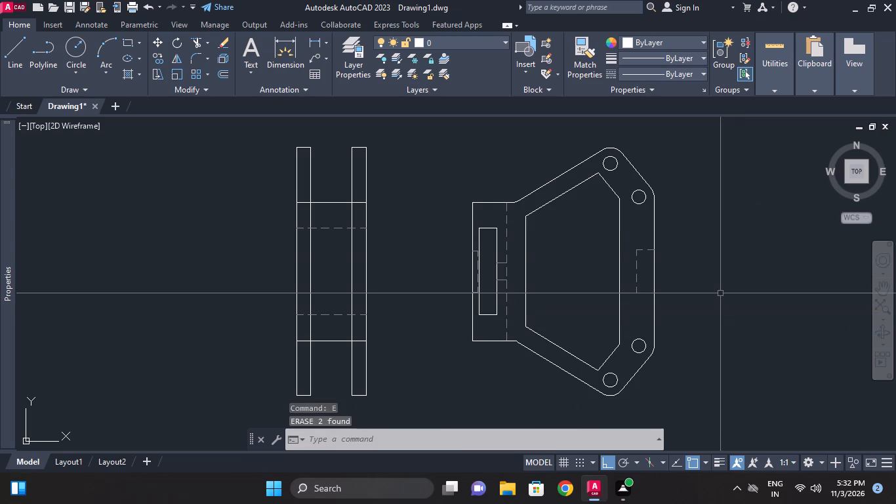
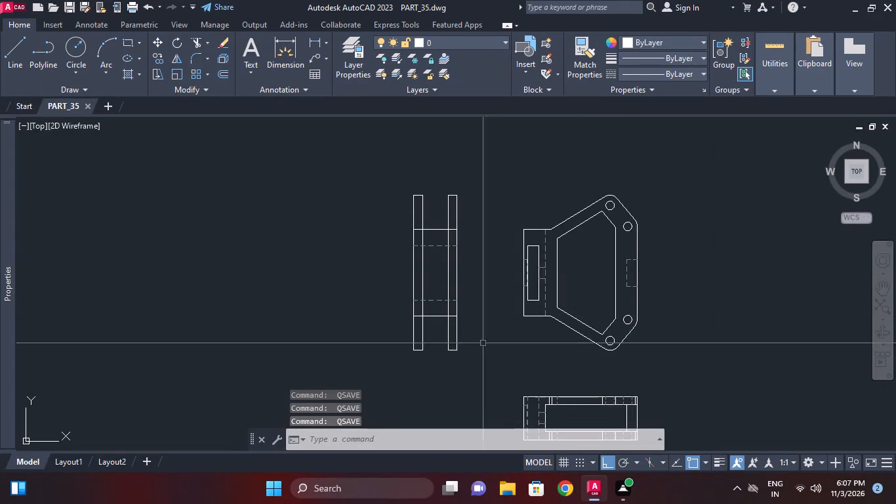
Draw a 24 mm horizontal helper line between the inner vertical edges at the side view's mid-height.
{"action": "middle_click_drag", "start_coordinate": [404, 261], "coordinate": [478, 270]}
{"action": "middle_click_drag", "start_coordinate": [342, 261], "coordinate": [394, 311]}
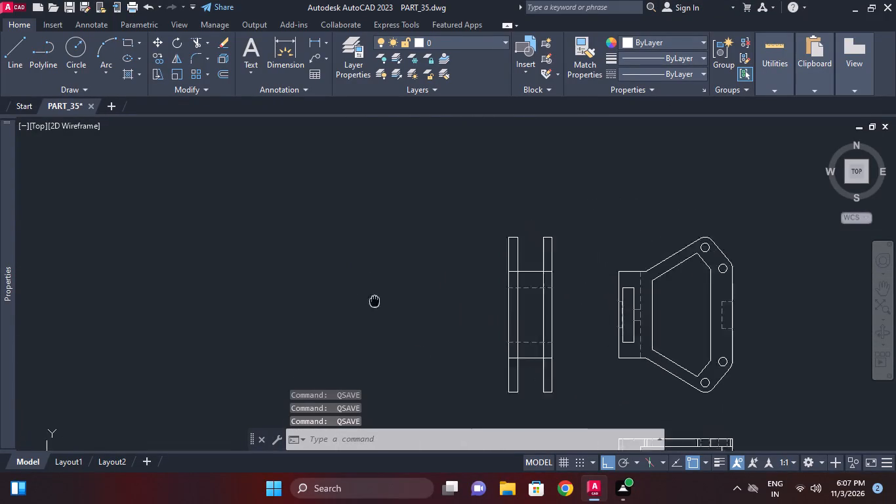
{"action": "middle_click_drag", "start_coordinate": [394, 311], "coordinate": [408, 315]}
{"action": "scroll", "coordinate": [593, 351], "scroll_direction": "up", "scroll_amount": 1}
{"action": "scroll", "coordinate": [672, 351], "scroll_direction": "up", "scroll_amount": 1}
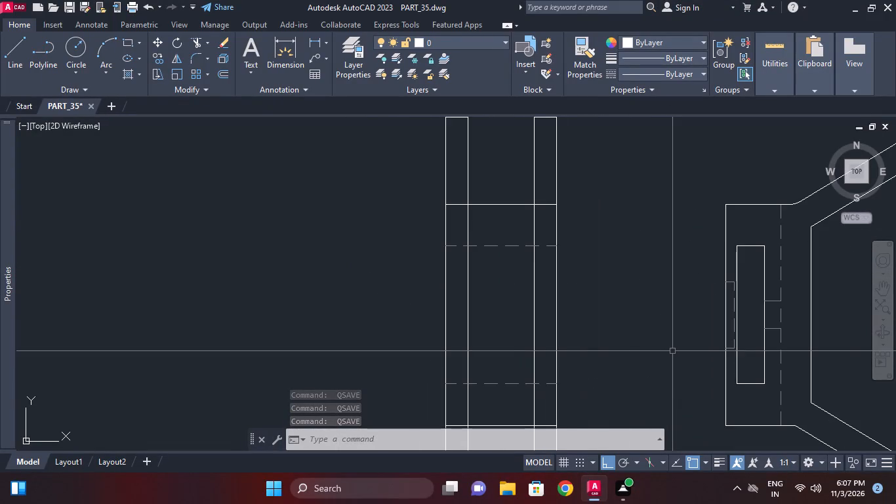
{"action": "middle_click_drag", "start_coordinate": [659, 354], "coordinate": [599, 354]}
{"action": "middle_click_drag", "start_coordinate": [664, 372], "coordinate": [329, 367]}
{"action": "scroll", "coordinate": [330, 370], "scroll_direction": "down", "scroll_amount": 1}
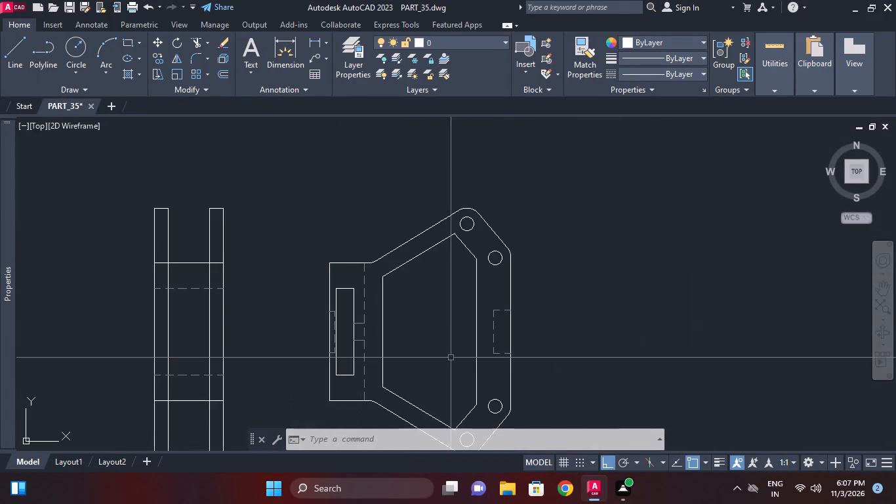
{"action": "middle_click_drag", "start_coordinate": [451, 358], "coordinate": [531, 354]}
{"action": "middle_click_drag", "start_coordinate": [340, 352], "coordinate": [400, 359]}
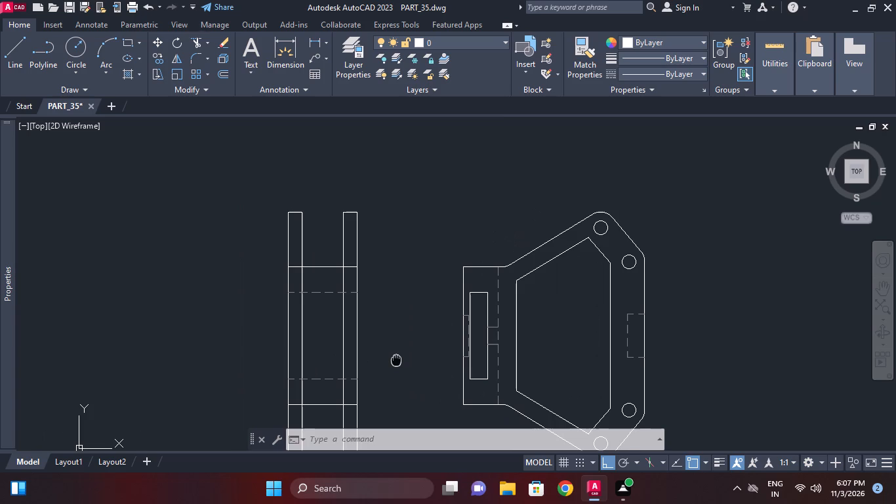
{"action": "middle_click_drag", "start_coordinate": [400, 359], "coordinate": [401, 359]}
{"action": "type", "text": "l"}
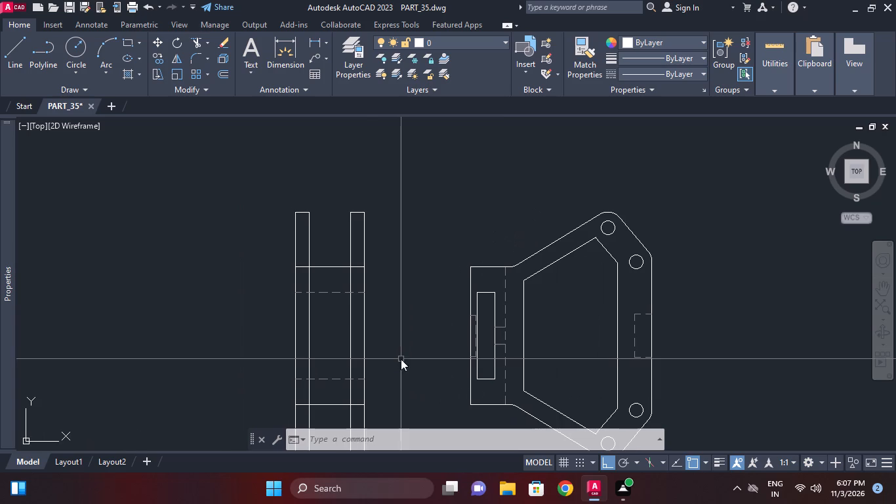
{"action": "key", "text": "space"}
{"action": "left_click", "coordinate": [309, 336]}
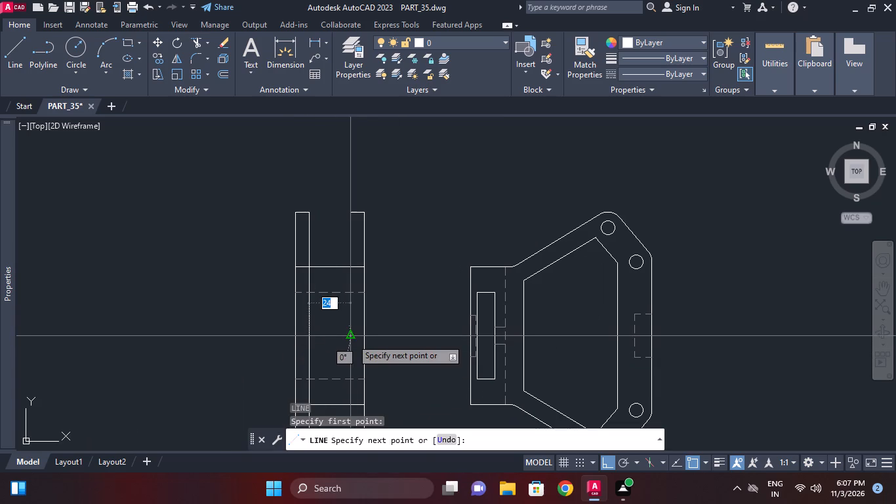
{"action": "left_click", "coordinate": [352, 339]}
{"action": "key", "text": "Escape"}
Draw two concentric circles with diameters 10 and 24 mm, centred on the helper line's midpoint in the side view.
{"action": "middle_click", "coordinate": [320, 371]}
{"action": "type", "text": "c"}
{"action": "key", "text": "space"}
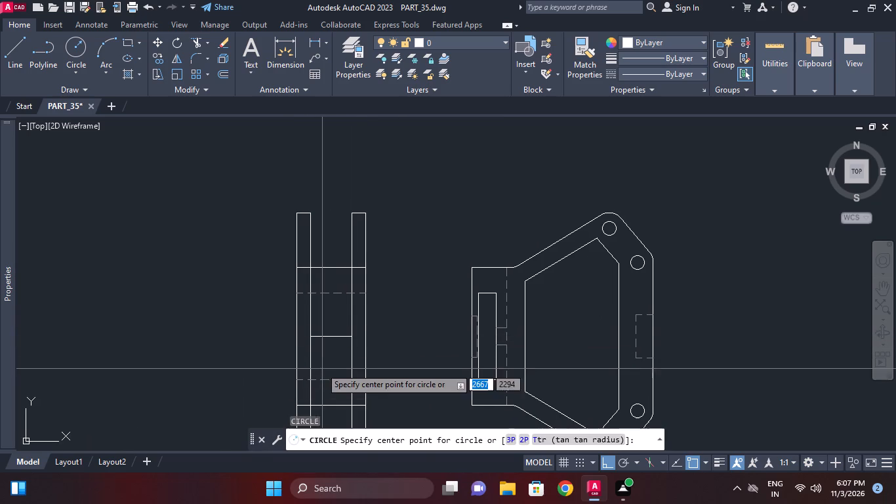
{"action": "left_click", "coordinate": [329, 337]}
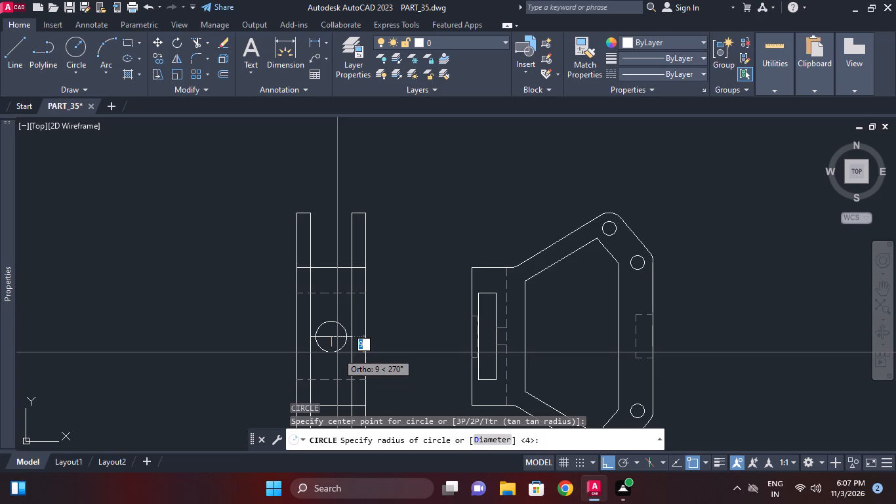
{"action": "type", "text": "d 1"}
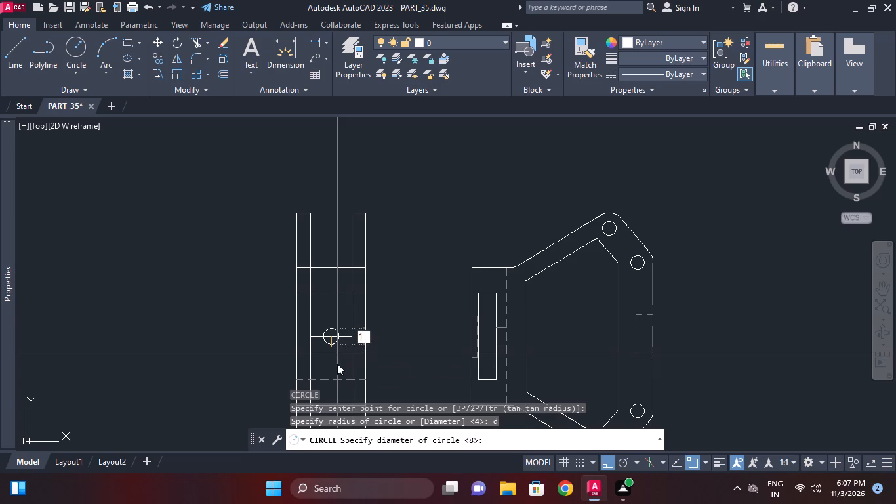
{"action": "key", "text": "0"}
{"action": "key", "text": "space"}
{"action": "key", "text": "space"}
{"action": "scroll", "coordinate": [336, 337], "scroll_direction": "up", "scroll_amount": 2}
{"action": "left_click", "coordinate": [323, 338]}
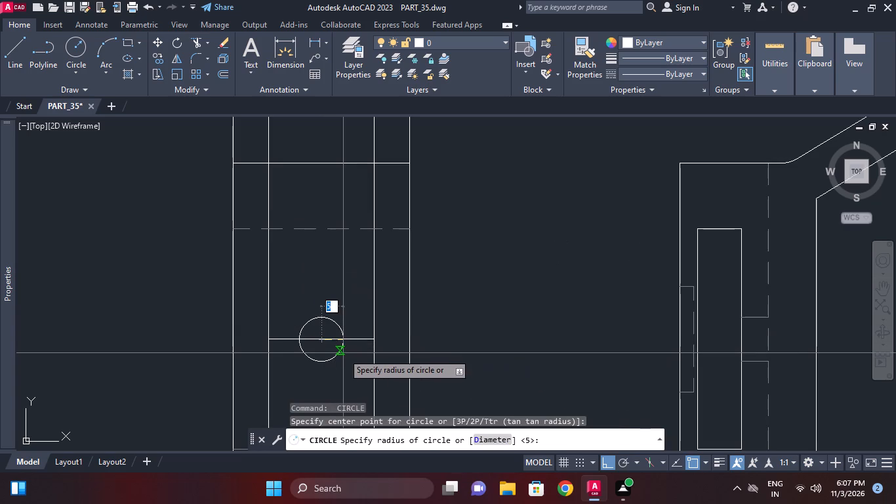
{"action": "type", "text": "d"}
{"action": "key", "text": "space"}
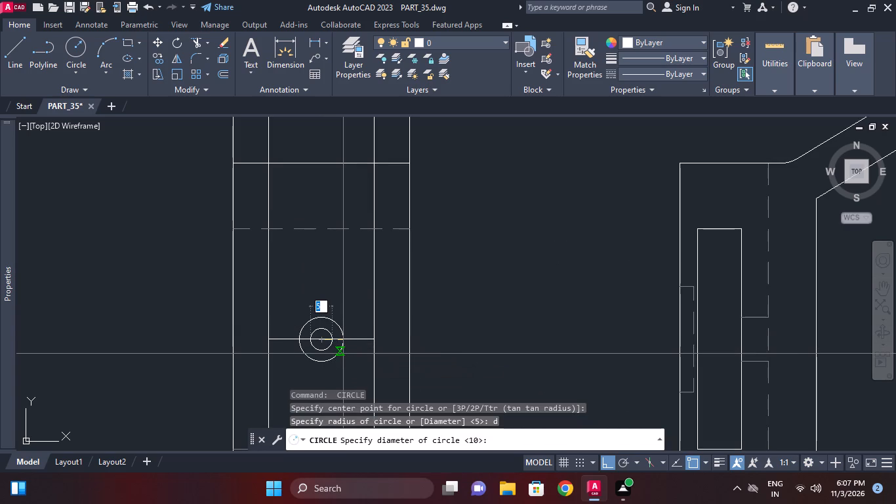
{"action": "type", "text": "24"}
{"action": "key", "text": "space"}
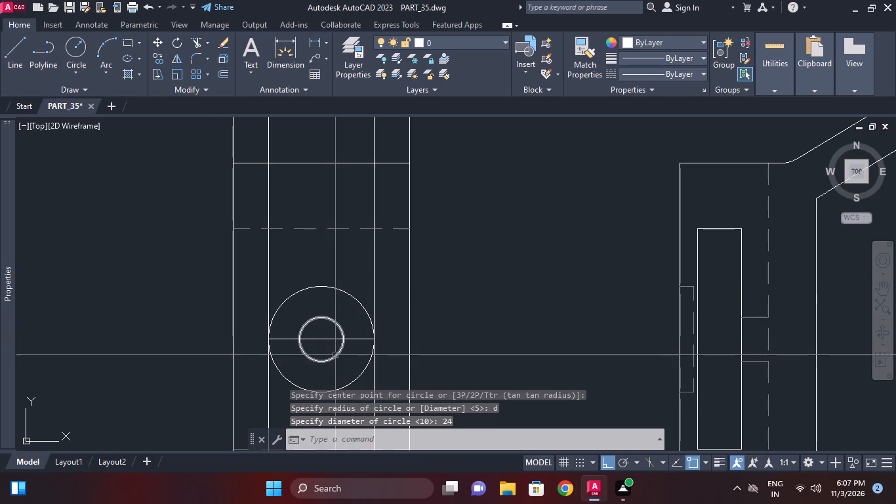
Check the diameters of the outer and inner circles in the side view without placing dimensions.
{"action": "type", "text": "dd"}
{"action": "type", "text": "i"}
{"action": "key", "text": "space"}
{"action": "left_click_drag", "start_coordinate": [329, 287], "coordinate": [329, 282]}
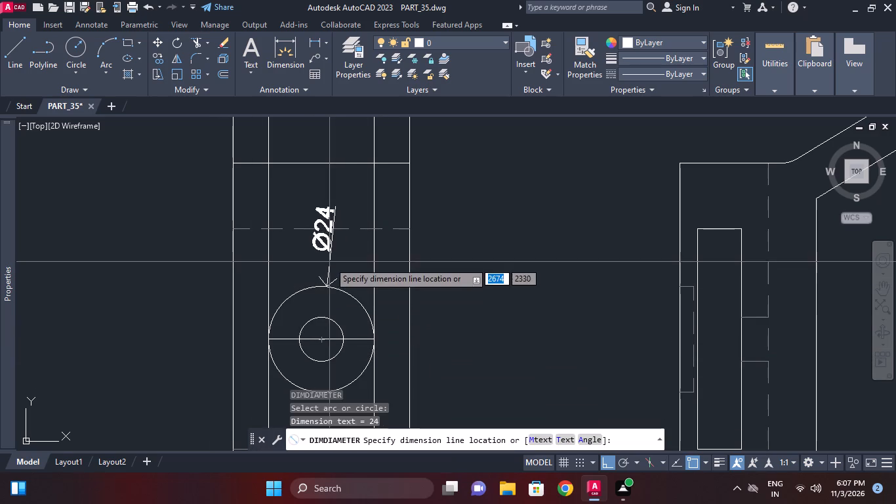
{"action": "key", "text": "Escape"}
{"action": "key", "text": "space"}
{"action": "key", "text": "space"}
{"action": "left_click", "coordinate": [332, 324]}
{"action": "key", "text": "Escape"}
{"action": "key", "text": "space"}
{"action": "key", "text": "space"}
{"action": "left_click", "coordinate": [332, 320]}
{"action": "key", "text": "Escape"}
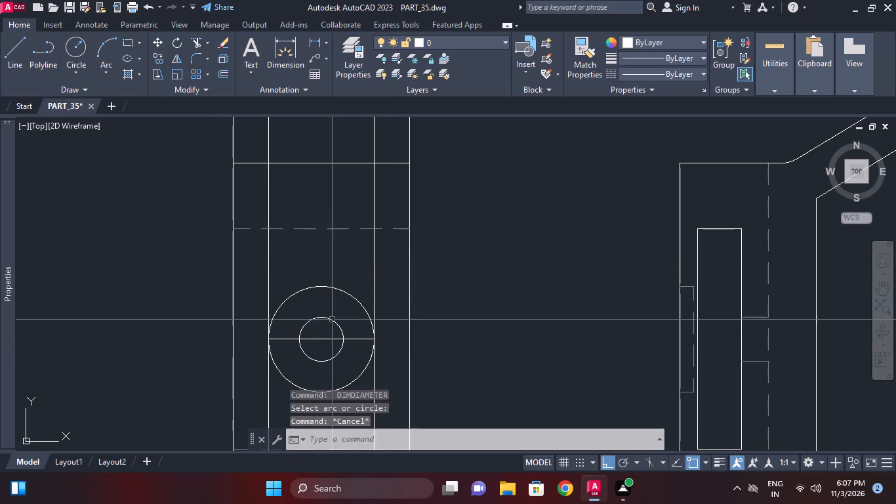
{"action": "key", "text": "space"}
{"action": "left_click", "coordinate": [332, 320]}
{"action": "key", "text": "Escape"}
Erase the horizontal helper line running through the two concentric circles.
{"action": "scroll", "coordinate": [461, 290], "scroll_direction": "down", "scroll_amount": 1}
{"action": "middle_click_drag", "start_coordinate": [461, 290], "coordinate": [424, 292]}
{"action": "middle_click_drag", "start_coordinate": [399, 318], "coordinate": [330, 276]}
{"action": "scroll", "coordinate": [335, 281], "scroll_direction": "down", "scroll_amount": 1}
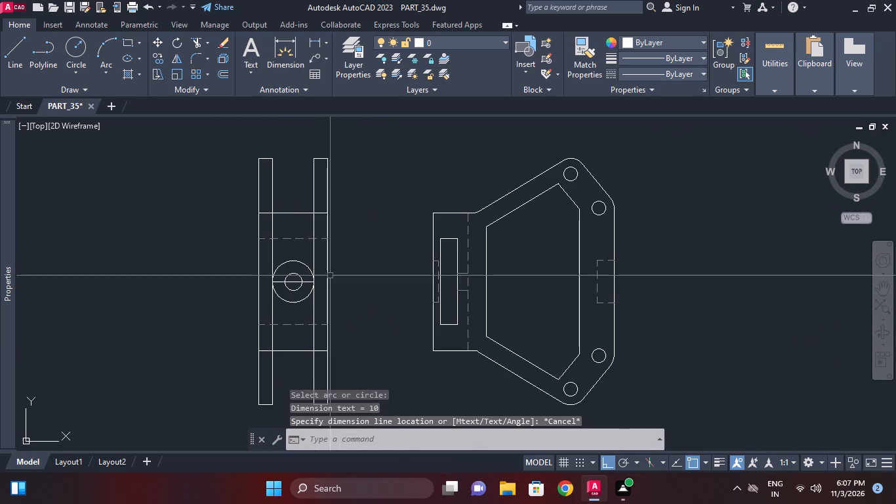
{"action": "scroll", "coordinate": [282, 289], "scroll_direction": "up", "scroll_amount": 2}
{"action": "left_click", "coordinate": [295, 278]}
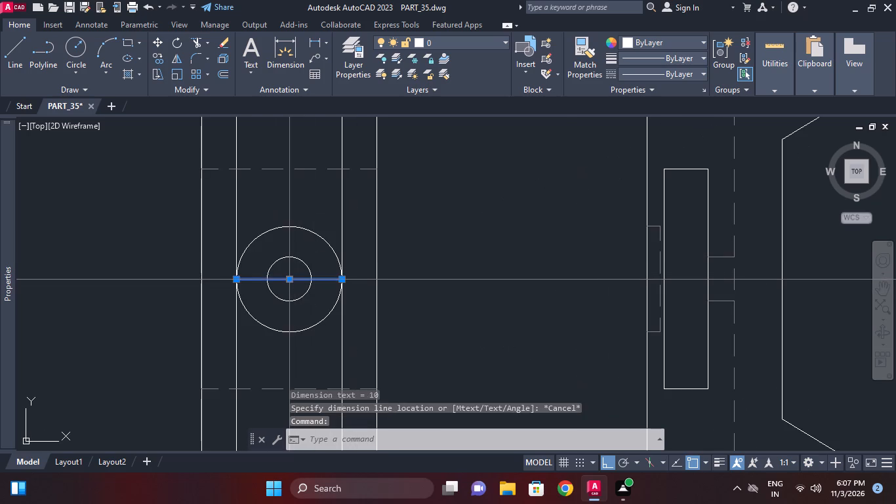
{"action": "type", "text": "e"}
{"action": "key", "text": "space"}
{"action": "key", "text": "Escape"}
Offset the side view's inner circle outward by 1 mm.
{"action": "type", "text": "o"}
{"action": "key", "text": "space"}
{"action": "type", "text": "1"}
{"action": "key", "text": "space"}
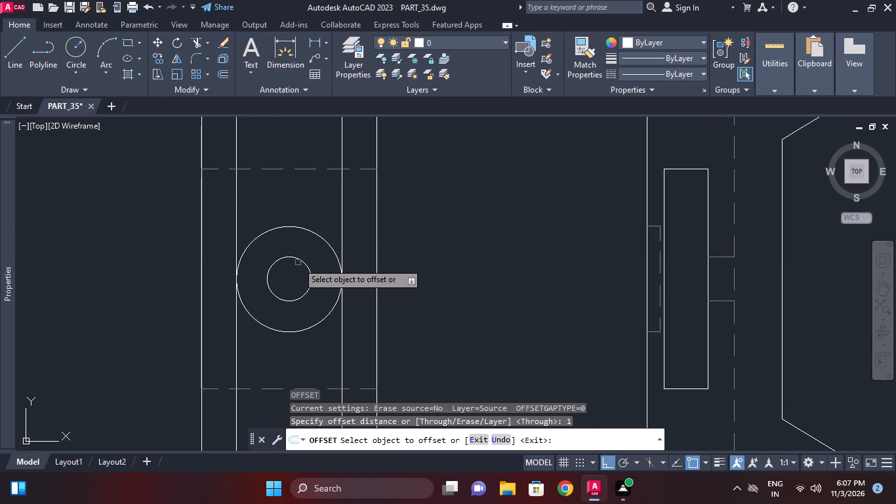
{"action": "left_click_drag", "start_coordinate": [298, 261], "coordinate": [299, 254]}
{"action": "left_click", "coordinate": [302, 235]}
{"action": "key", "text": "Escape"}
Add a centre mark to the offset circle, and erase that circle while keeping the mark.
{"action": "middle_click", "coordinate": [287, 266]}
{"action": "key", "text": "c"}
{"action": "type", "text": "m"}
{"action": "key", "text": "space"}
{"action": "scroll", "coordinate": [287, 268], "scroll_direction": "up", "scroll_amount": 2}
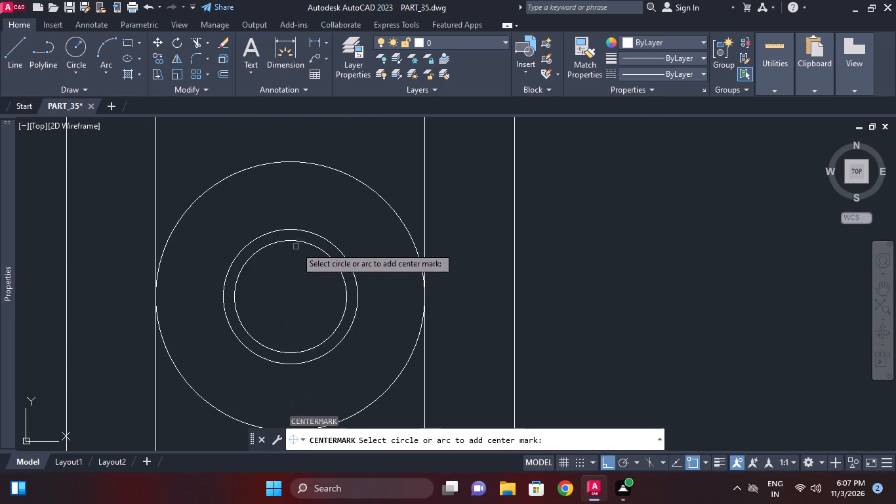
{"action": "left_click", "coordinate": [303, 233]}
{"action": "key", "text": "Escape"}
{"action": "key", "text": "e"}
{"action": "key", "text": "space"}
{"action": "left_click", "coordinate": [323, 240]}
{"action": "right_click", "coordinate": [323, 240]}
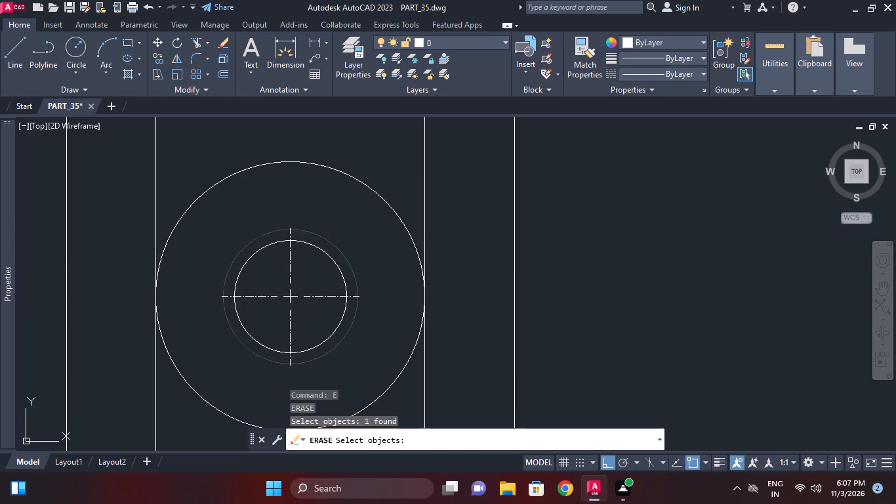
Set the colour of the side view's centre mark to red.
{"action": "left_click", "coordinate": [310, 285]}
{"action": "left_click", "coordinate": [278, 269]}
{"action": "left_click", "coordinate": [653, 39]}
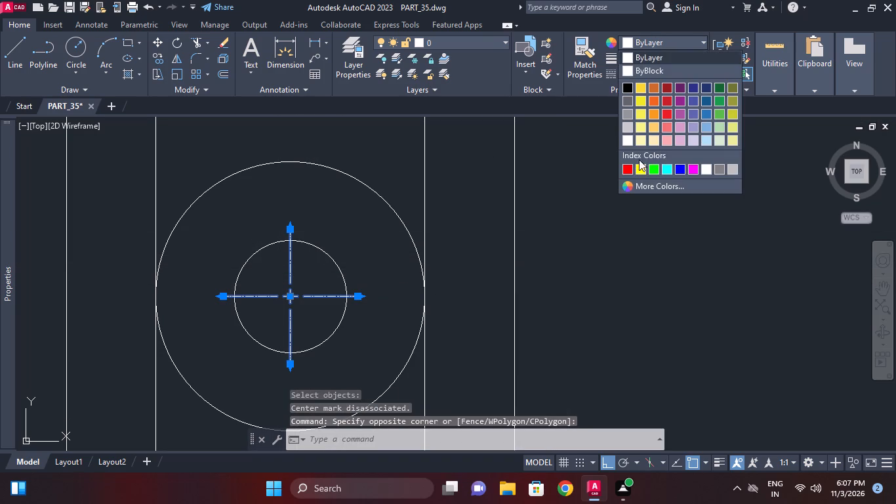
{"action": "left_click", "coordinate": [628, 165]}
{"action": "key", "text": "Escape"}
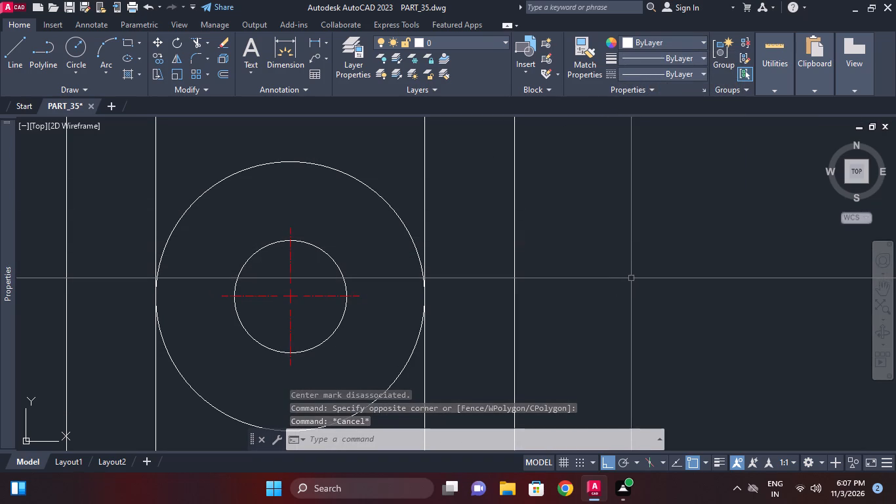
Draw horizontal construction lines through the top and bottom edges of the dashed recess at the bracket's right-hand edge.
{"action": "scroll", "coordinate": [493, 310], "scroll_direction": "down", "scroll_amount": 3}
{"action": "middle_click", "coordinate": [493, 310]}
{"action": "scroll", "coordinate": [449, 290], "scroll_direction": "up", "scroll_amount": 1}
{"action": "middle_click_drag", "start_coordinate": [449, 290], "coordinate": [462, 306]}
{"action": "middle_click_drag", "start_coordinate": [502, 309], "coordinate": [378, 310], "text": "ctrl"}
{"action": "scroll", "coordinate": [494, 310], "scroll_direction": "down", "scroll_amount": 1, "text": "ctrl"}
{"action": "key", "text": "F1"}
{"action": "key", "text": "Escape"}
{"action": "middle_click", "coordinate": [486, 315]}
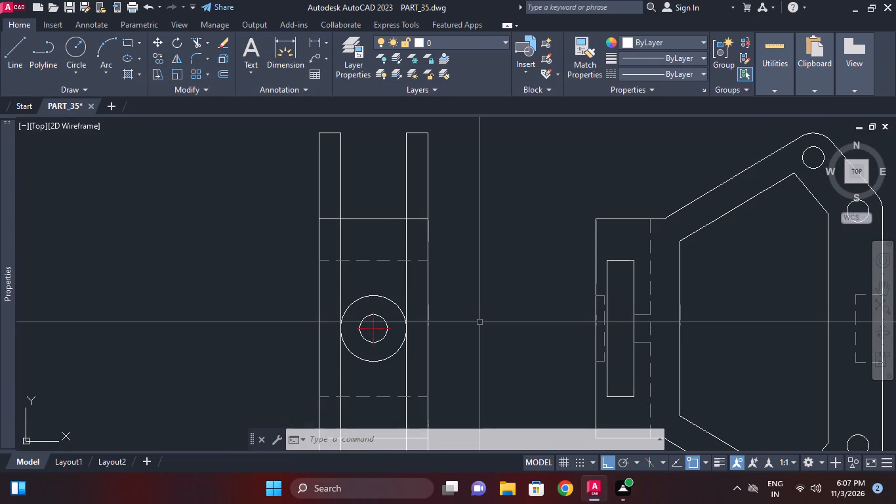
{"action": "middle_click_drag", "start_coordinate": [722, 333], "coordinate": [605, 333]}
{"action": "scroll", "coordinate": [605, 333], "scroll_direction": "down", "scroll_amount": 1}
{"action": "middle_click_drag", "start_coordinate": [665, 331], "coordinate": [474, 312]}
{"action": "scroll", "coordinate": [474, 312], "scroll_direction": "down", "scroll_amount": 1}
{"action": "middle_click_drag", "start_coordinate": [617, 311], "coordinate": [431, 306]}
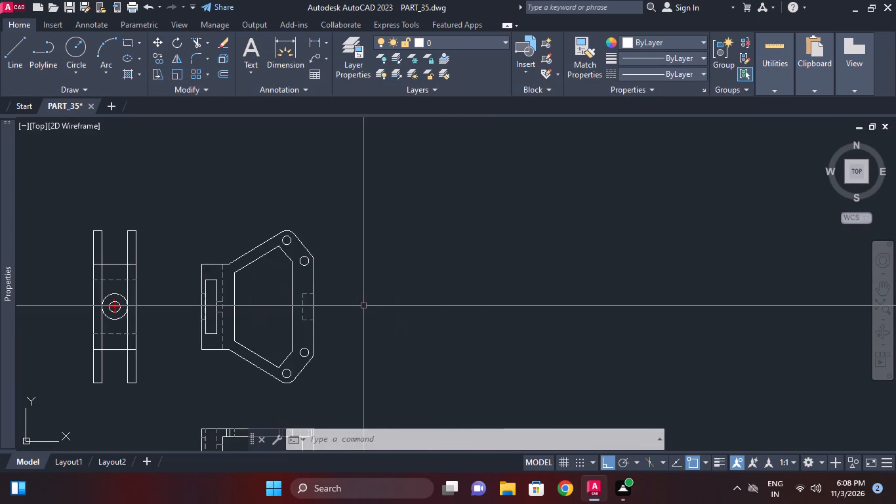
{"action": "scroll", "coordinate": [363, 306], "scroll_direction": "up", "scroll_amount": 1}
{"action": "middle_click", "coordinate": [363, 306]}
{"action": "key", "text": "x"}
{"action": "type", "text": "l h"}
{"action": "key", "text": "space"}
{"action": "scroll", "coordinate": [338, 285], "scroll_direction": "up", "scroll_amount": 1}
{"action": "middle_click_drag", "start_coordinate": [288, 301], "coordinate": [342, 320]}
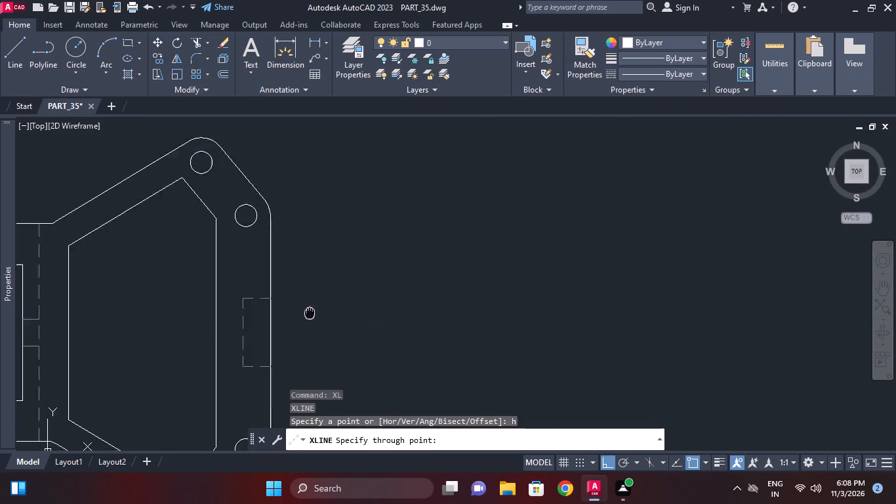
{"action": "middle_click_drag", "start_coordinate": [342, 320], "coordinate": [455, 333]}
{"action": "left_click", "coordinate": [396, 318]}
{"action": "middle_click_drag", "start_coordinate": [383, 357], "coordinate": [523, 287]}
{"action": "left_click_drag", "start_coordinate": [546, 316], "coordinate": [540, 316]}
{"action": "key", "text": "Escape"}
{"action": "middle_click_drag", "start_coordinate": [451, 337], "coordinate": [817, 356]}
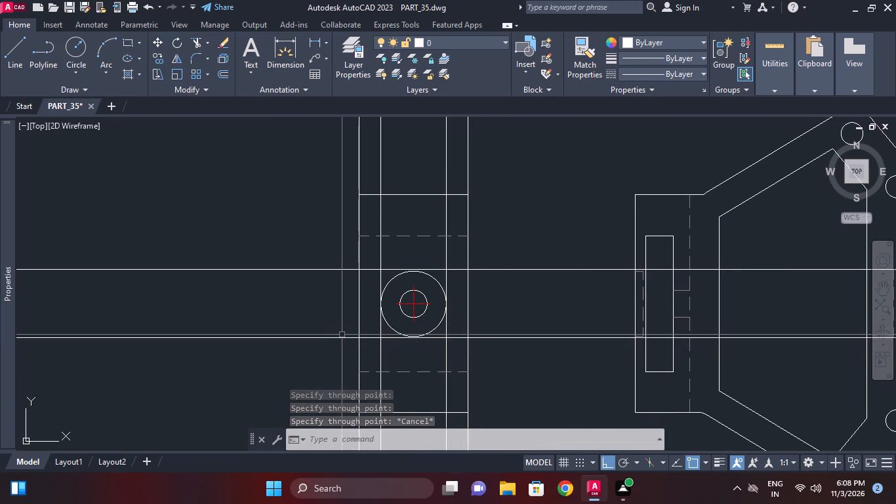
Trim both recess construction lines between the inner and outer vertical edges on each side of the side view.
{"action": "key", "text": "Escape"}
{"action": "type", "text": "tr"}
{"action": "key", "text": "space"}
{"action": "key", "text": "space"}
{"action": "scroll", "coordinate": [368, 272], "scroll_direction": "up", "scroll_amount": 1}
{"action": "left_click", "coordinate": [368, 268]}
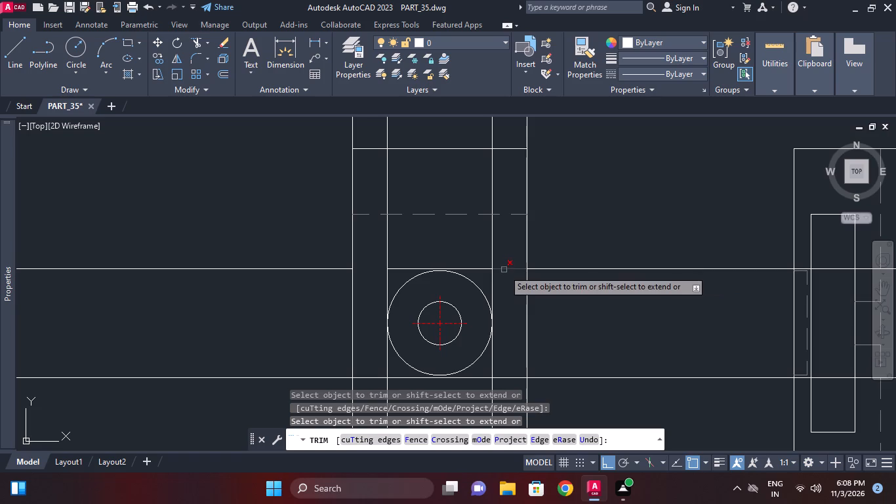
{"action": "left_click", "coordinate": [504, 269]}
{"action": "middle_click_drag", "start_coordinate": [504, 303], "coordinate": [521, 248]}
{"action": "left_click", "coordinate": [523, 318]}
{"action": "left_click", "coordinate": [518, 329]}
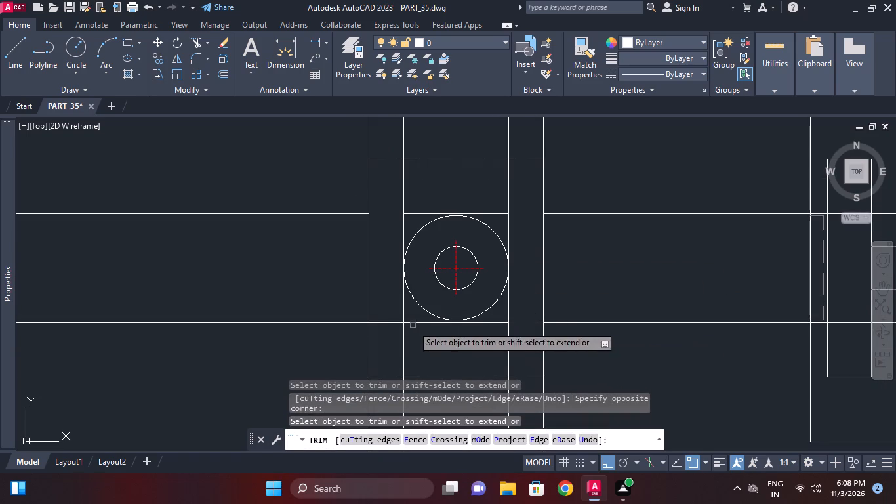
{"action": "left_click", "coordinate": [389, 320]}
{"action": "left_click", "coordinate": [376, 329]}
{"action": "key", "text": "Escape"}
Erase the leftover recess construction lines on both sides of the side view, keeping the segments above and below the circles.
{"action": "left_click_drag", "start_coordinate": [331, 328], "coordinate": [325, 318]}
{"action": "left_click", "coordinate": [316, 301]}
{"action": "type", "text": "e"}
{"action": "key", "text": "space"}
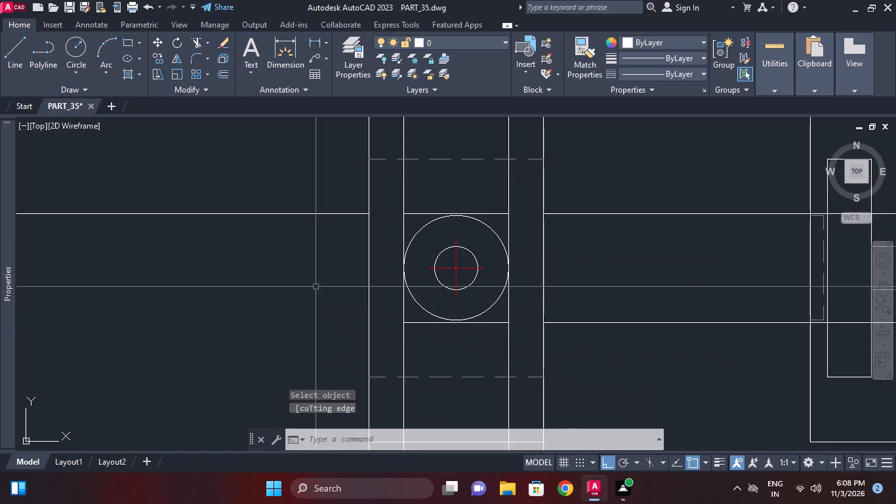
{"action": "left_click_drag", "start_coordinate": [310, 269], "coordinate": [304, 251]}
{"action": "left_click", "coordinate": [279, 197]}
{"action": "key", "text": "e"}
{"action": "key", "text": "space"}
{"action": "left_click_drag", "start_coordinate": [688, 306], "coordinate": [688, 290]}
{"action": "left_click", "coordinate": [675, 224]}
{"action": "key", "text": "space"}
{"action": "left_click_drag", "start_coordinate": [655, 216], "coordinate": [655, 210]}
{"action": "left_click", "coordinate": [647, 187]}
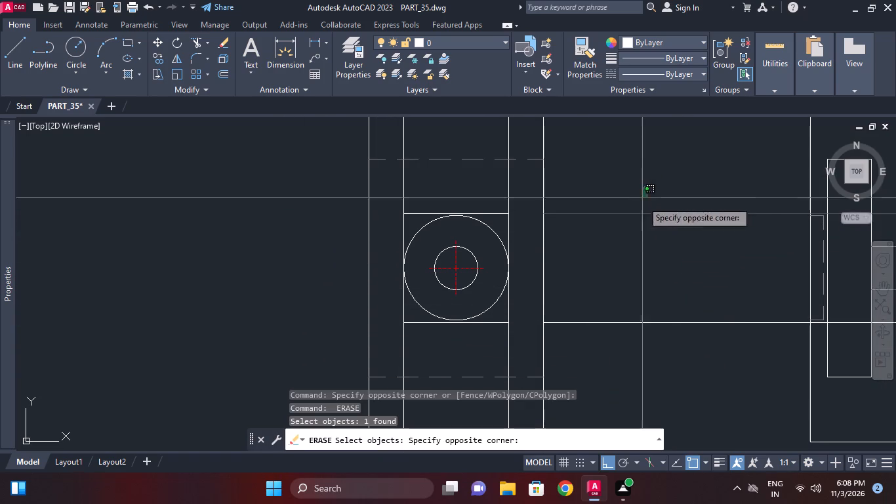
{"action": "left_click", "coordinate": [636, 230]}
{"action": "key", "text": "space"}
{"action": "left_click", "coordinate": [649, 319]}
{"action": "left_click", "coordinate": [603, 347]}
{"action": "key", "text": "space"}
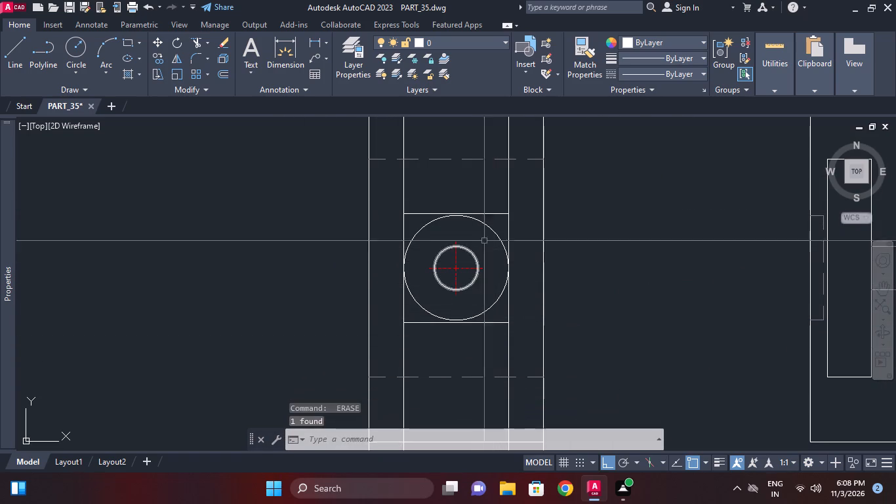
Match the properties of the side view's upper dashed line onto the two short lines above and below the circles.
{"action": "scroll", "coordinate": [490, 180], "scroll_direction": "up", "scroll_amount": 1}
{"action": "left_click", "coordinate": [488, 164]}
{"action": "left_click", "coordinate": [474, 142]}
{"action": "middle_click_drag", "start_coordinate": [484, 152], "coordinate": [485, 163]}
{"action": "type", "text": "ma"}
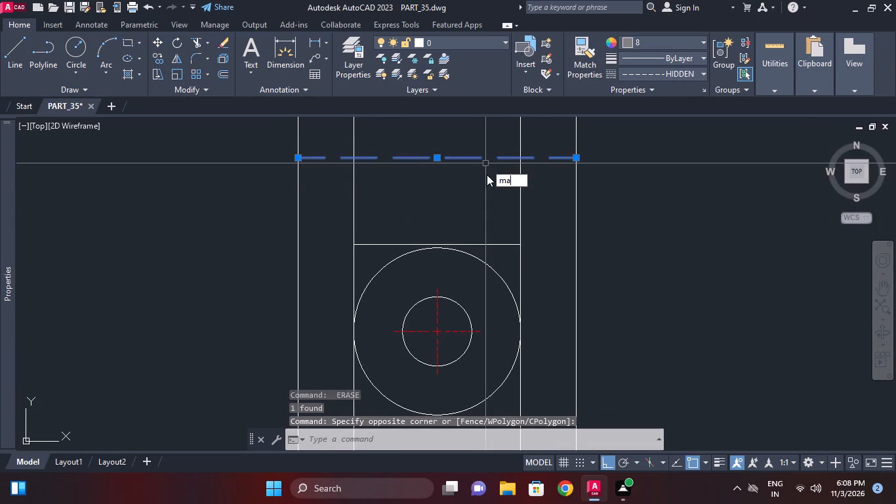
{"action": "key", "text": "space"}
{"action": "left_click", "coordinate": [499, 242]}
{"action": "middle_click_drag", "start_coordinate": [506, 257], "coordinate": [505, 220]}
{"action": "scroll", "coordinate": [506, 253], "scroll_direction": "down", "scroll_amount": 1}
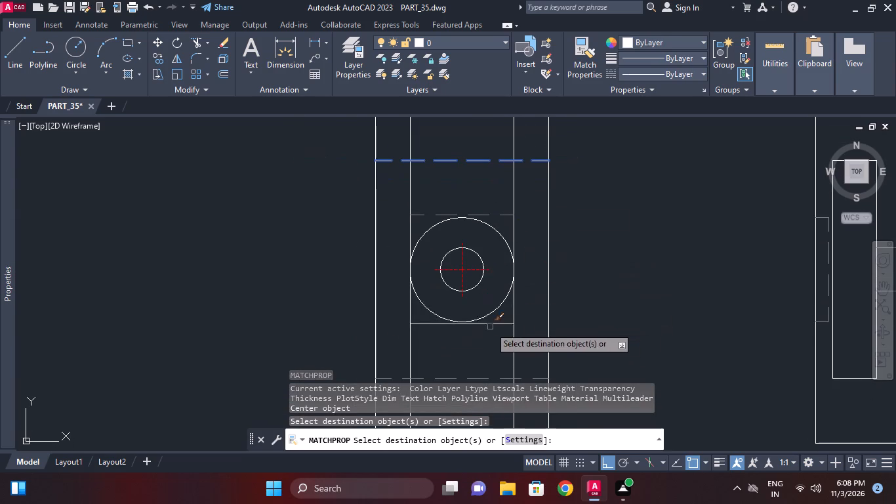
{"action": "left_click", "coordinate": [478, 322]}
{"action": "key", "text": "Escape"}
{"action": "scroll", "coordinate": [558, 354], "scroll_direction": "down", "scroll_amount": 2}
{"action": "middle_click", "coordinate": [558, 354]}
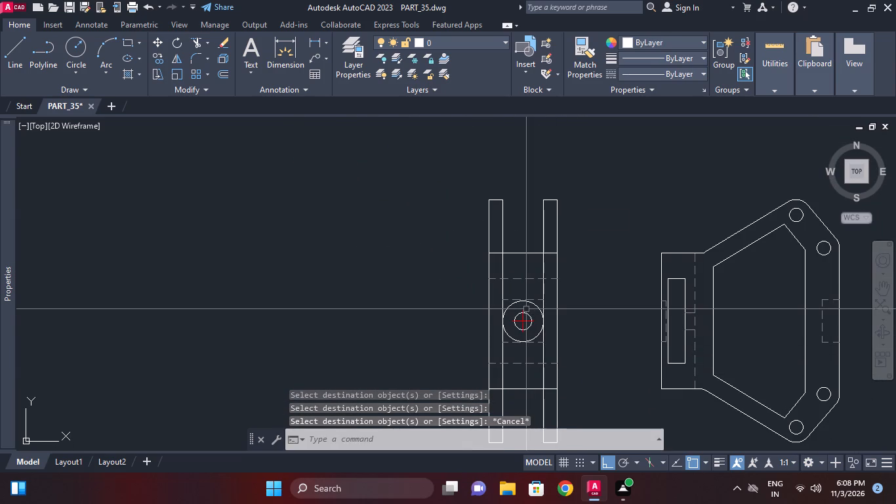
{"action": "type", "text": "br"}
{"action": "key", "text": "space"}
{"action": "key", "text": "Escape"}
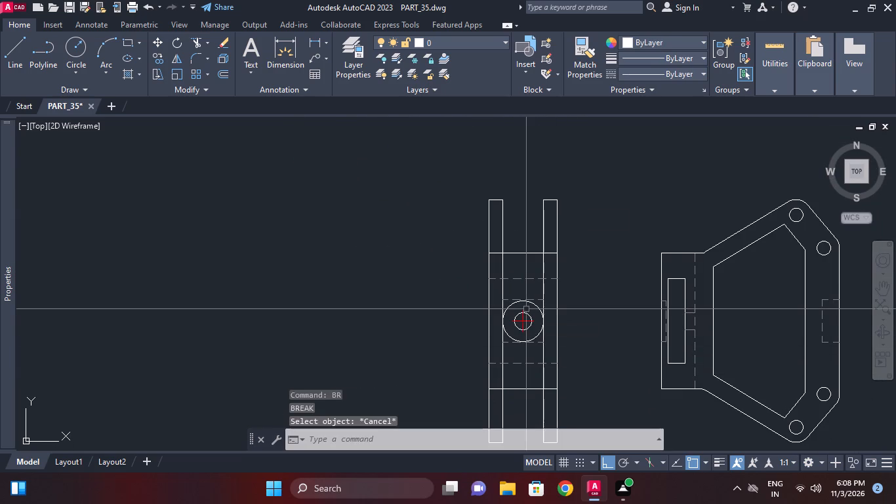
Break both inner vertical lines of the side view at the body's upper horizontal edge using Break at Point.
{"action": "type", "text": "brr"}
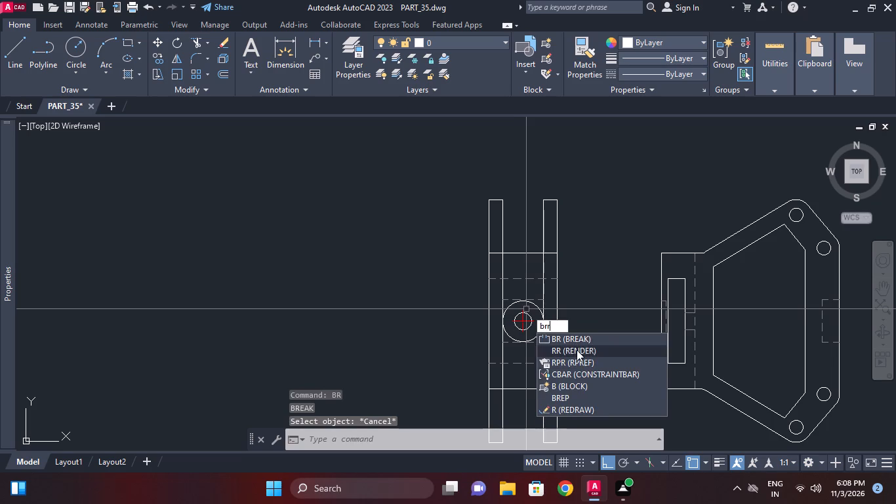
{"action": "key", "text": "BackSpace"}
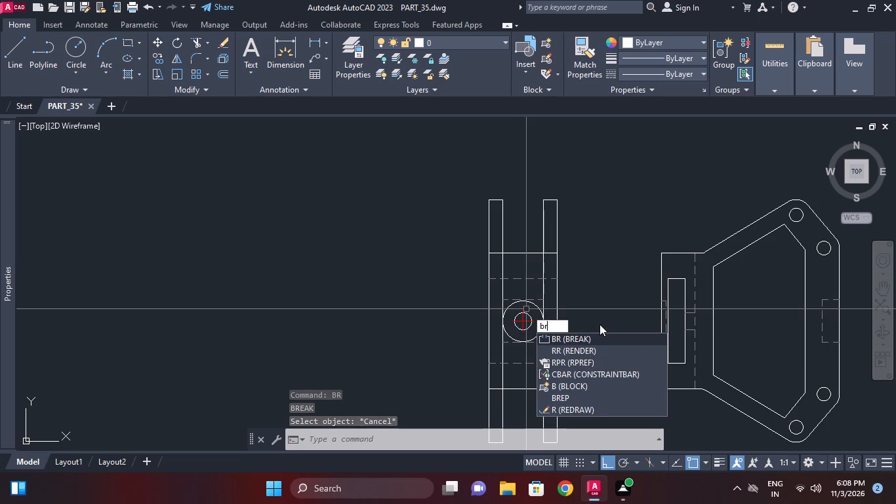
{"action": "left_click", "coordinate": [578, 363]}
{"action": "scroll", "coordinate": [503, 264], "scroll_direction": "up", "scroll_amount": 2}
{"action": "left_click", "coordinate": [503, 264]}
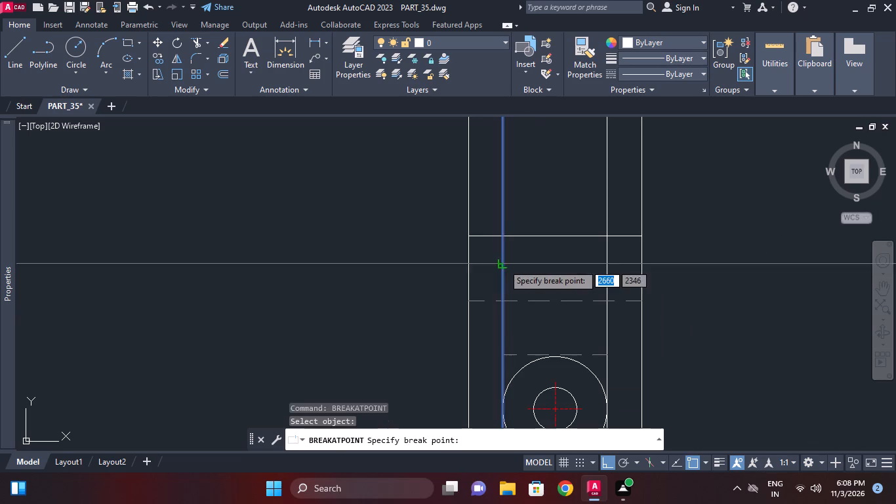
{"action": "left_click", "coordinate": [503, 236]}
{"action": "key", "text": "space"}
{"action": "left_click", "coordinate": [605, 253]}
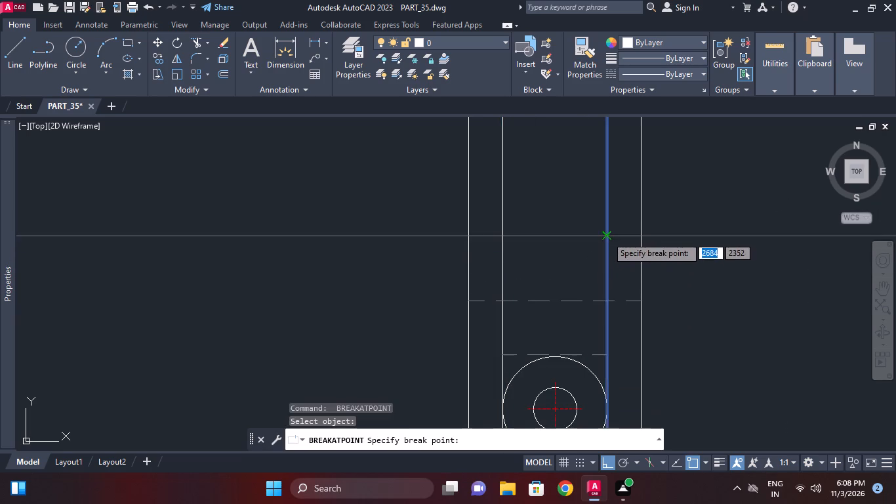
{"action": "left_click", "coordinate": [607, 236]}
Break both inner vertical lines of the side view at the body's lower horizontal edge using Break at Point.
{"action": "key", "text": "space"}
{"action": "middle_click_drag", "start_coordinate": [671, 281], "coordinate": [683, 186]}
{"action": "middle_click_drag", "start_coordinate": [617, 371], "coordinate": [629, 303]}
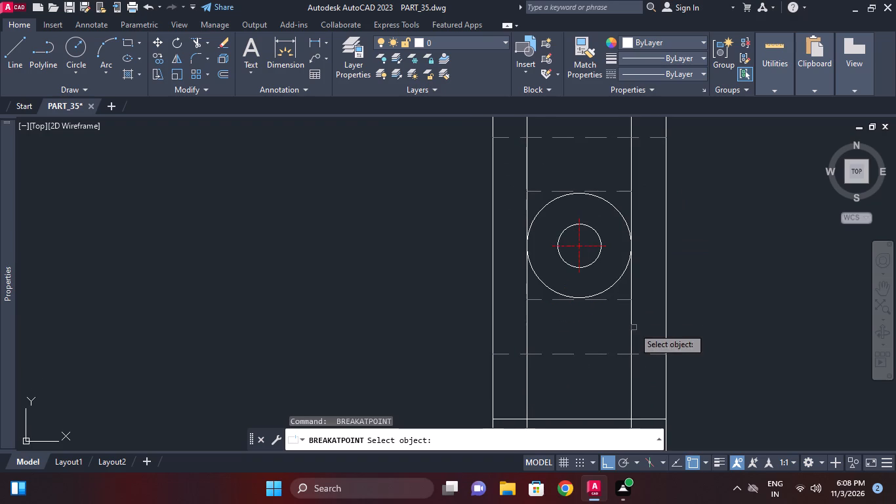
{"action": "scroll", "coordinate": [634, 327], "scroll_direction": "down", "scroll_amount": 2}
{"action": "middle_click_drag", "start_coordinate": [634, 325], "coordinate": [636, 304]}
{"action": "scroll", "coordinate": [640, 319], "scroll_direction": "up", "scroll_amount": 1}
{"action": "left_click", "coordinate": [628, 338]}
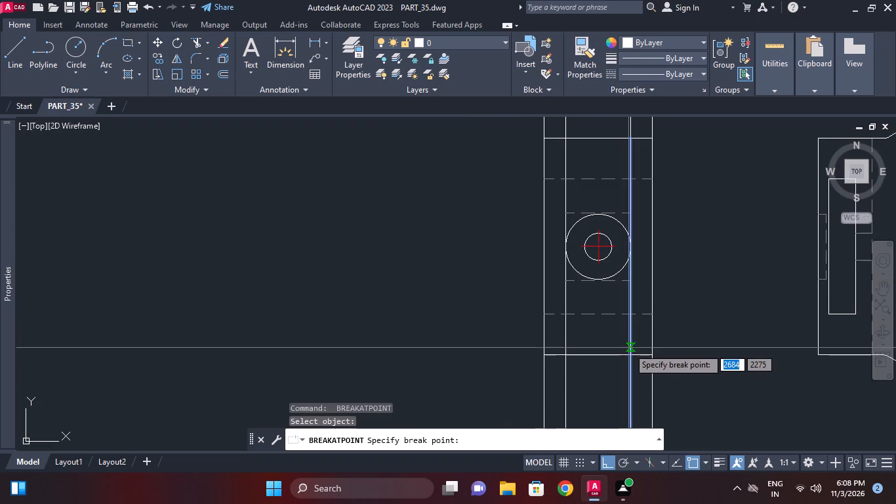
{"action": "left_click", "coordinate": [630, 353]}
{"action": "key", "text": "space"}
{"action": "left_click", "coordinate": [565, 332]}
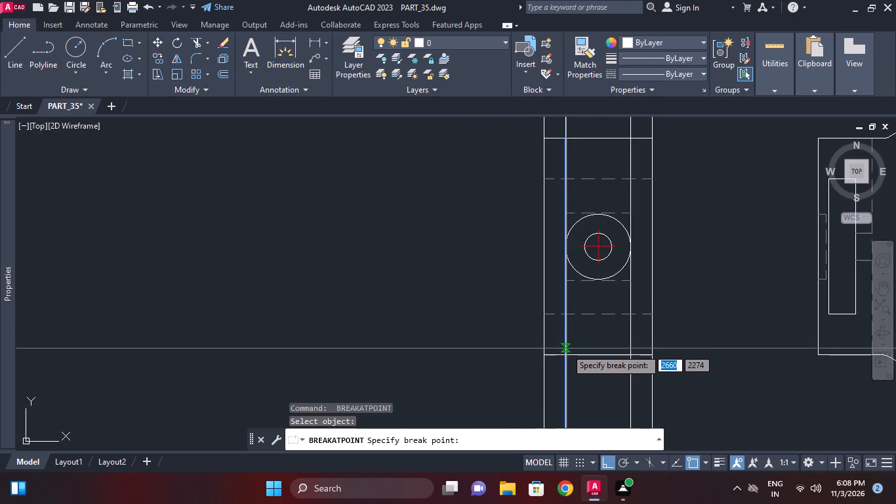
{"action": "left_click", "coordinate": [566, 354]}
{"action": "key", "text": "Escape"}
Match the properties of the side view's lower dashed line onto the middle segments of both inner vertical lines.
{"action": "double_click", "coordinate": [569, 343]}
{"action": "left_click", "coordinate": [563, 335]}
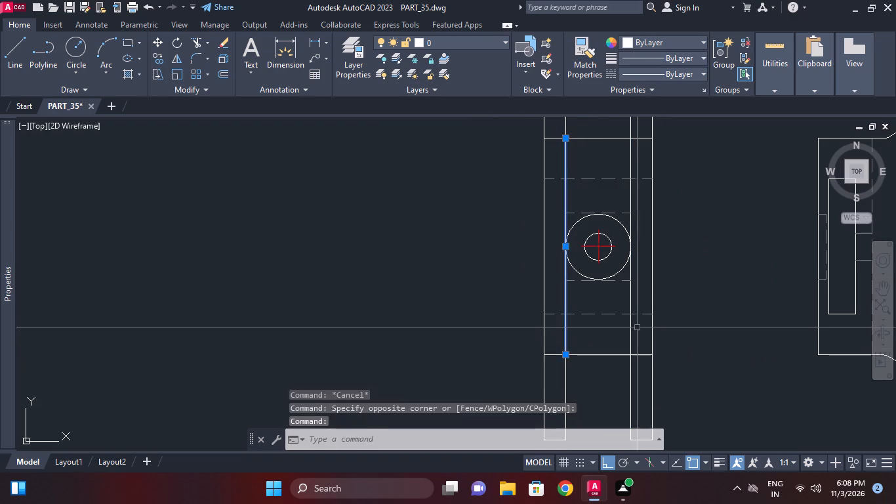
{"action": "key", "text": "Escape"}
{"action": "left_click", "coordinate": [614, 316]}
{"action": "type", "text": "ma"}
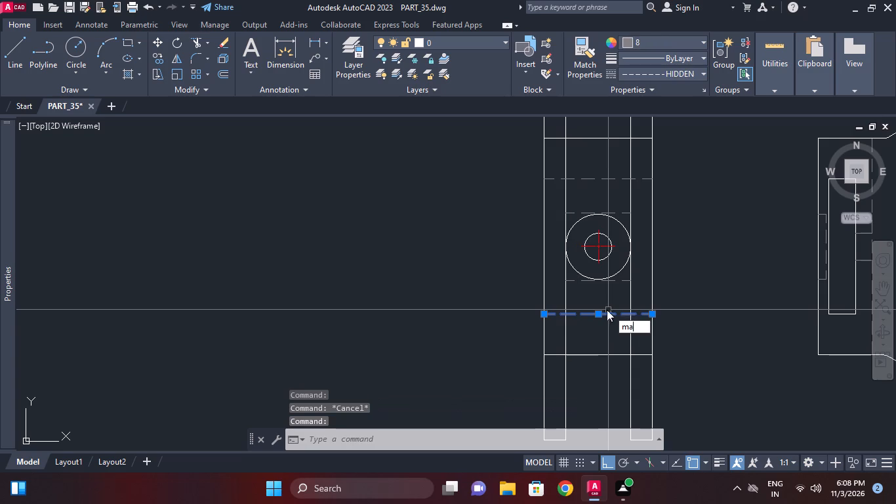
{"action": "key", "text": "space"}
{"action": "left_click", "coordinate": [563, 338]}
{"action": "left_click", "coordinate": [564, 333]}
{"action": "left_click", "coordinate": [567, 327]}
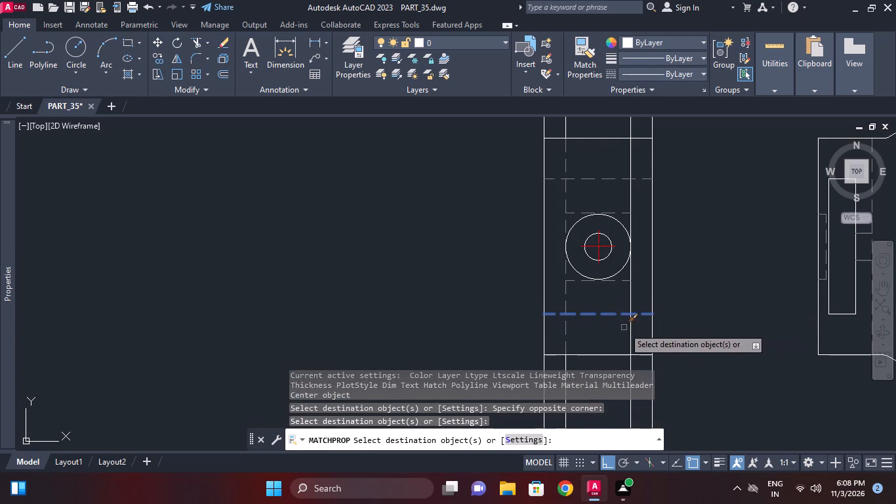
{"action": "left_click", "coordinate": [624, 327]}
{"action": "left_click", "coordinate": [628, 325]}
{"action": "left_click", "coordinate": [630, 329]}
{"action": "key", "text": "Escape"}
Draw horizontal construction lines through both tangent points of the rounded top corner of the bracket.
{"action": "middle_click_drag", "start_coordinate": [659, 309], "coordinate": [587, 337]}
{"action": "scroll", "coordinate": [659, 309], "scroll_direction": "down", "scroll_amount": 1}
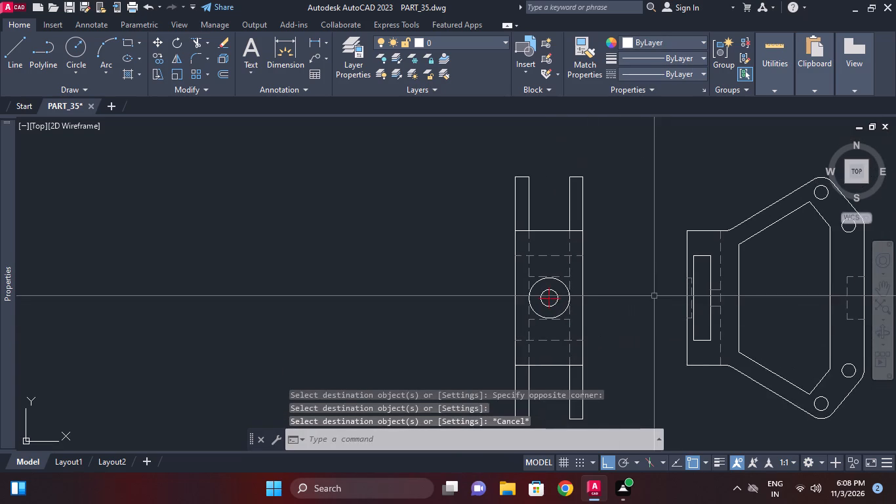
{"action": "middle_click_drag", "start_coordinate": [731, 246], "coordinate": [649, 267]}
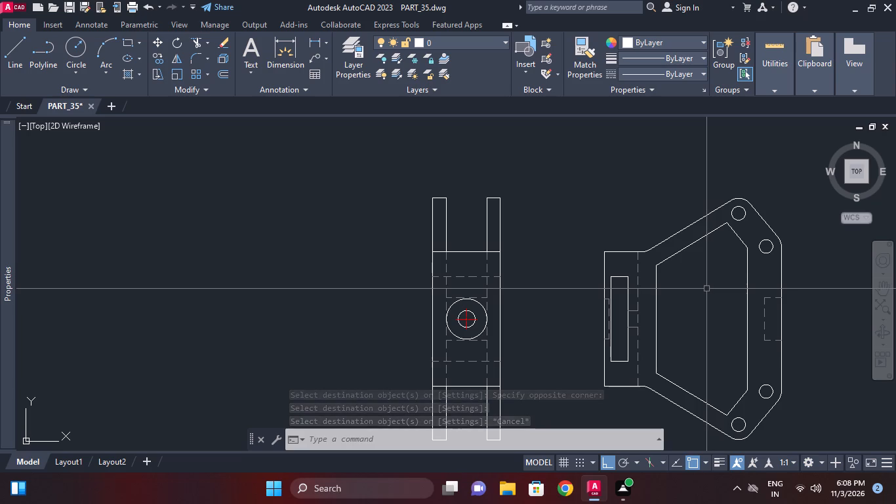
{"action": "key", "text": "x"}
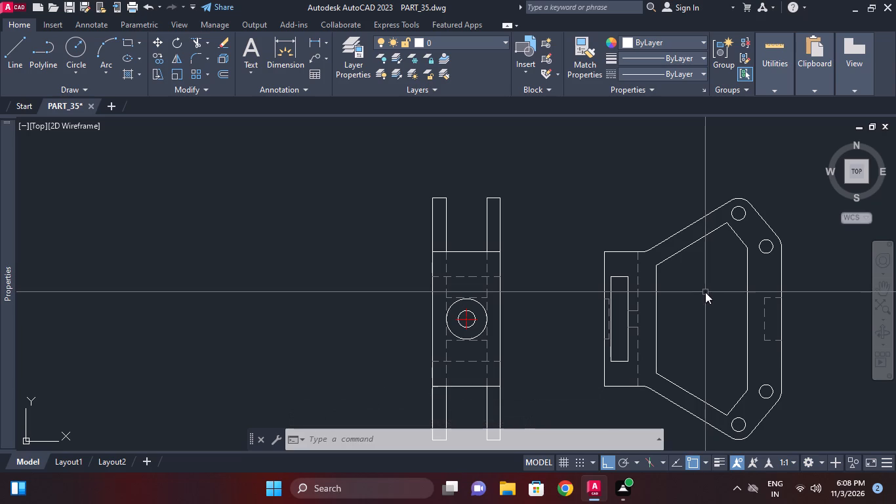
{"action": "type", "text": "l"}
{"action": "key", "text": "space"}
{"action": "key", "text": "h"}
{"action": "key", "text": "space"}
{"action": "scroll", "coordinate": [699, 233], "scroll_direction": "up", "scroll_amount": 1}
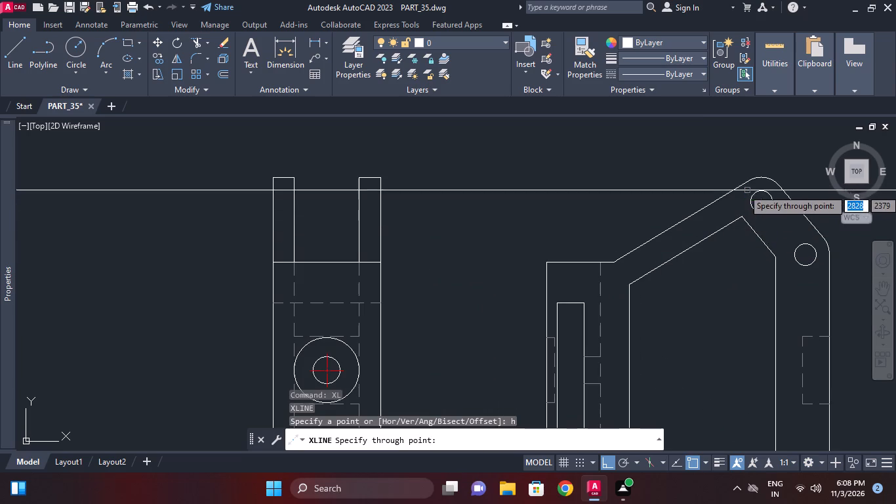
{"action": "left_click", "coordinate": [747, 183]}
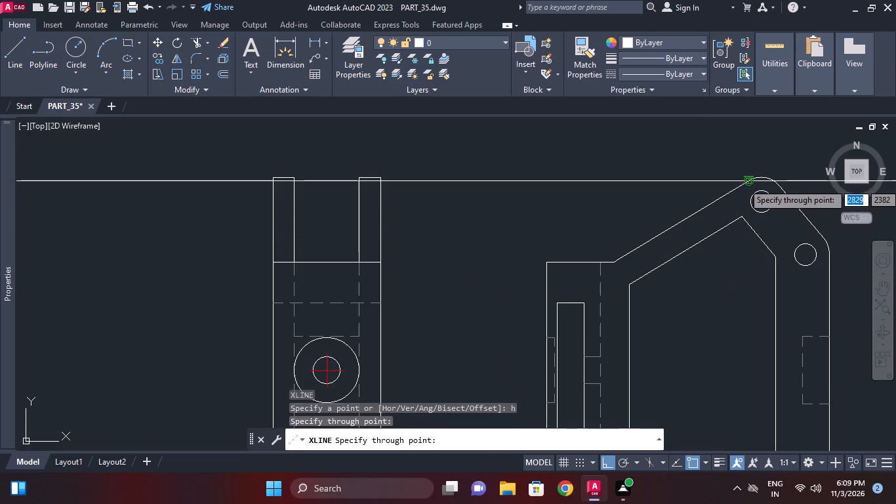
{"action": "scroll", "coordinate": [777, 180], "scroll_direction": "up", "scroll_amount": 2}
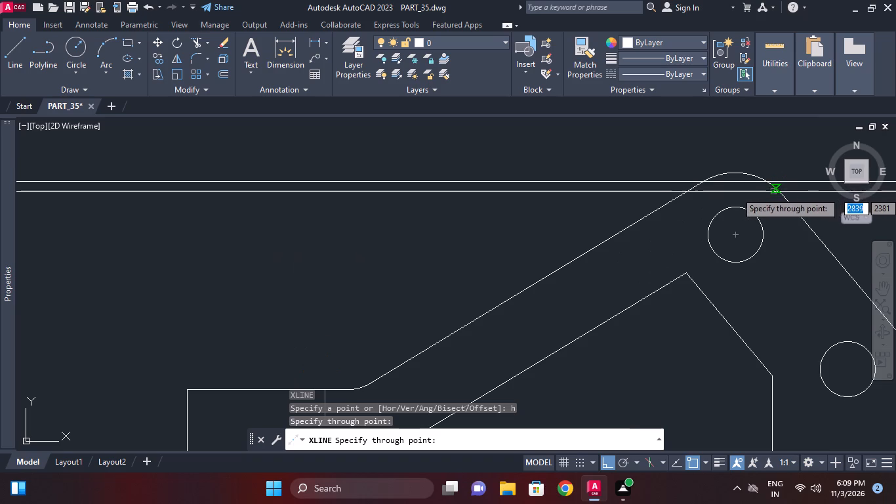
{"action": "left_click", "coordinate": [780, 193]}
{"action": "scroll", "coordinate": [651, 226], "scroll_direction": "down", "scroll_amount": 2}
{"action": "middle_click_drag", "start_coordinate": [651, 226], "coordinate": [791, 227]}
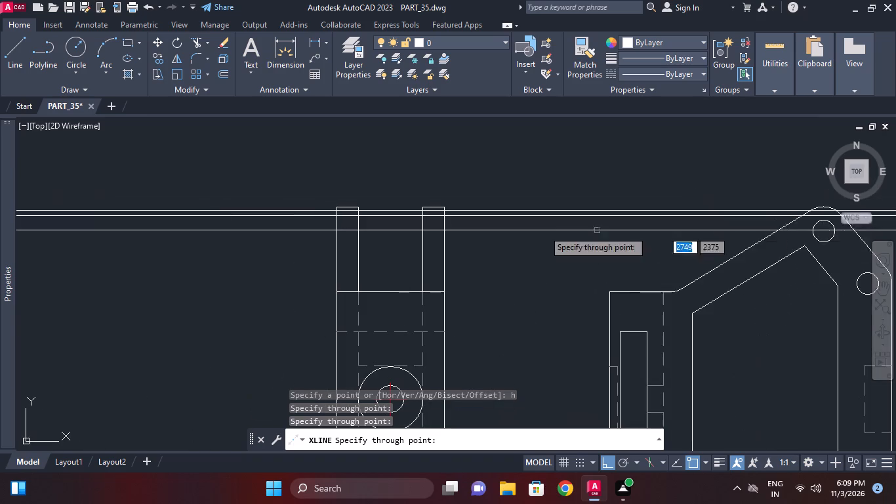
{"action": "scroll", "coordinate": [392, 230], "scroll_direction": "up", "scroll_amount": 1}
{"action": "middle_click_drag", "start_coordinate": [392, 230], "coordinate": [450, 272]}
{"action": "key", "text": "Escape"}
Trim the two construction lines in the gap between the side view's upper prongs.
{"action": "middle_click", "coordinate": [414, 270]}
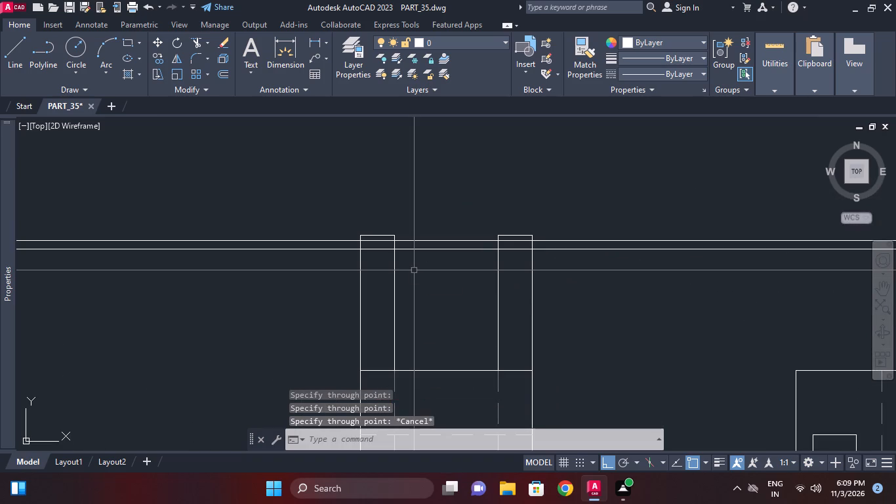
{"action": "key", "text": "t"}
{"action": "type", "text": "r"}
{"action": "key", "text": "space"}
{"action": "key", "text": "space"}
{"action": "left_click", "coordinate": [428, 219]}
{"action": "left_click", "coordinate": [419, 268]}
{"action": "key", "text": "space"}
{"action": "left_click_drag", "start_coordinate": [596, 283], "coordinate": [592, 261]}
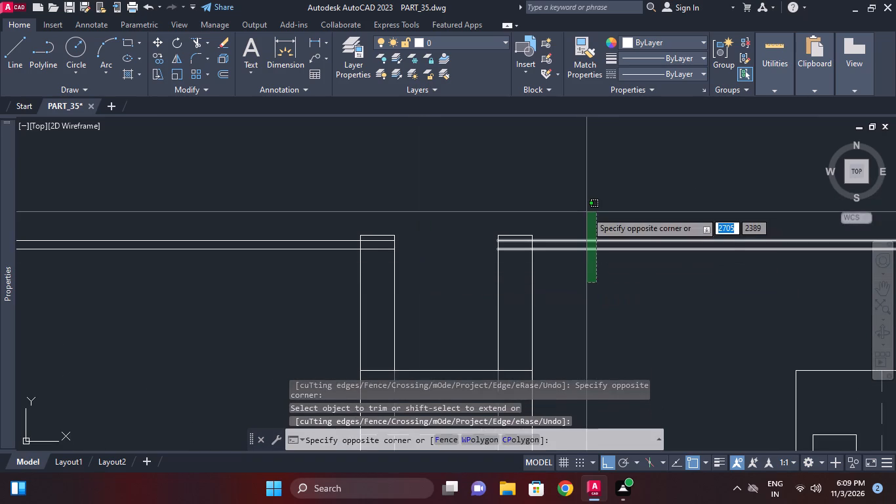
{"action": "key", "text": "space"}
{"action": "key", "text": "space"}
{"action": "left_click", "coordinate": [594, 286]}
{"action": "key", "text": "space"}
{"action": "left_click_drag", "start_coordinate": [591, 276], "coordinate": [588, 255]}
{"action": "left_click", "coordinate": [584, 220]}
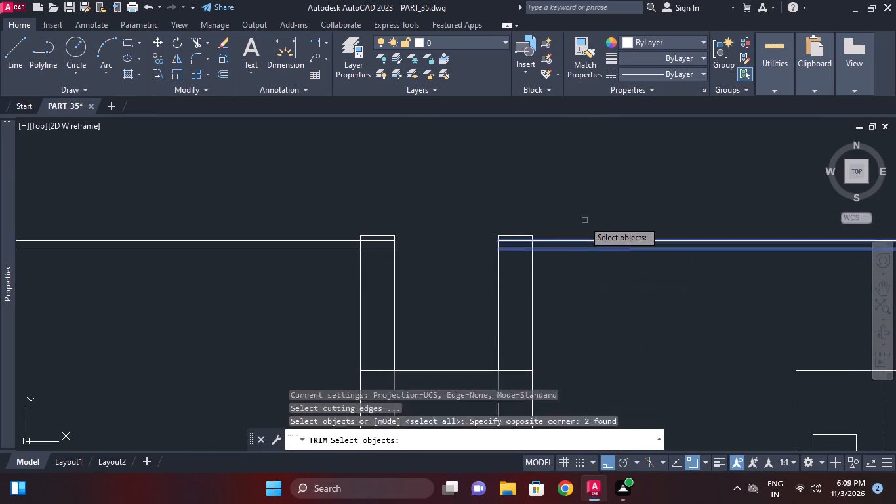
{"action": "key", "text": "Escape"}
Trim both construction lines outside the side view's two upper prongs, keeping only the short segments within each prong.
{"action": "key", "text": "space"}
{"action": "key", "text": "space"}
{"action": "left_click_drag", "start_coordinate": [558, 287], "coordinate": [559, 274]}
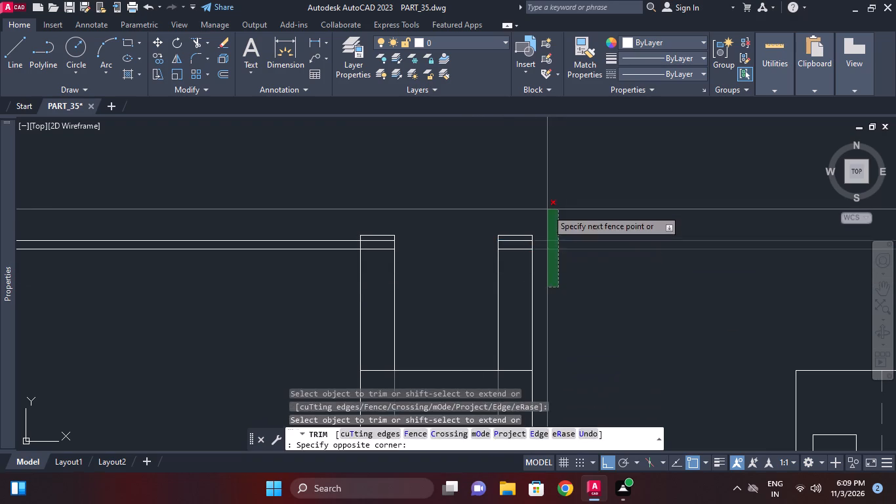
{"action": "left_click", "coordinate": [547, 209]}
{"action": "left_click_drag", "start_coordinate": [158, 301], "coordinate": [167, 284]}
{"action": "left_click", "coordinate": [188, 204]}
{"action": "middle_click", "coordinate": [306, 253]}
{"action": "scroll", "coordinate": [306, 253], "scroll_direction": "down", "scroll_amount": 1}
{"action": "key", "text": "Escape"}
Draw horizontal construction lines through the bracket's upper inner corner and the top and bottom of its uppermost hole.
{"action": "middle_click_drag", "start_coordinate": [455, 304], "coordinate": [269, 321]}
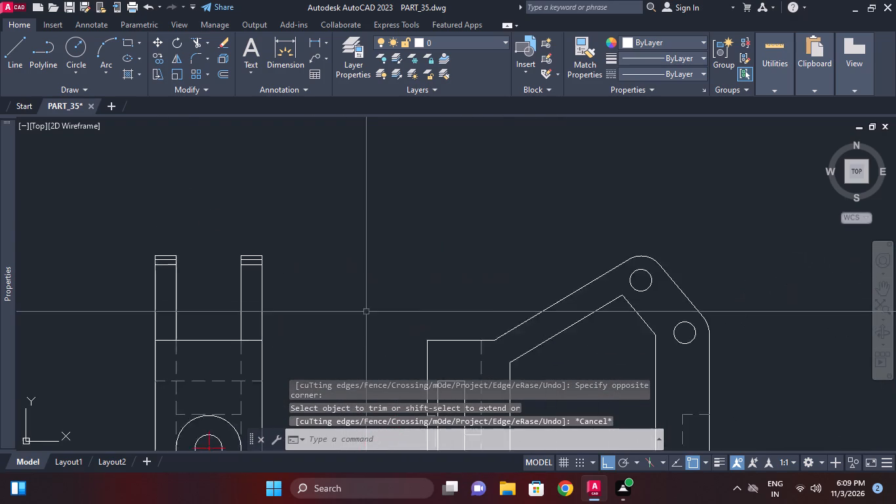
{"action": "scroll", "coordinate": [421, 310], "scroll_direction": "down", "scroll_amount": 1}
{"action": "middle_click", "coordinate": [421, 310]}
{"action": "key", "text": "x"}
{"action": "type", "text": "l"}
{"action": "key", "text": "space"}
{"action": "type", "text": "h"}
{"action": "key", "text": "space"}
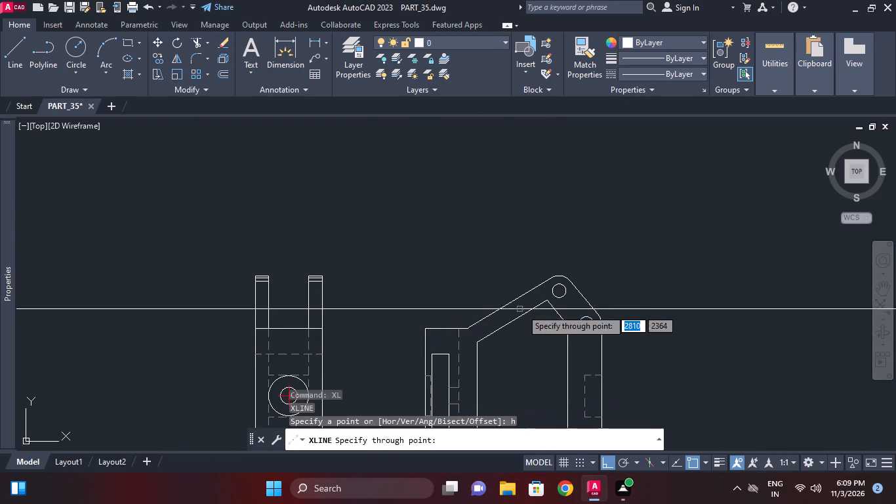
{"action": "scroll", "coordinate": [527, 295], "scroll_direction": "up", "scroll_amount": 2}
{"action": "left_click", "coordinate": [579, 312]}
{"action": "middle_click_drag", "start_coordinate": [597, 342], "coordinate": [615, 285]}
{"action": "scroll", "coordinate": [678, 327], "scroll_direction": "down", "scroll_amount": 1}
{"action": "middle_click_drag", "start_coordinate": [678, 327], "coordinate": [676, 321]}
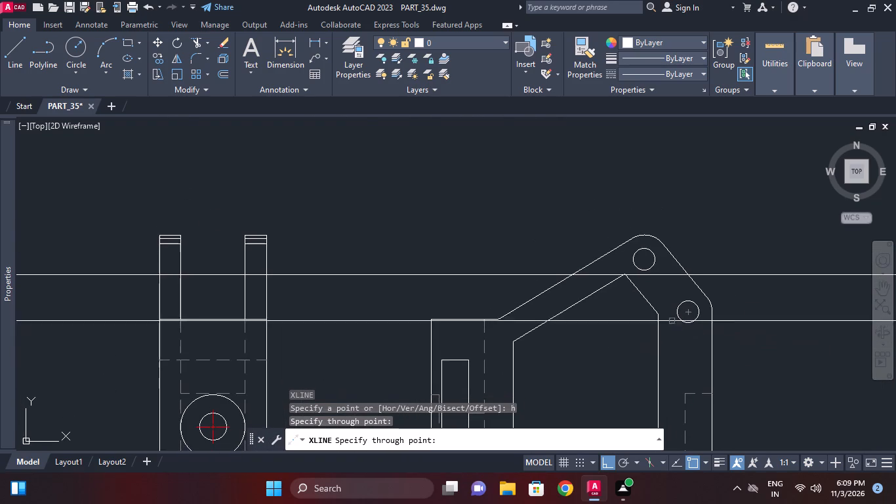
{"action": "left_click", "coordinate": [644, 250]}
{"action": "scroll", "coordinate": [658, 282], "scroll_direction": "up", "scroll_amount": 2}
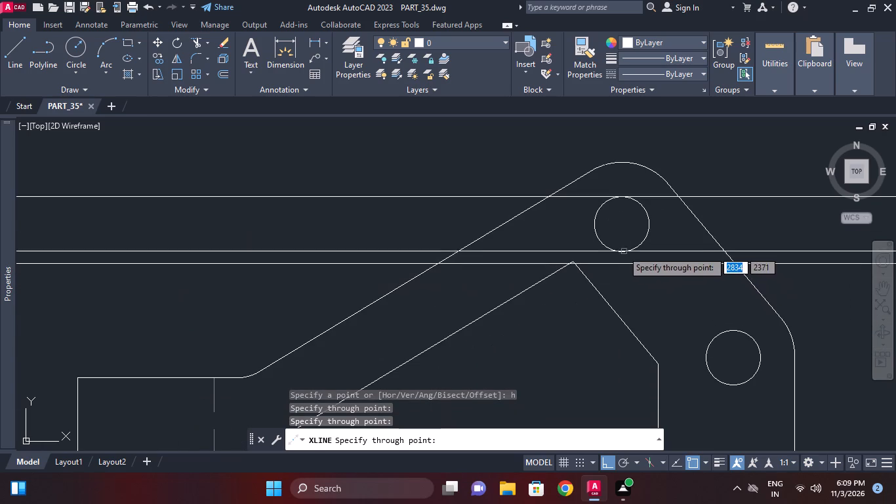
{"action": "left_click", "coordinate": [617, 255]}
Add horizontal construction lines through both ends of the bracket's upper-right outer fillet and the bottom and top of the adjacent hole.
{"action": "scroll", "coordinate": [656, 287], "scroll_direction": "down", "scroll_amount": 1}
{"action": "middle_click_drag", "start_coordinate": [654, 285], "coordinate": [641, 264]}
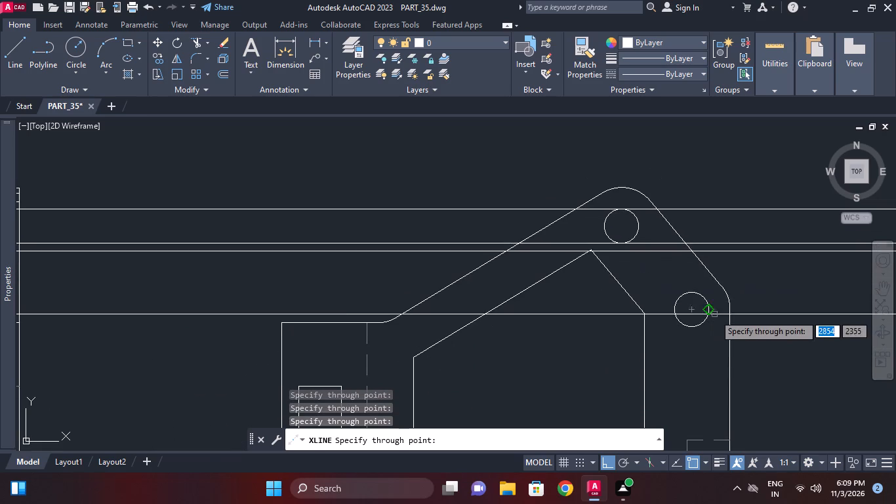
{"action": "left_click", "coordinate": [718, 283]}
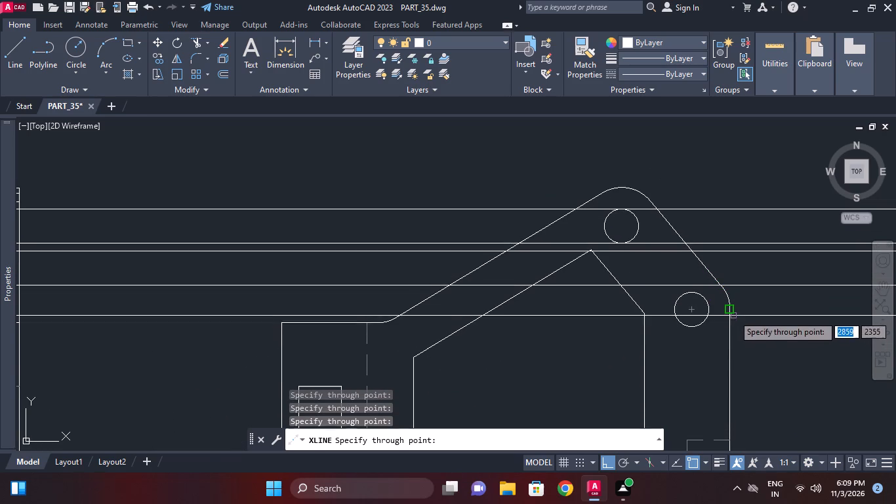
{"action": "left_click", "coordinate": [732, 306]}
{"action": "left_click", "coordinate": [689, 324]}
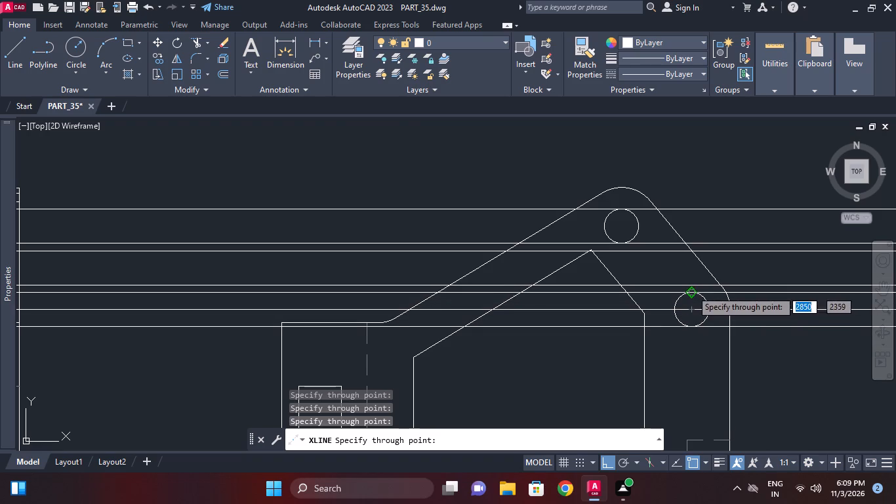
{"action": "left_click", "coordinate": [691, 290]}
Examine where the projected construction lines cross the side view in relation to the bracket's corners and holes.
{"action": "scroll", "coordinate": [569, 329], "scroll_direction": "down", "scroll_amount": 2}
{"action": "middle_click_drag", "start_coordinate": [569, 329], "coordinate": [716, 297]}
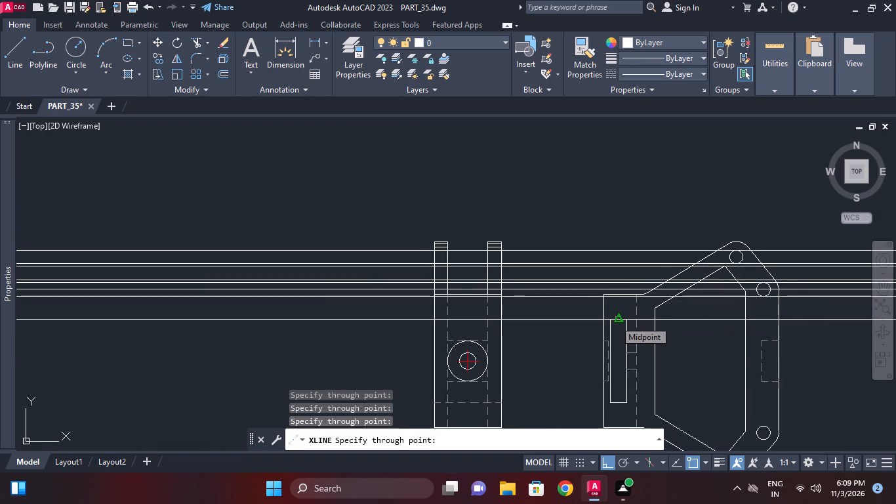
{"action": "middle_click_drag", "start_coordinate": [615, 320], "coordinate": [707, 316]}
{"action": "scroll", "coordinate": [375, 357], "scroll_direction": "down", "scroll_amount": 1}
{"action": "middle_click_drag", "start_coordinate": [378, 357], "coordinate": [537, 332]}
{"action": "middle_click_drag", "start_coordinate": [134, 327], "coordinate": [447, 329]}
{"action": "scroll", "coordinate": [249, 323], "scroll_direction": "down", "scroll_amount": 1}
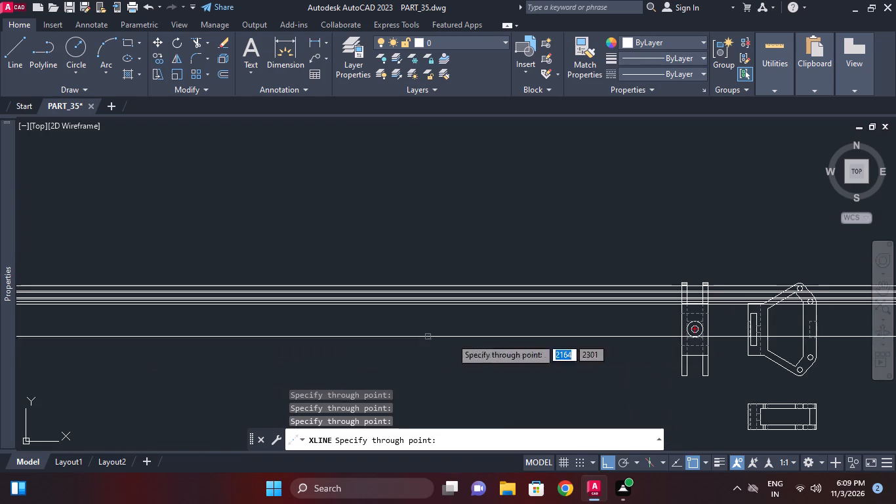
{"action": "scroll", "coordinate": [714, 303], "scroll_direction": "up", "scroll_amount": 3}
{"action": "middle_click_drag", "start_coordinate": [689, 387], "coordinate": [573, 387]}
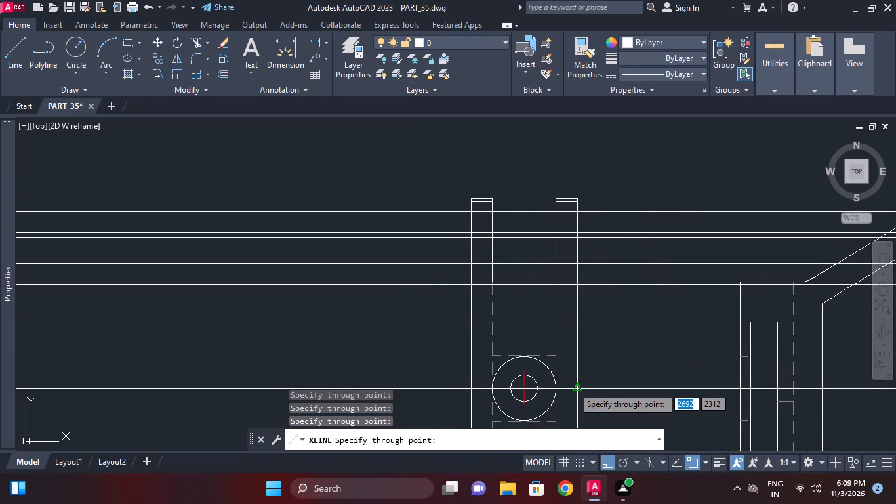
{"action": "middle_click_drag", "start_coordinate": [567, 345], "coordinate": [390, 328]}
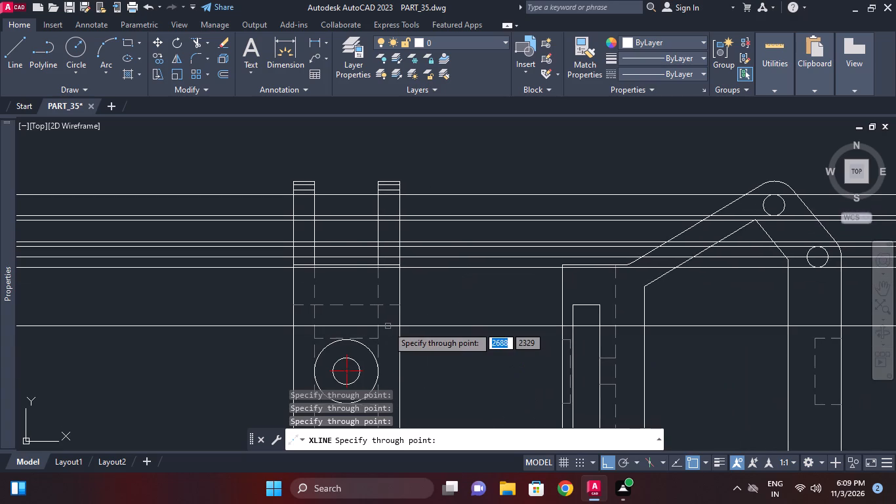
{"action": "middle_click_drag", "start_coordinate": [388, 326], "coordinate": [350, 255]}
{"action": "middle_click_drag", "start_coordinate": [420, 314], "coordinate": [400, 308]}
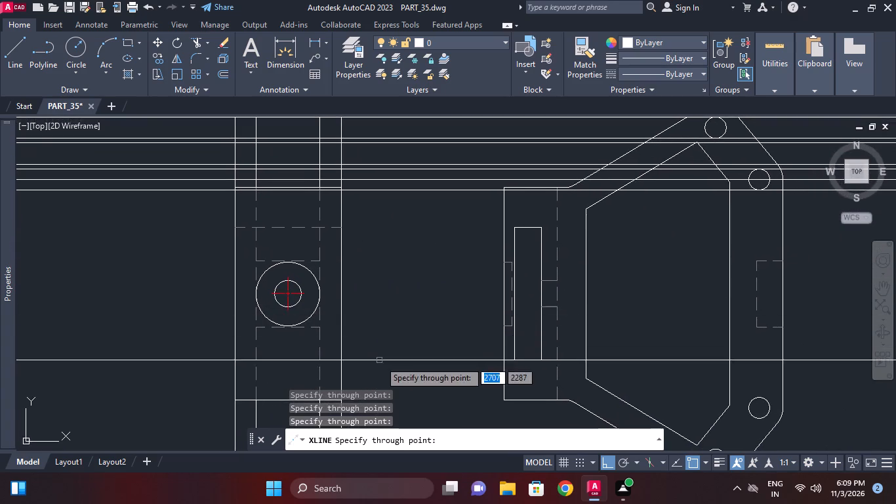
Draw horizontal construction lines through the lower and upper ends of the bracket's left inner vertical edge.
{"action": "middle_click_drag", "start_coordinate": [380, 361], "coordinate": [409, 265]}
{"action": "scroll", "coordinate": [394, 317], "scroll_direction": "down", "scroll_amount": 1}
{"action": "scroll", "coordinate": [409, 267], "scroll_direction": "up", "scroll_amount": 1}
{"action": "middle_click", "coordinate": [409, 270]}
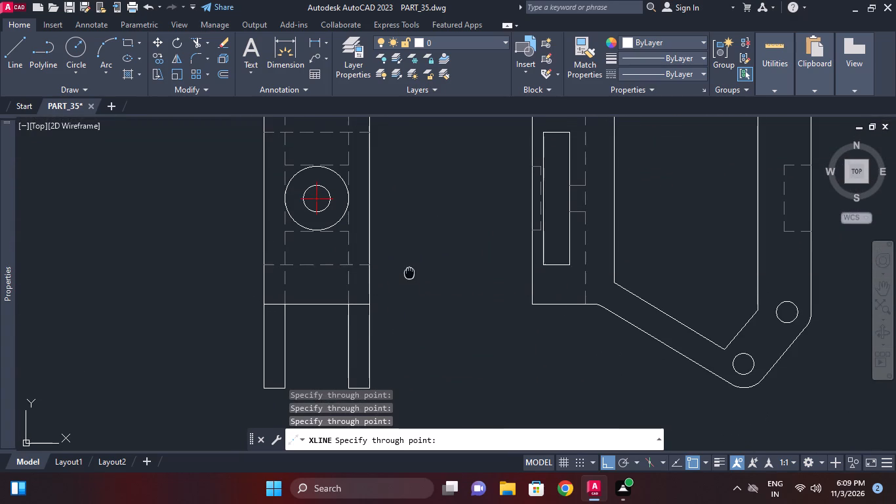
{"action": "middle_click_drag", "start_coordinate": [409, 274], "coordinate": [407, 285]}
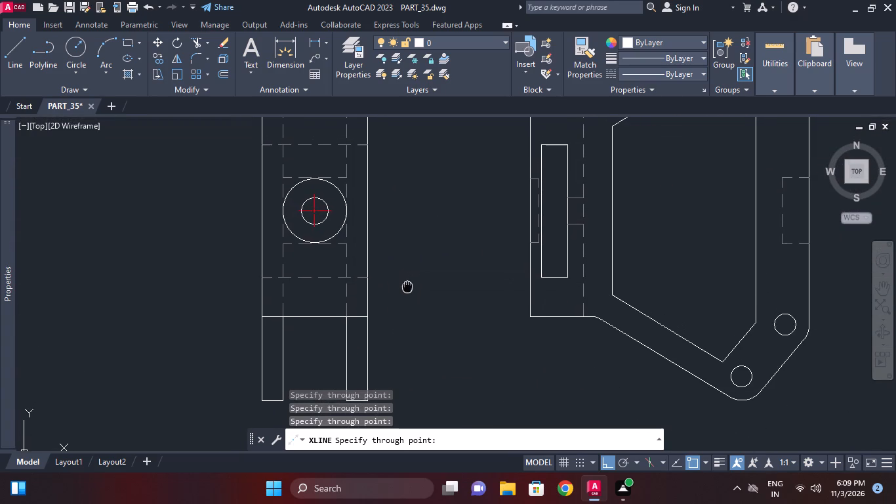
{"action": "middle_click_drag", "start_coordinate": [407, 285], "coordinate": [407, 286]}
{"action": "middle_click_drag", "start_coordinate": [582, 231], "coordinate": [554, 313]}
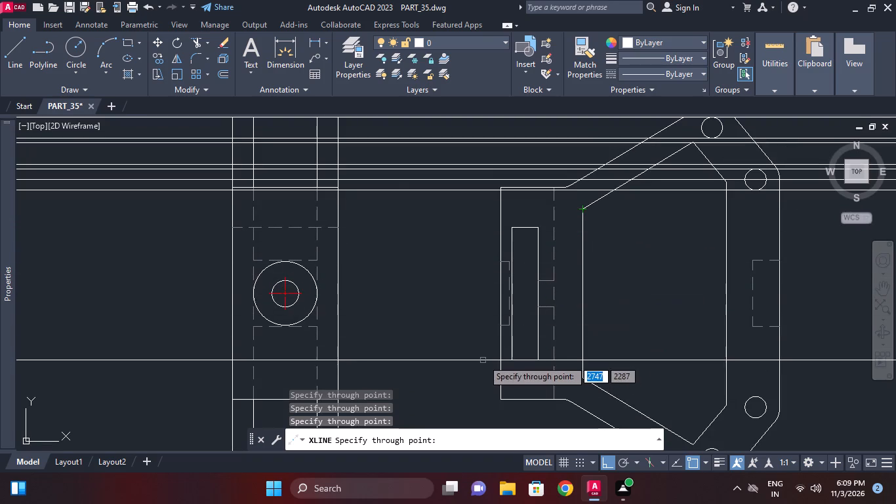
{"action": "scroll", "coordinate": [499, 296], "scroll_direction": "down", "scroll_amount": 1}
{"action": "left_click", "coordinate": [554, 346]}
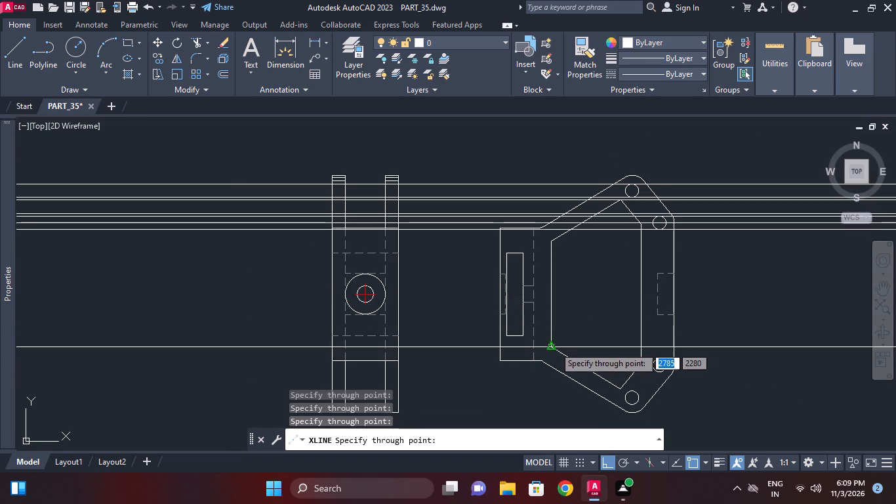
{"action": "left_click", "coordinate": [550, 240]}
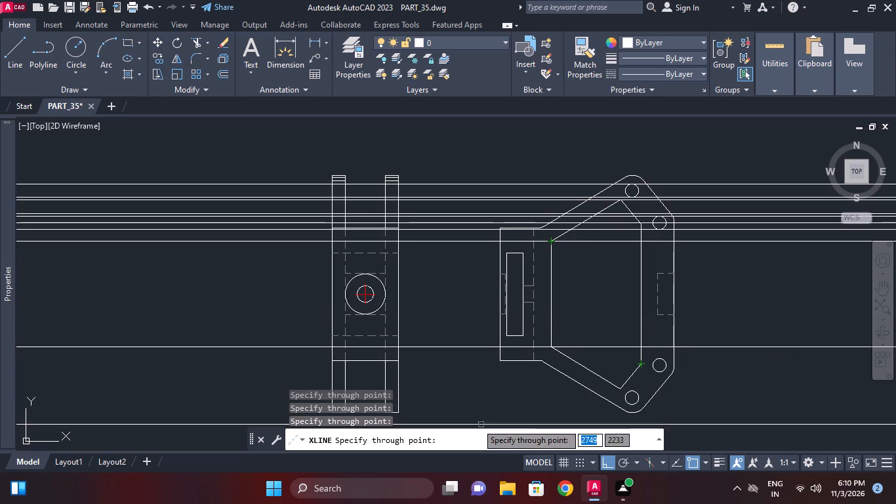
{"action": "middle_click", "coordinate": [436, 415]}
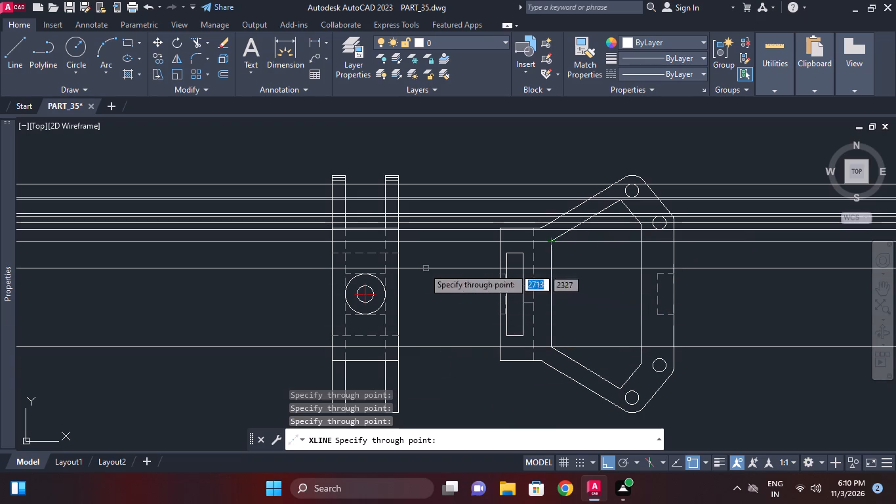
{"action": "scroll", "coordinate": [341, 252], "scroll_direction": "up", "scroll_amount": 1}
{"action": "key", "text": "Escape"}
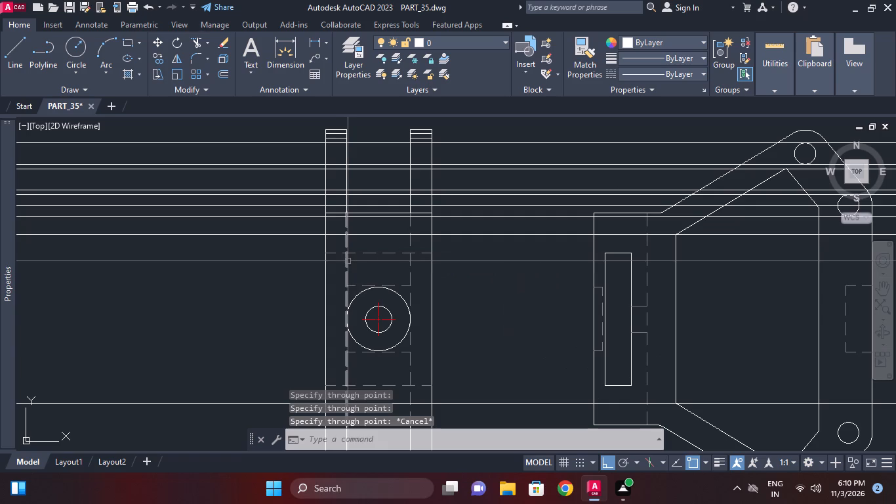
Trim the upper of the two new construction lines to short segments within the side view's two side walls.
{"action": "type", "text": "tr"}
{"action": "key", "text": "space"}
{"action": "key", "text": "space"}
{"action": "left_click", "coordinate": [359, 236]}
{"action": "left_click", "coordinate": [313, 233]}
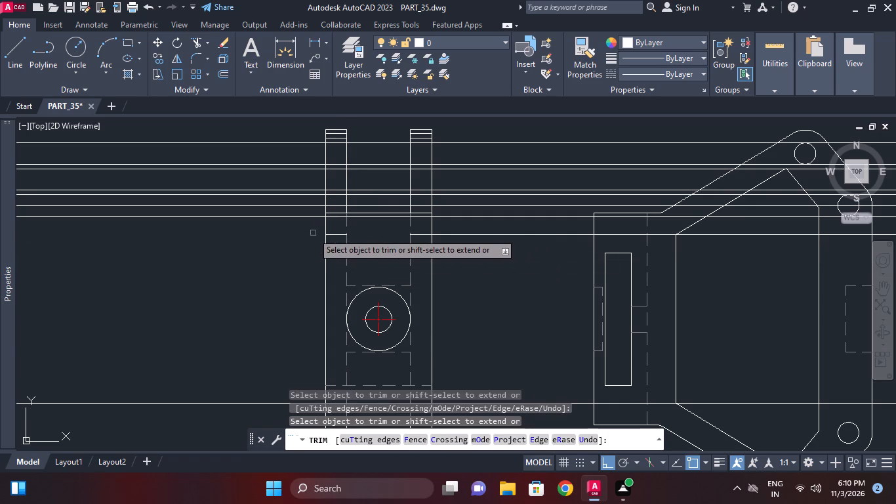
{"action": "left_click", "coordinate": [461, 236]}
Trim the lower new construction line to short segments within the side view's two side walls.
{"action": "scroll", "coordinate": [458, 264], "scroll_direction": "down", "scroll_amount": 1}
{"action": "middle_click_drag", "start_coordinate": [458, 264], "coordinate": [458, 234]}
{"action": "scroll", "coordinate": [394, 299], "scroll_direction": "up", "scroll_amount": 1}
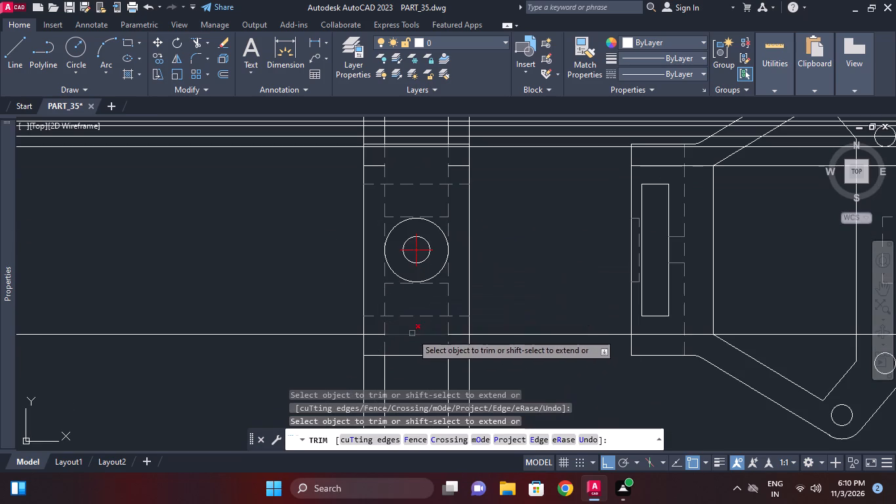
{"action": "left_click", "coordinate": [412, 331]}
{"action": "left_click", "coordinate": [411, 343]}
{"action": "left_click_drag", "start_coordinate": [342, 341], "coordinate": [342, 333]}
{"action": "left_click", "coordinate": [340, 318]}
{"action": "left_click_drag", "start_coordinate": [496, 342], "coordinate": [497, 336]}
{"action": "left_click", "coordinate": [496, 316]}
{"action": "key", "text": "Escape"}
{"action": "left_click", "coordinate": [427, 313]}
{"action": "left_click", "coordinate": [419, 320]}
{"action": "key", "text": "Escape"}
{"action": "key", "text": "space"}
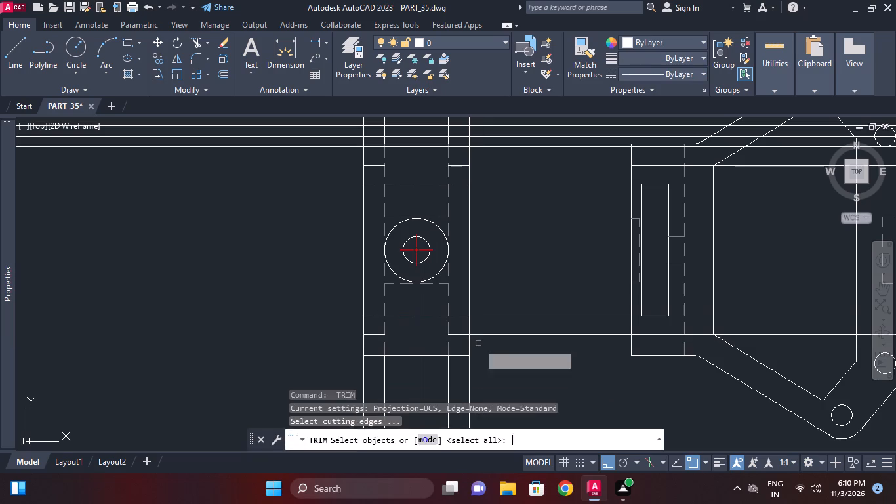
{"action": "key", "text": "space"}
{"action": "left_click_drag", "start_coordinate": [495, 343], "coordinate": [494, 328]}
{"action": "left_click", "coordinate": [492, 306]}
{"action": "key", "text": "Escape"}
Match the four short wall segments to the properties of the side view's lower hidden line.
{"action": "left_click", "coordinate": [415, 318]}
{"action": "type", "text": "ma"}
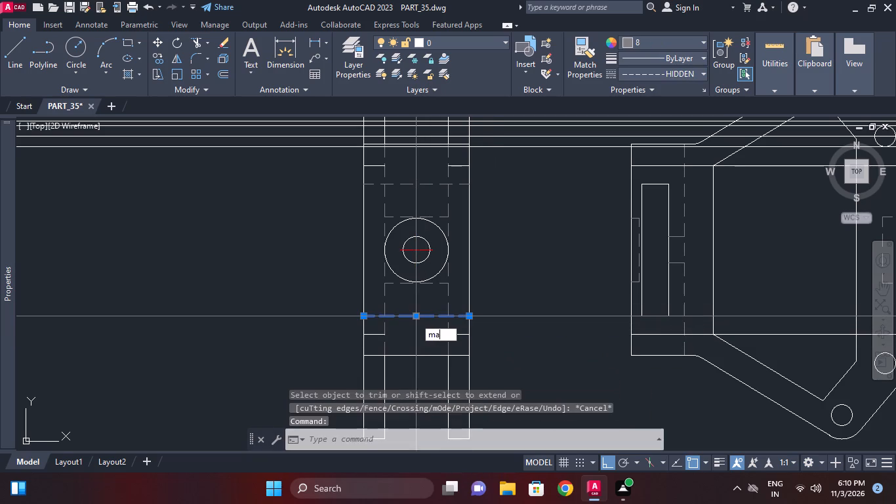
{"action": "key", "text": "space"}
{"action": "left_click", "coordinate": [377, 335]}
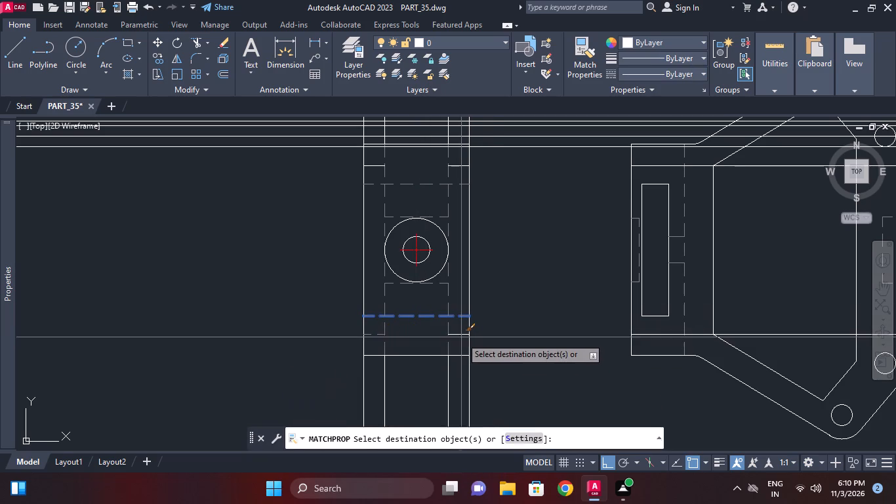
{"action": "left_click", "coordinate": [461, 337]}
{"action": "left_click", "coordinate": [461, 331]}
{"action": "left_click", "coordinate": [459, 167]}
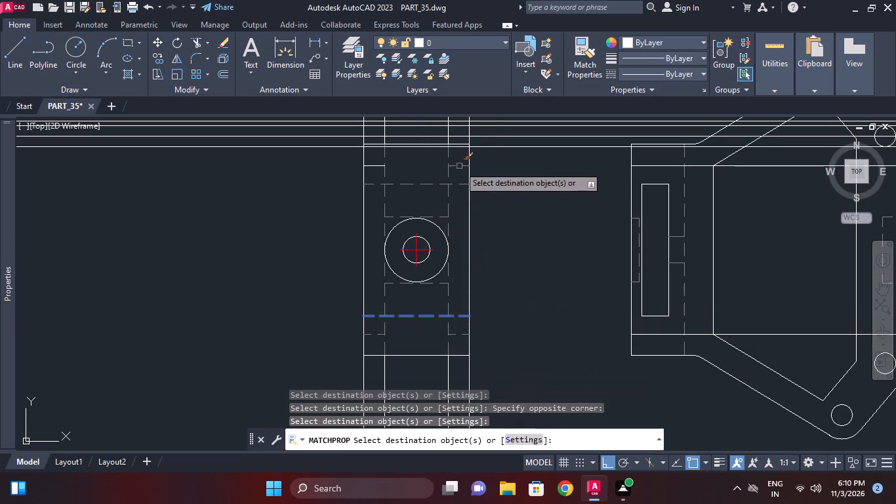
{"action": "left_click", "coordinate": [379, 166]}
{"action": "middle_click_drag", "start_coordinate": [488, 201], "coordinate": [489, 214]}
{"action": "right_click", "coordinate": [502, 214]}
{"action": "right_click", "coordinate": [519, 211]}
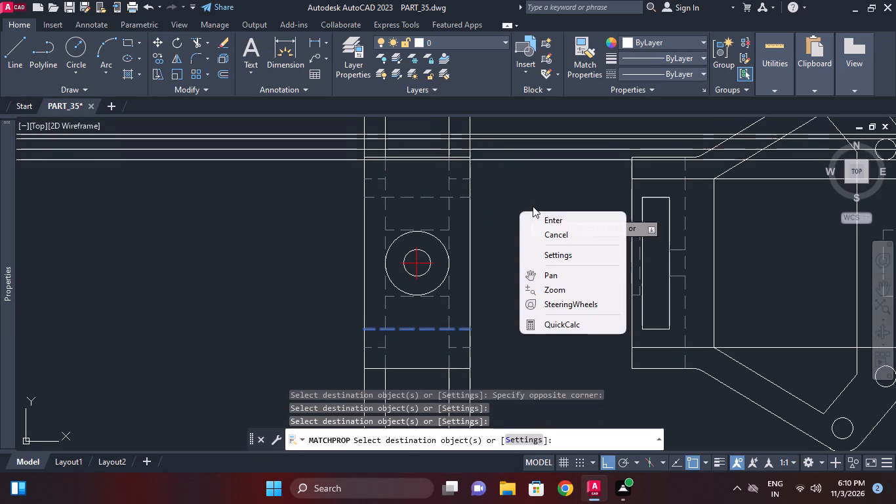
{"action": "left_click", "coordinate": [544, 217]}
Draw horizontal construction lines through the bracket's lowest inner corner, its lower-right inner corner, and the bottom and top of the adjacent hole.
{"action": "middle_click_drag", "start_coordinate": [512, 205], "coordinate": [514, 259]}
{"action": "scroll", "coordinate": [458, 241], "scroll_direction": "up", "scroll_amount": 1}
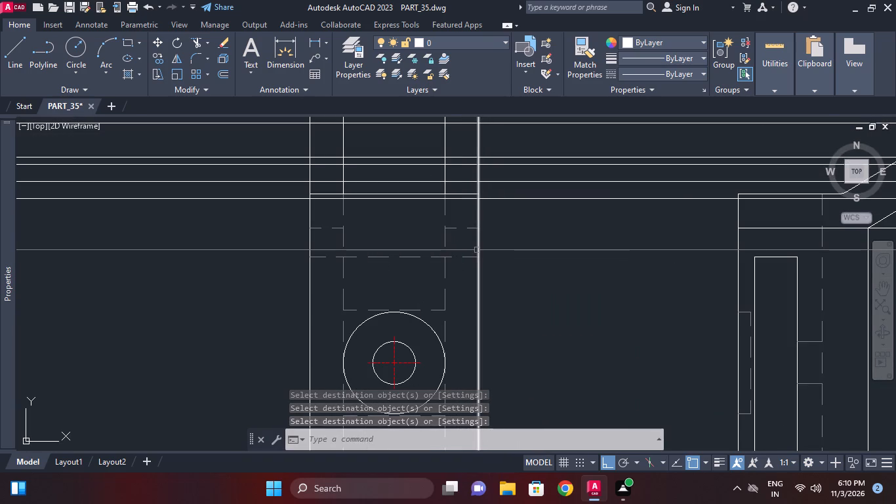
{"action": "middle_click_drag", "start_coordinate": [471, 253], "coordinate": [428, 274]}
{"action": "scroll", "coordinate": [428, 274], "scroll_direction": "down", "scroll_amount": 1}
{"action": "middle_click_drag", "start_coordinate": [481, 261], "coordinate": [418, 239]}
{"action": "scroll", "coordinate": [419, 241], "scroll_direction": "down", "scroll_amount": 1}
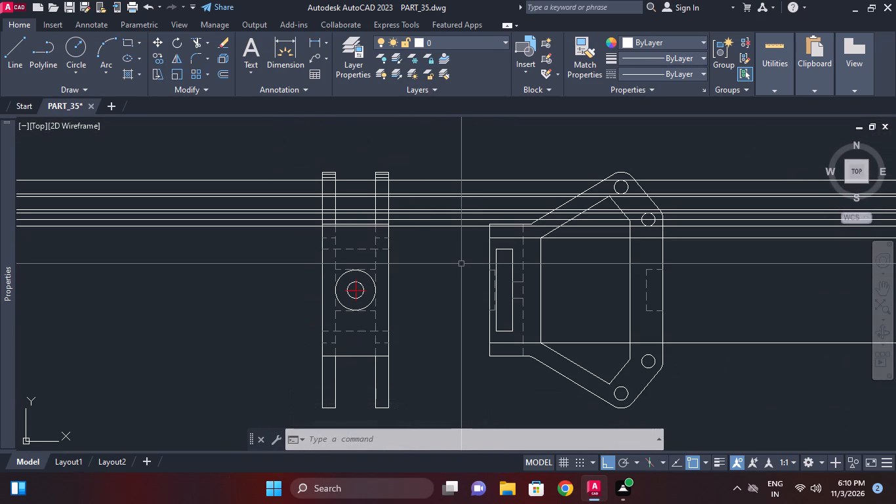
{"action": "type", "text": "xl h"}
{"action": "key", "text": "space"}
{"action": "middle_click_drag", "start_coordinate": [603, 402], "coordinate": [598, 380]}
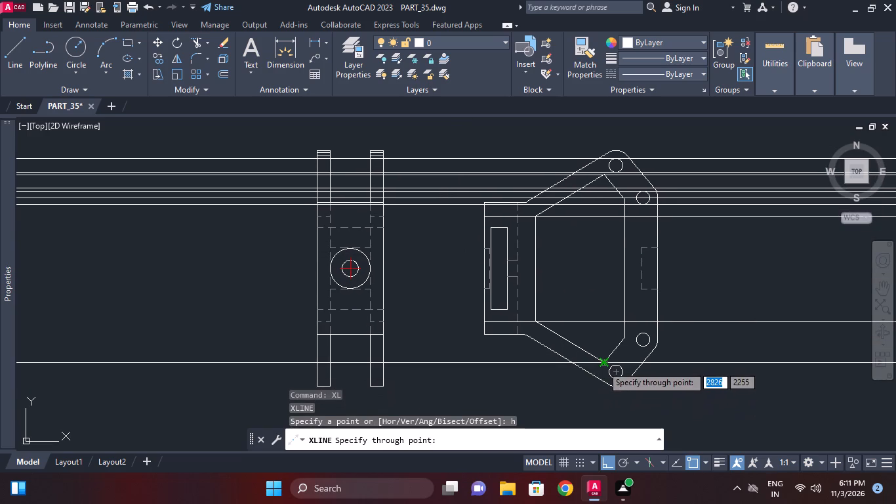
{"action": "left_click", "coordinate": [602, 366]}
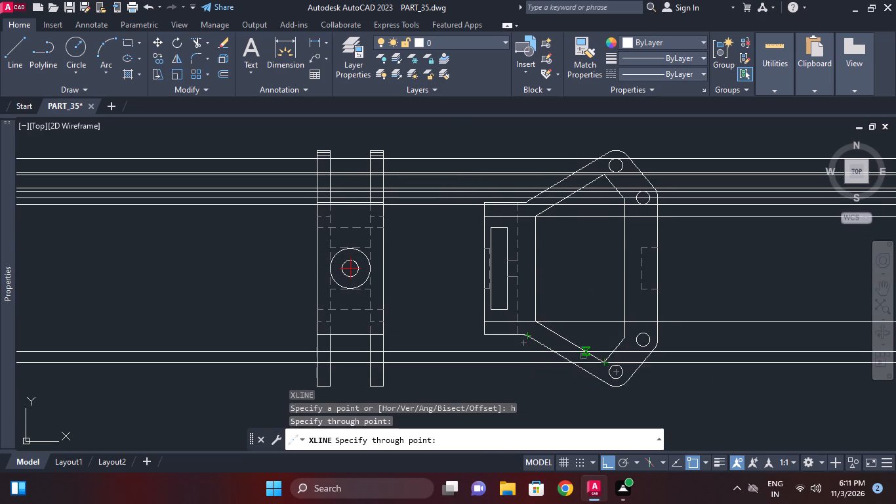
{"action": "scroll", "coordinate": [632, 347], "scroll_direction": "up", "scroll_amount": 1}
{"action": "left_click", "coordinate": [624, 334]}
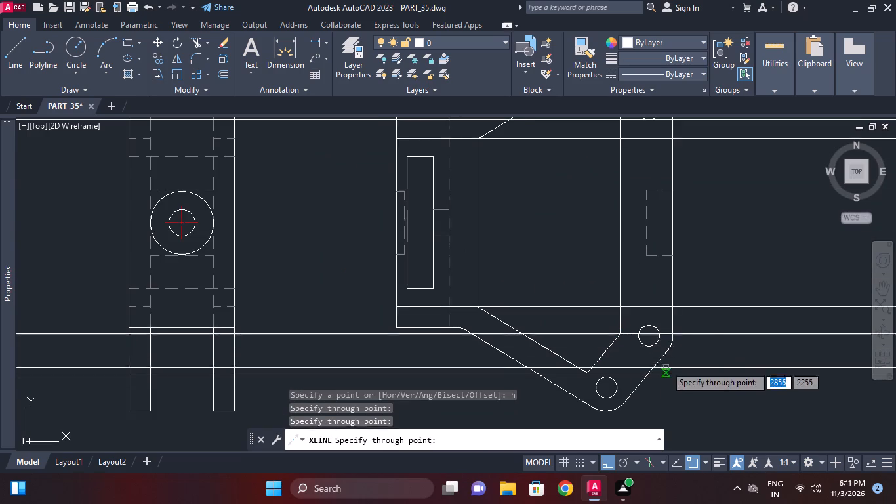
{"action": "left_click", "coordinate": [643, 346]}
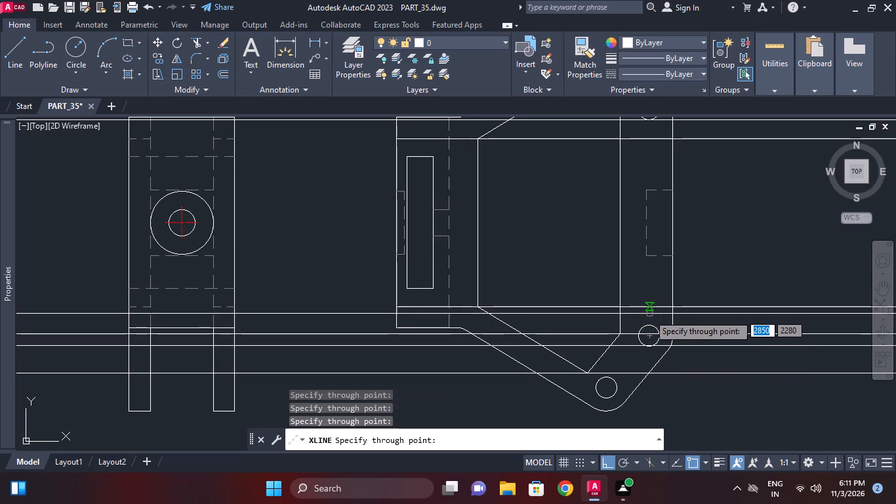
{"action": "left_click", "coordinate": [653, 327]}
Add horizontal construction lines through the lowest hole's bottom and top, the bottom fillet's left end, and both ends of the lower-right outer fillet.
{"action": "middle_click_drag", "start_coordinate": [676, 397], "coordinate": [683, 365]}
{"action": "left_click", "coordinate": [613, 367]}
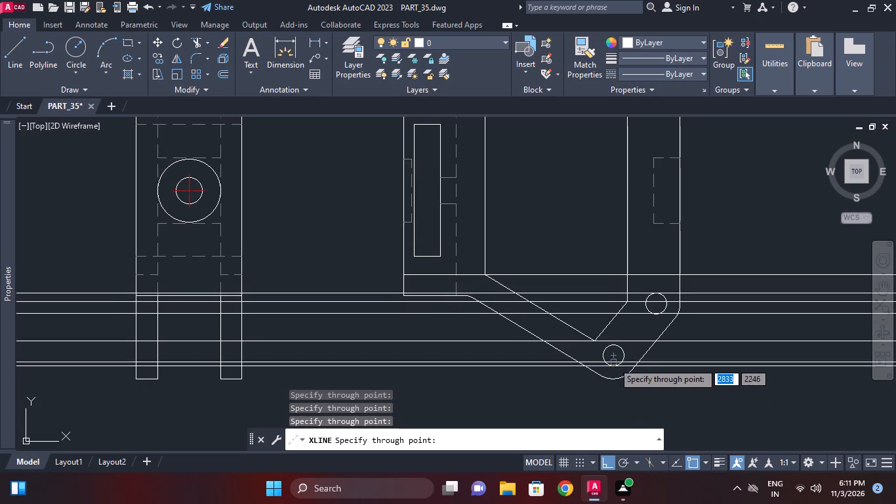
{"action": "left_click", "coordinate": [613, 345]}
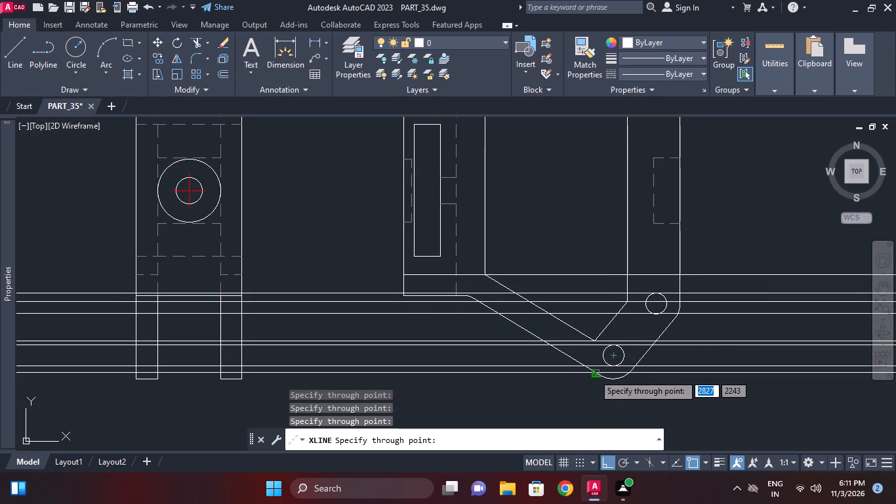
{"action": "left_click", "coordinate": [598, 376]}
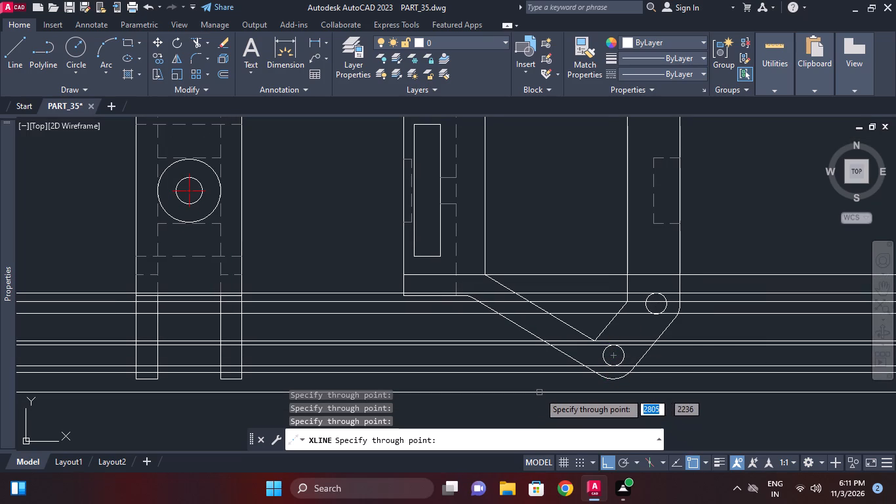
{"action": "key", "text": "Tab"}
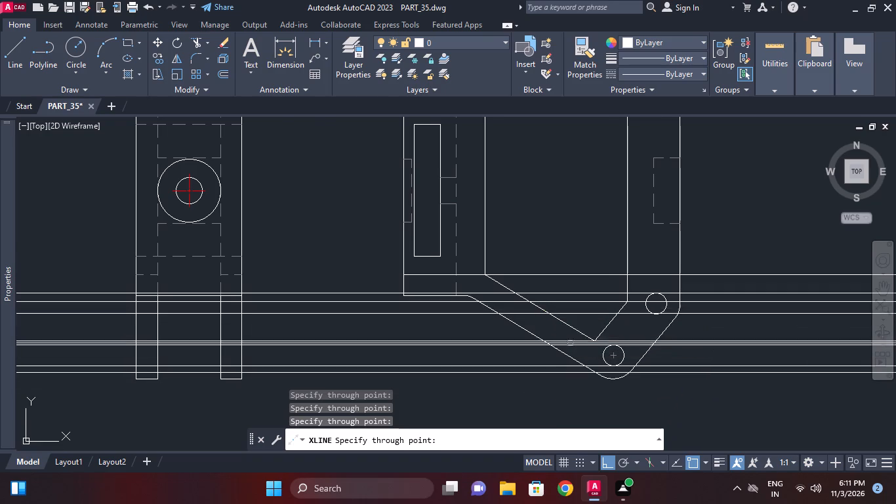
{"action": "scroll", "coordinate": [633, 381], "scroll_direction": "up", "scroll_amount": 1}
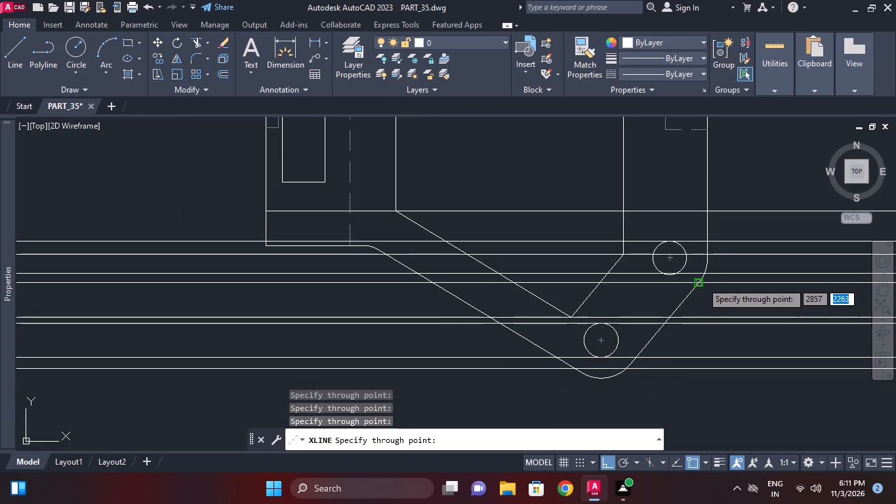
{"action": "left_click", "coordinate": [702, 282]}
{"action": "scroll", "coordinate": [710, 254], "scroll_direction": "up", "scroll_amount": 1}
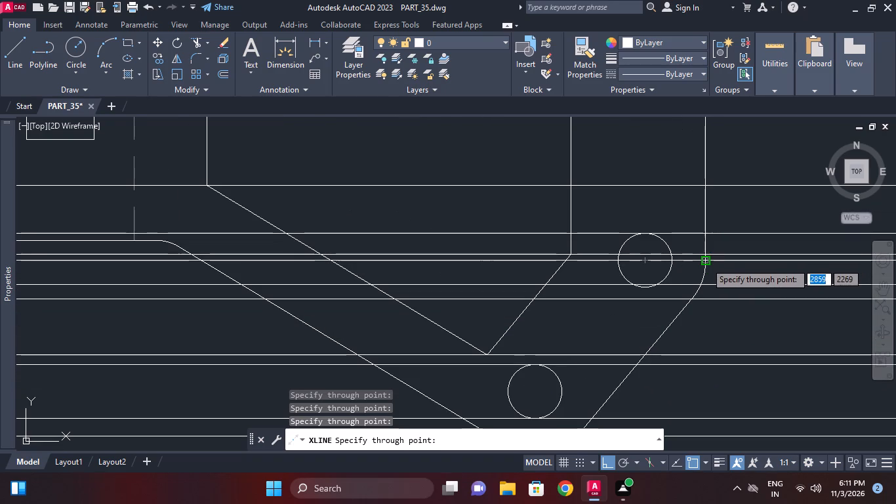
{"action": "left_click", "coordinate": [706, 262]}
{"action": "key", "text": "Escape"}
Trim the lower set of construction lines out of the gap between the side view's two lower prongs.
{"action": "middle_click_drag", "start_coordinate": [731, 311], "coordinate": [874, 311]}
{"action": "scroll", "coordinate": [743, 311], "scroll_direction": "down", "scroll_amount": 1}
{"action": "middle_click_drag", "start_coordinate": [476, 340], "coordinate": [735, 341]}
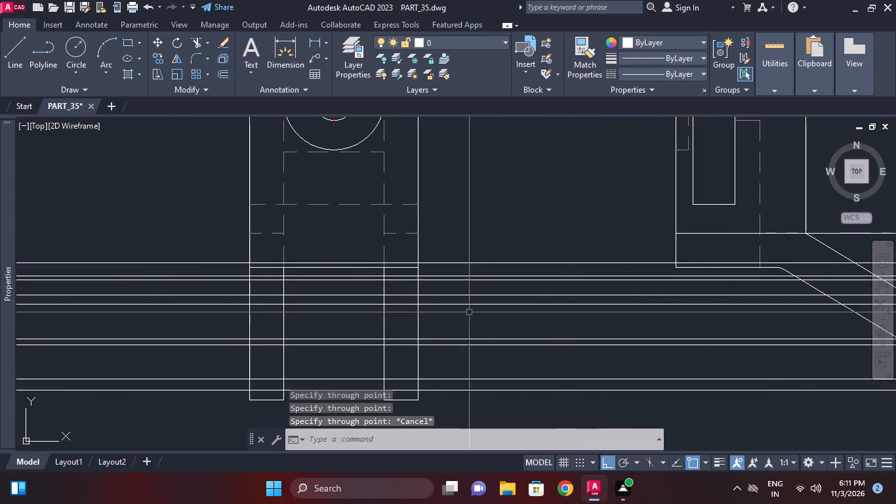
{"action": "middle_click_drag", "start_coordinate": [422, 261], "coordinate": [449, 335]}
{"action": "scroll", "coordinate": [449, 334], "scroll_direction": "down", "scroll_amount": 2}
{"action": "scroll", "coordinate": [438, 226], "scroll_direction": "up", "scroll_amount": 1}
{"action": "scroll", "coordinate": [438, 226], "scroll_direction": "down", "scroll_amount": 1}
{"action": "middle_click_drag", "start_coordinate": [447, 314], "coordinate": [452, 295]}
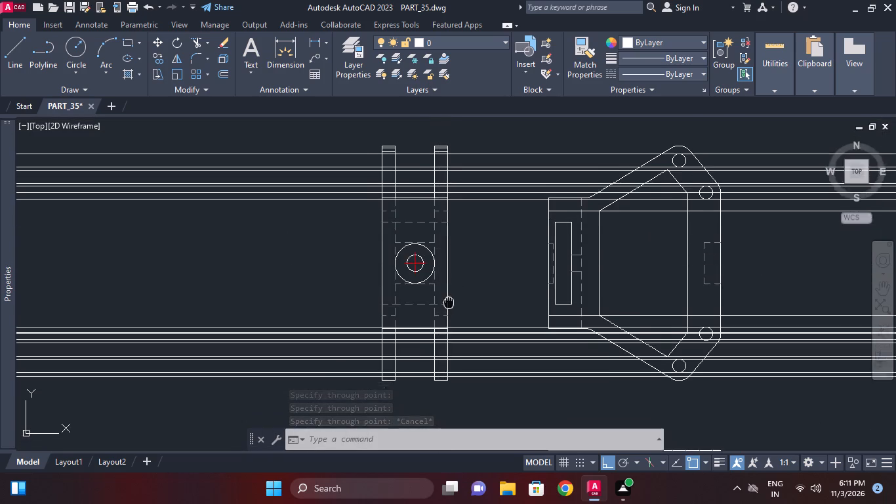
{"action": "middle_click_drag", "start_coordinate": [452, 295], "coordinate": [456, 285]}
{"action": "middle_click_drag", "start_coordinate": [380, 356], "coordinate": [391, 343]}
{"action": "key", "text": "t"}
{"action": "key", "text": "r"}
{"action": "key", "text": "space"}
{"action": "key", "text": "space"}
{"action": "scroll", "coordinate": [416, 349], "scroll_direction": "up", "scroll_amount": 1}
{"action": "left_click", "coordinate": [440, 352]}
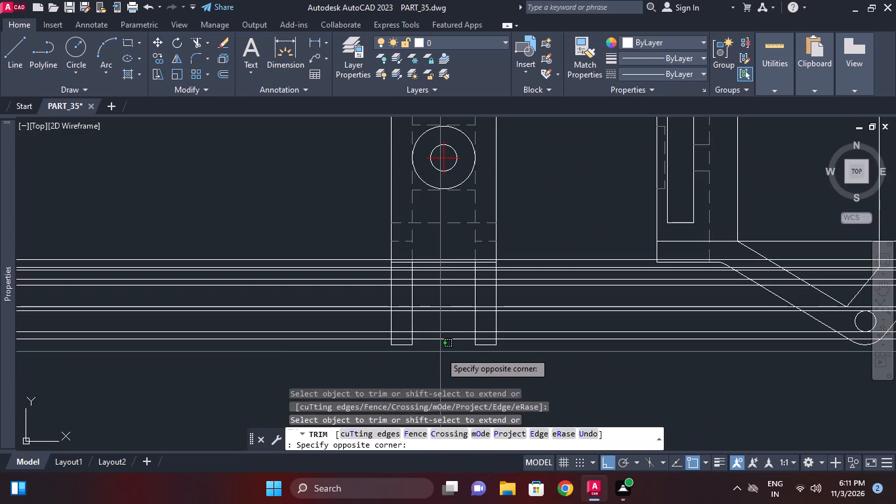
{"action": "scroll", "coordinate": [433, 279], "scroll_direction": "up", "scroll_amount": 1}
{"action": "middle_click_drag", "start_coordinate": [433, 279], "coordinate": [438, 326]}
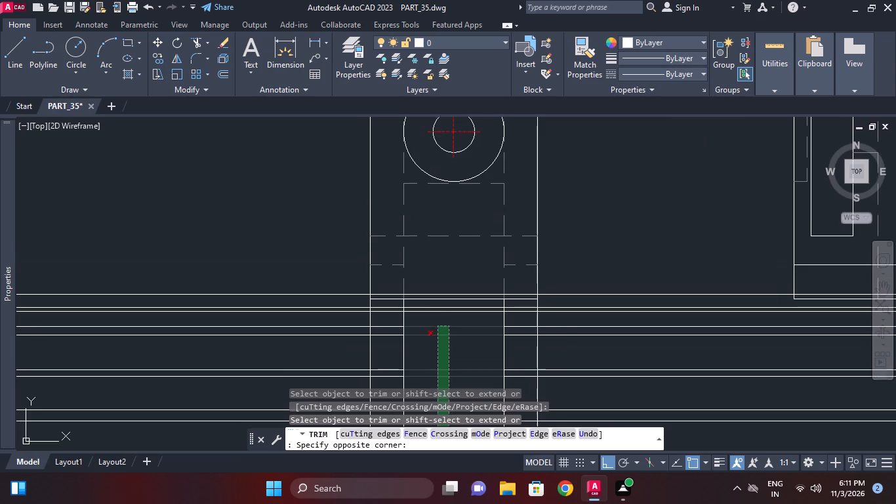
{"action": "left_click", "coordinate": [438, 326]}
{"action": "left_click", "coordinate": [438, 312]}
{"action": "left_click", "coordinate": [438, 306]}
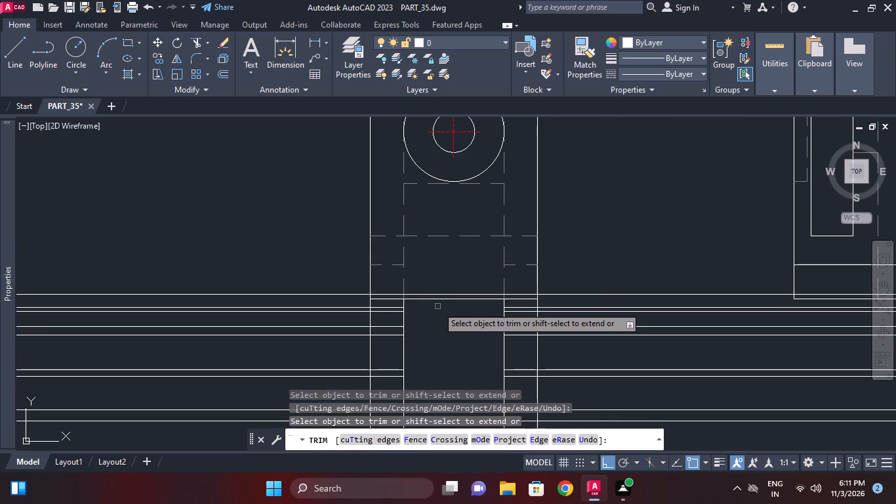
{"action": "scroll", "coordinate": [435, 295], "scroll_direction": "up", "scroll_amount": 1}
{"action": "left_click", "coordinate": [435, 293]}
Trim the lower construction lines outside both lower prongs of the side view, keeping only the segments within each prong.
{"action": "scroll", "coordinate": [438, 291], "scroll_direction": "down", "scroll_amount": 1}
{"action": "middle_click_drag", "start_coordinate": [560, 339], "coordinate": [561, 279]}
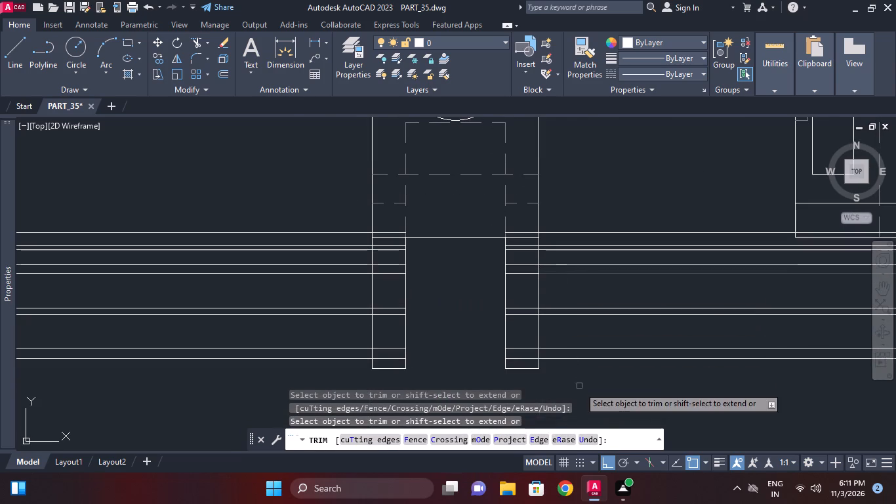
{"action": "left_click_drag", "start_coordinate": [579, 388], "coordinate": [579, 314]}
{"action": "left_click", "coordinate": [574, 219]}
{"action": "middle_click_drag", "start_coordinate": [324, 359], "coordinate": [368, 325]}
{"action": "left_click_drag", "start_coordinate": [347, 339], "coordinate": [346, 322]}
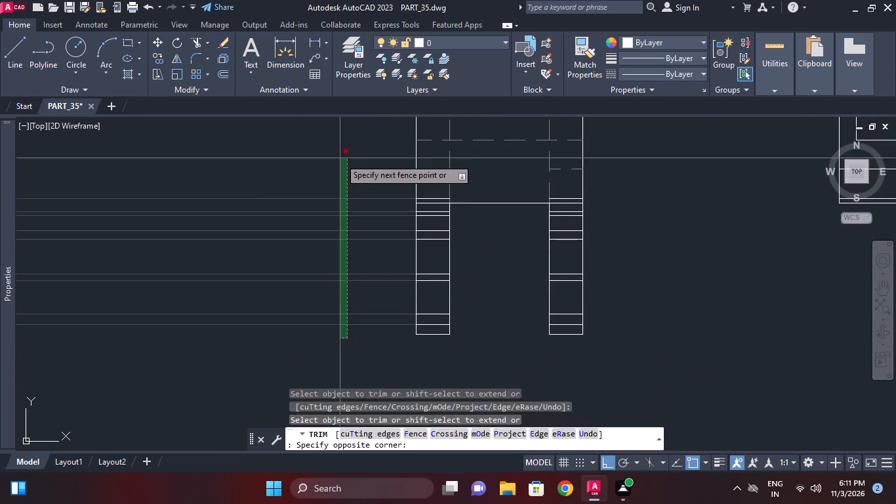
{"action": "left_click", "coordinate": [340, 158]}
Trim the upper set of construction lines beyond the outer edge of the side view's upper-right prong.
{"action": "scroll", "coordinate": [442, 254], "scroll_direction": "down", "scroll_amount": 2}
{"action": "middle_click_drag", "start_coordinate": [443, 258], "coordinate": [389, 276]}
{"action": "middle_click_drag", "start_coordinate": [573, 307], "coordinate": [509, 341]}
{"action": "middle_click_drag", "start_coordinate": [607, 326], "coordinate": [699, 427]}
{"action": "scroll", "coordinate": [607, 326], "scroll_direction": "down", "scroll_amount": 1}
{"action": "scroll", "coordinate": [561, 312], "scroll_direction": "up", "scroll_amount": 1}
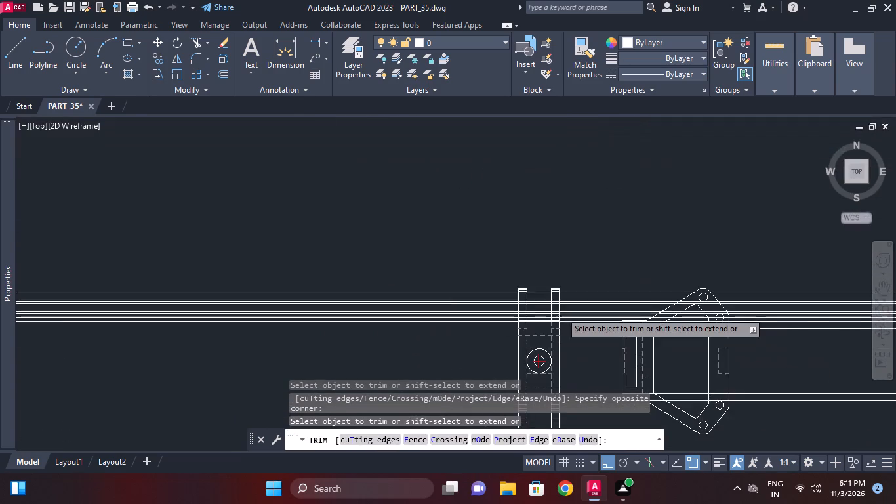
{"action": "scroll", "coordinate": [561, 312], "scroll_direction": "up", "scroll_amount": 3}
{"action": "left_click_drag", "start_coordinate": [619, 368], "coordinate": [621, 358]}
{"action": "middle_click_drag", "start_coordinate": [601, 165], "coordinate": [601, 213]}
{"action": "scroll", "coordinate": [601, 177], "scroll_direction": "down", "scroll_amount": 1}
{"action": "left_click", "coordinate": [598, 172]}
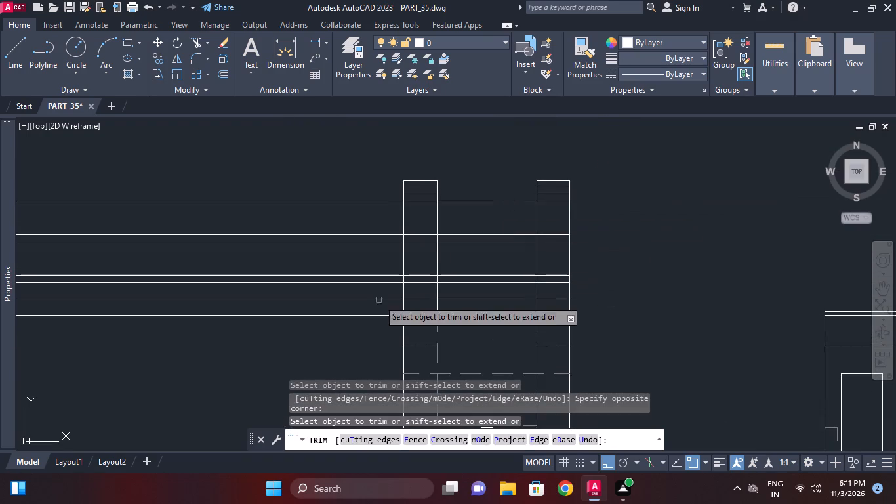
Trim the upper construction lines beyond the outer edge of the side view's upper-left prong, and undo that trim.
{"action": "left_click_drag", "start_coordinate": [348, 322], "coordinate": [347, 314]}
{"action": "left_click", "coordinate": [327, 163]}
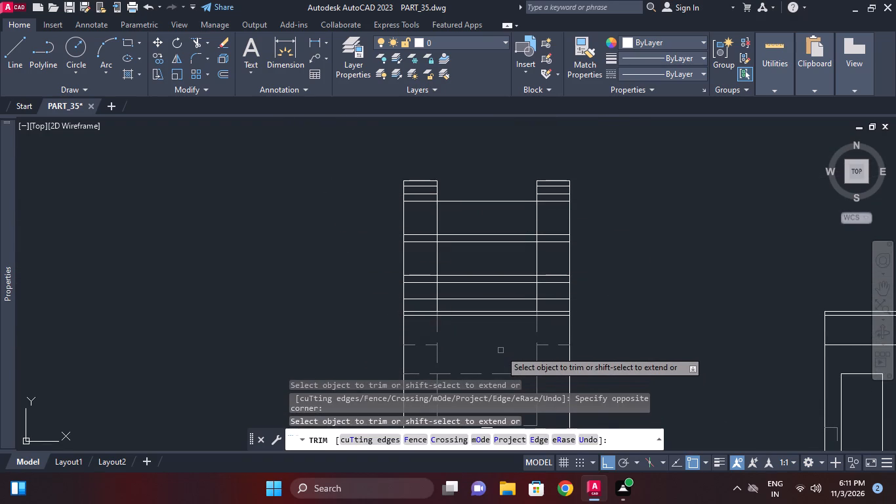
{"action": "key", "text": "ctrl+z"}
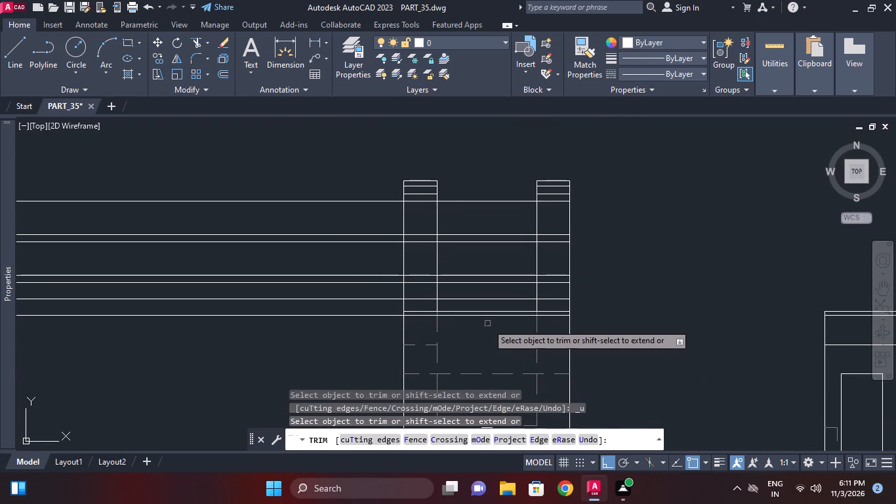
Trim the upper construction lines in the gap between the side view's upper prongs and beyond the upper-left prong's outer edge.
{"action": "left_click", "coordinate": [484, 318]}
{"action": "left_click", "coordinate": [486, 296]}
{"action": "left_click", "coordinate": [489, 247]}
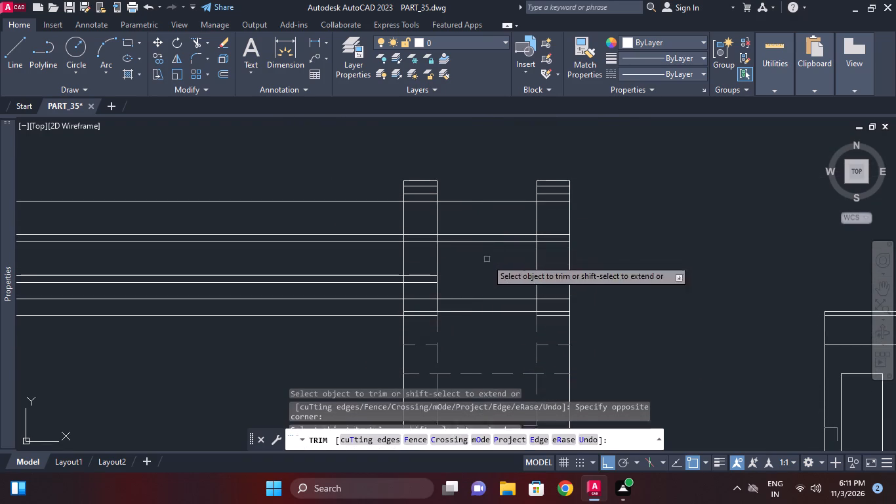
{"action": "left_click", "coordinate": [483, 303]}
{"action": "left_click", "coordinate": [478, 152]}
{"action": "left_click_drag", "start_coordinate": [334, 346], "coordinate": [335, 306]}
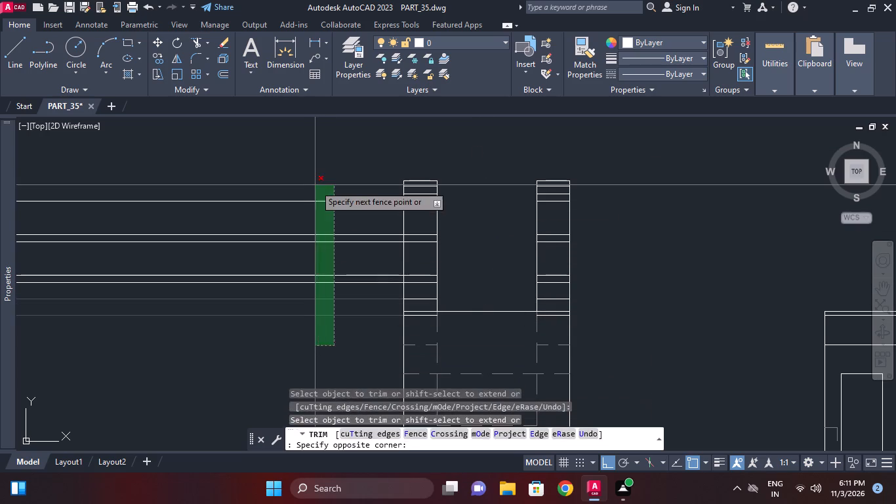
{"action": "left_click", "coordinate": [314, 184]}
{"action": "key", "text": "Escape"}
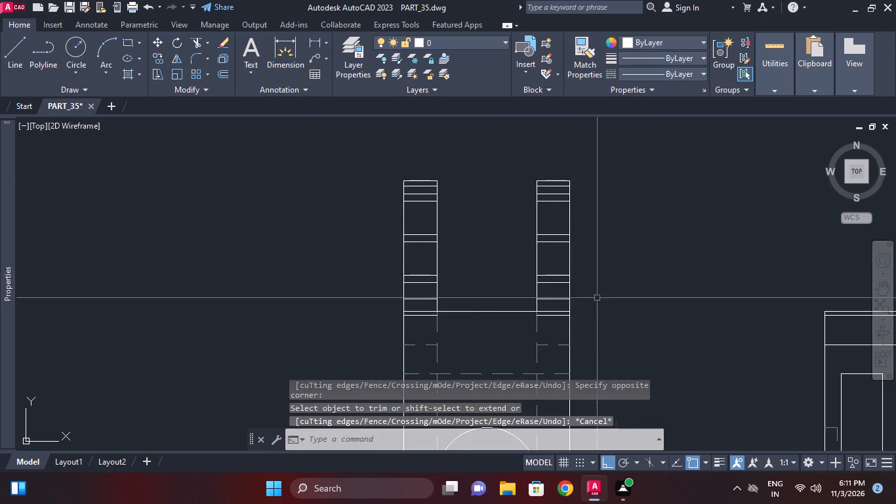
Match the grey hidden line's properties onto the upper-right prong's inner horizontal lines and both short lines just below the upper shoulder.
{"action": "left_click", "coordinate": [551, 342]}
{"action": "left_click", "coordinate": [541, 351]}
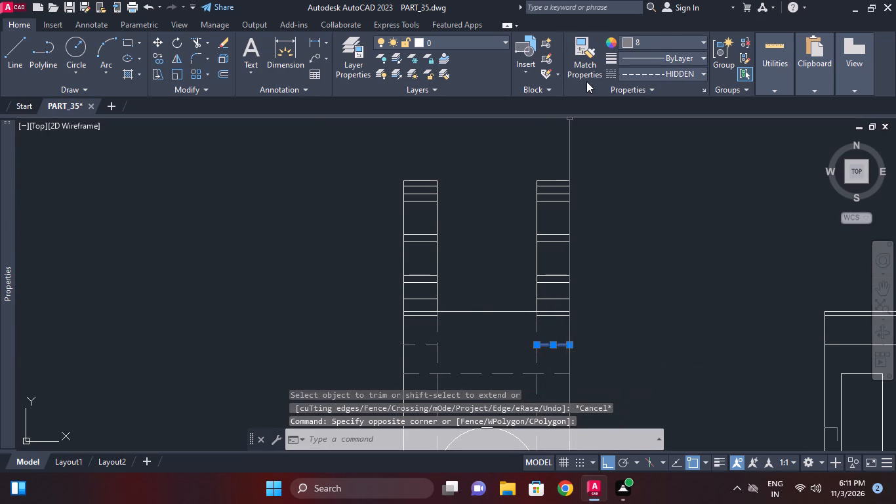
{"action": "left_click", "coordinate": [586, 81]}
{"action": "scroll", "coordinate": [556, 335], "scroll_direction": "up", "scroll_amount": 2}
{"action": "left_click", "coordinate": [563, 287]}
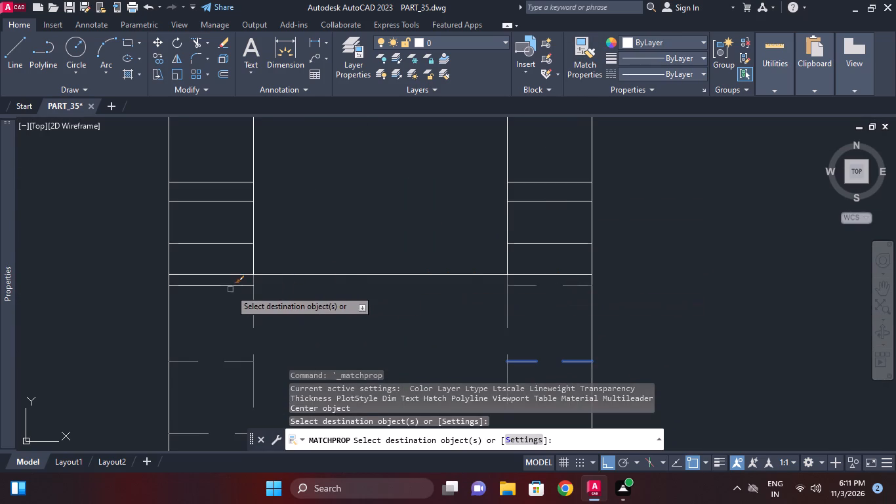
{"action": "left_click", "coordinate": [230, 289]}
{"action": "middle_click_drag", "start_coordinate": [357, 315], "coordinate": [331, 366]}
{"action": "left_click_drag", "start_coordinate": [527, 316], "coordinate": [527, 304]}
{"action": "middle_click_drag", "start_coordinate": [527, 230], "coordinate": [527, 240]}
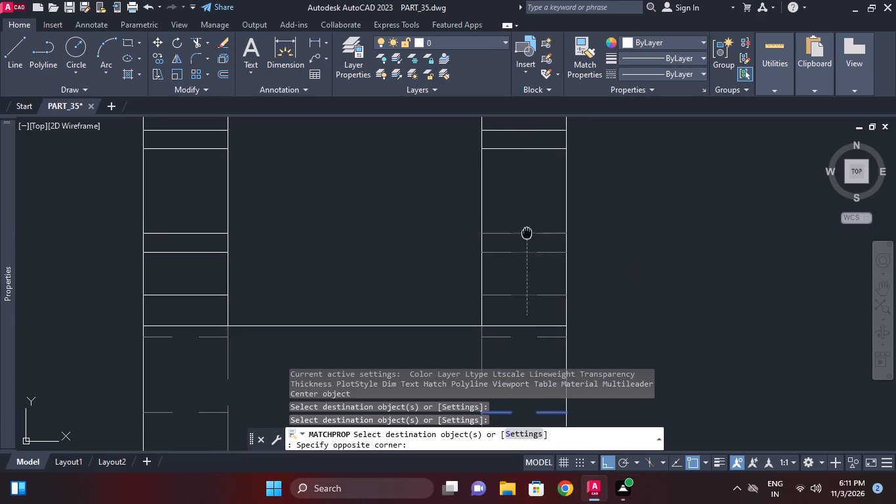
{"action": "middle_click_drag", "start_coordinate": [527, 240], "coordinate": [535, 343]}
{"action": "middle_click_drag", "start_coordinate": [533, 211], "coordinate": [533, 315]}
{"action": "left_click", "coordinate": [527, 221]}
{"action": "middle_click_drag", "start_coordinate": [485, 245], "coordinate": [603, 193]}
{"action": "scroll", "coordinate": [485, 245], "scroll_direction": "down", "scroll_amount": 1}
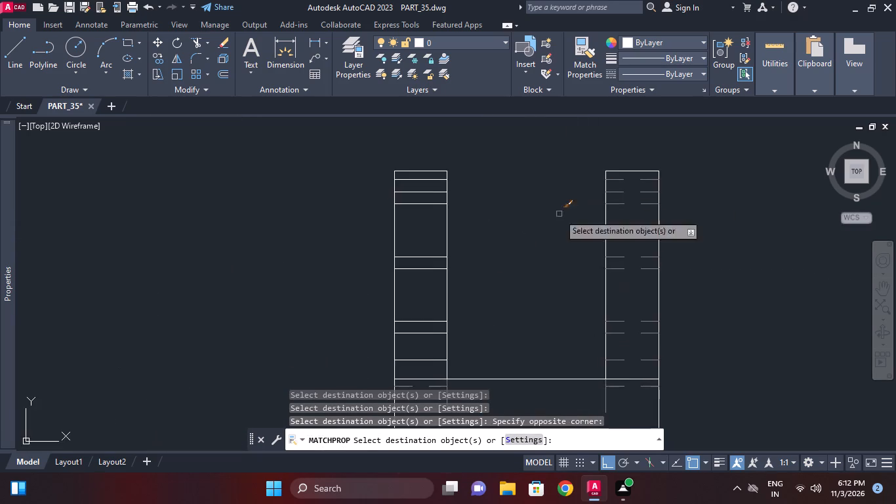
Apply the same grey hidden-line properties to the horizontal lines inside the side view's upper-left prong.
{"action": "middle_click_drag", "start_coordinate": [487, 269], "coordinate": [540, 211]}
{"action": "scroll", "coordinate": [464, 316], "scroll_direction": "up", "scroll_amount": 1}
{"action": "left_click_drag", "start_coordinate": [488, 309], "coordinate": [488, 296]}
{"action": "middle_click_drag", "start_coordinate": [481, 209], "coordinate": [489, 297]}
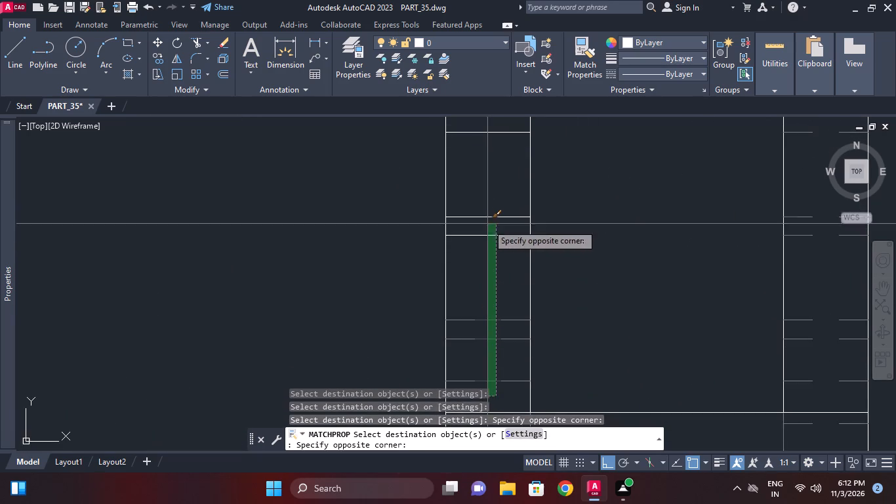
{"action": "middle_click_drag", "start_coordinate": [487, 186], "coordinate": [497, 303]}
{"action": "left_click", "coordinate": [494, 207]}
{"action": "scroll", "coordinate": [499, 205], "scroll_direction": "down", "scroll_amount": 1}
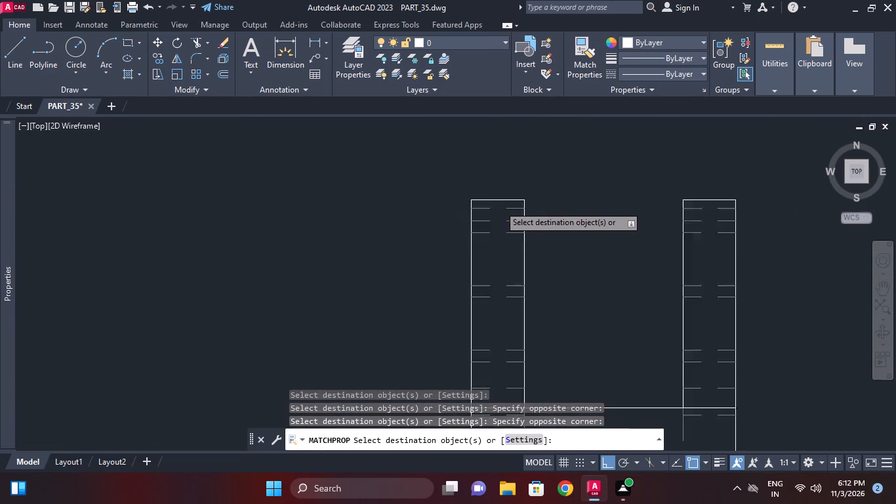
Apply the grey hidden-line properties to the horizontal lines inside both lower prongs and the two short lines just above the lower shoulder.
{"action": "scroll", "coordinate": [499, 205], "scroll_direction": "down", "scroll_amount": 3}
{"action": "middle_click_drag", "start_coordinate": [533, 312], "coordinate": [558, 238]}
{"action": "scroll", "coordinate": [536, 309], "scroll_direction": "up", "scroll_amount": 2}
{"action": "middle_click_drag", "start_coordinate": [532, 329], "coordinate": [549, 245]}
{"action": "middle_click", "coordinate": [535, 316]}
{"action": "scroll", "coordinate": [535, 316], "scroll_direction": "up", "scroll_amount": 1}
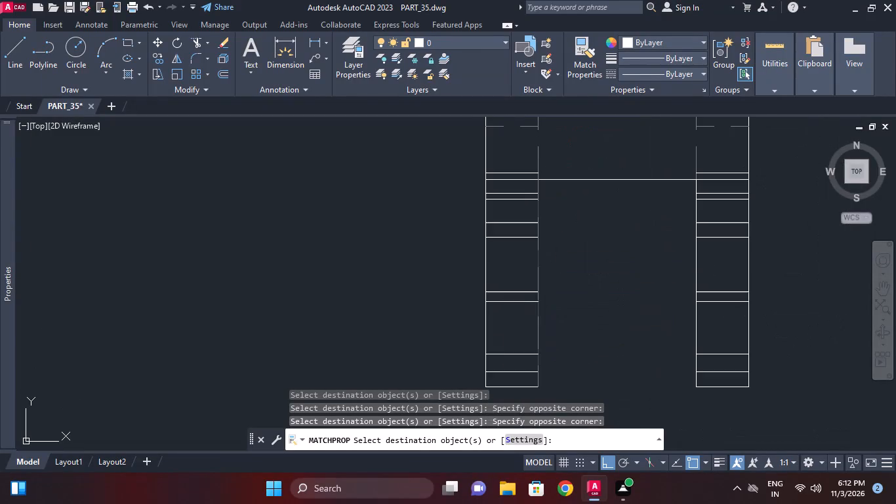
{"action": "left_click_drag", "start_coordinate": [515, 385], "coordinate": [514, 377]}
{"action": "left_click", "coordinate": [506, 188]}
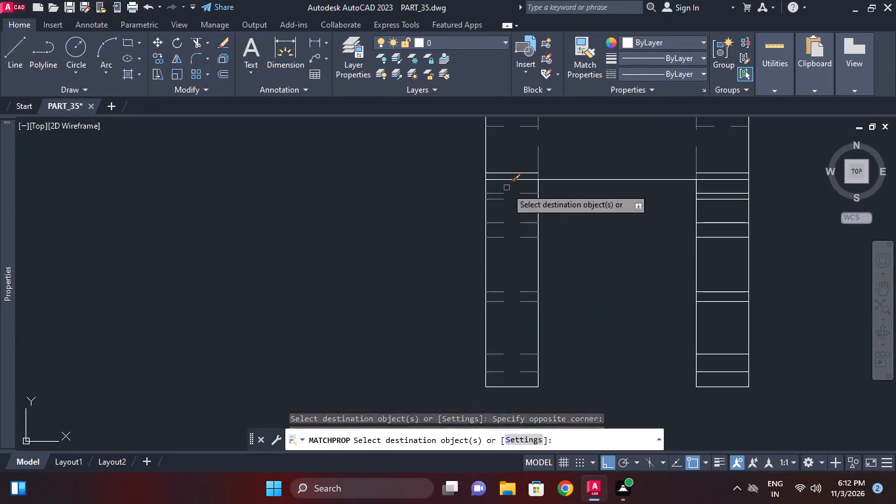
{"action": "left_click", "coordinate": [724, 381]}
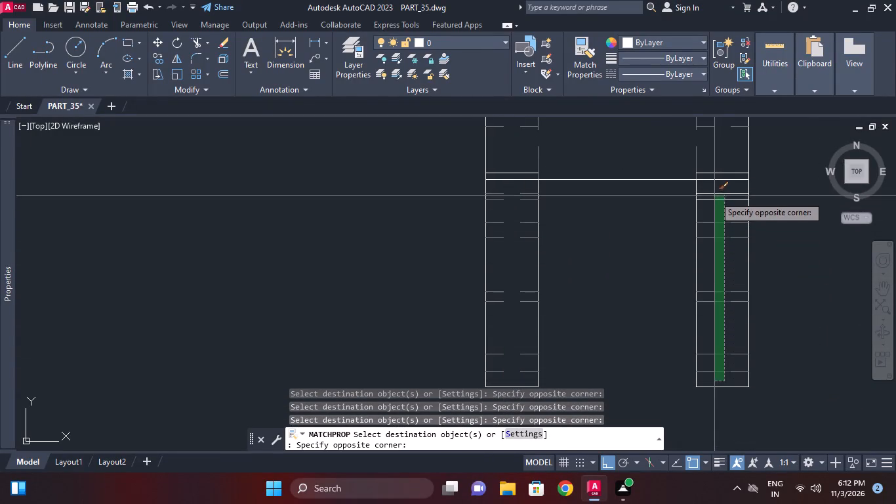
{"action": "left_click", "coordinate": [716, 190]}
{"action": "left_click", "coordinate": [718, 173]}
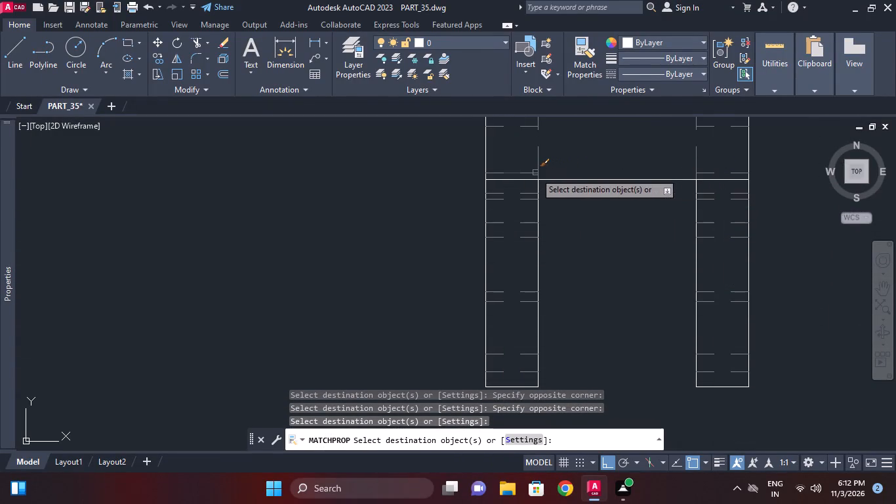
{"action": "left_click", "coordinate": [535, 173]}
{"action": "key", "text": "Escape"}
Erase the four horizontal projection lines extending across and beyond the front view of the bracket.
{"action": "middle_click_drag", "start_coordinate": [646, 216], "coordinate": [612, 245]}
{"action": "scroll", "coordinate": [646, 216], "scroll_direction": "down", "scroll_amount": 3}
{"action": "scroll", "coordinate": [676, 270], "scroll_direction": "down", "scroll_amount": 1}
{"action": "middle_click_drag", "start_coordinate": [676, 270], "coordinate": [555, 287]}
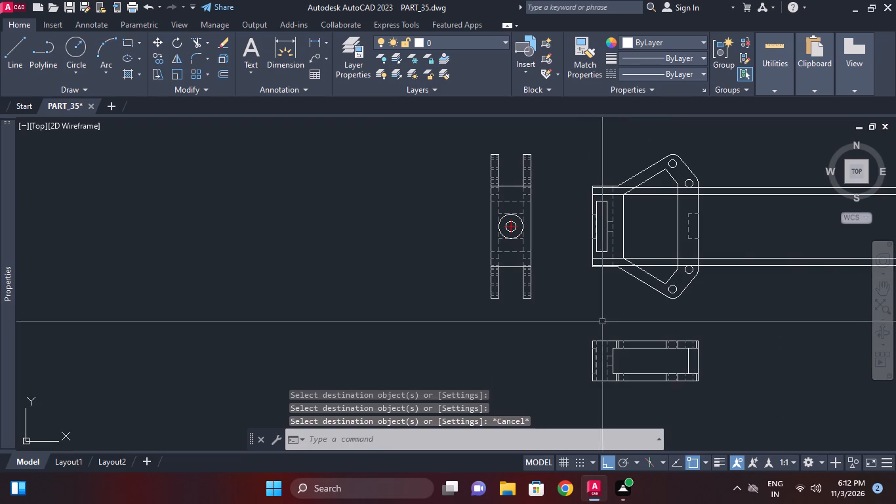
{"action": "middle_click_drag", "start_coordinate": [581, 329], "coordinate": [514, 333]}
{"action": "left_click_drag", "start_coordinate": [724, 317], "coordinate": [712, 276]}
{"action": "left_click", "coordinate": [685, 148]}
{"action": "key", "text": "e"}
{"action": "key", "text": "space"}
Offset the circles of the front view's two upper holes outward by 1 mm.
{"action": "middle_click_drag", "start_coordinate": [666, 294], "coordinate": [681, 287]}
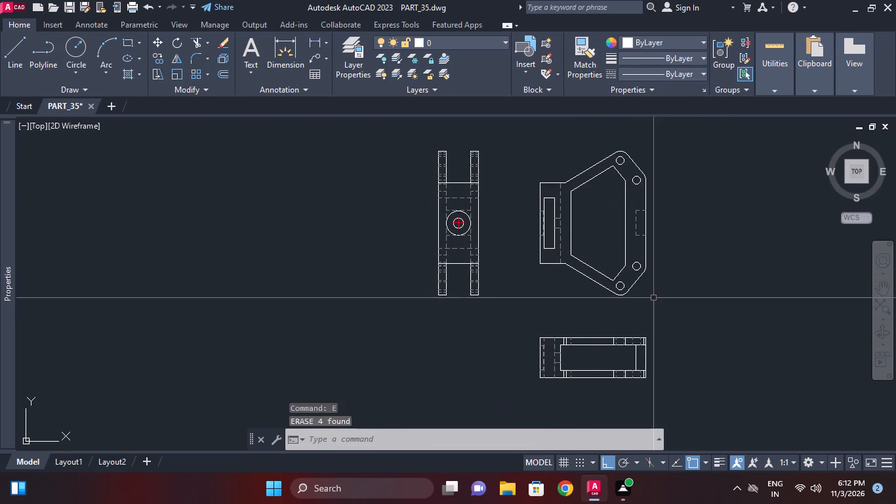
{"action": "middle_click_drag", "start_coordinate": [653, 300], "coordinate": [682, 278]}
{"action": "middle_click_drag", "start_coordinate": [652, 270], "coordinate": [652, 300]}
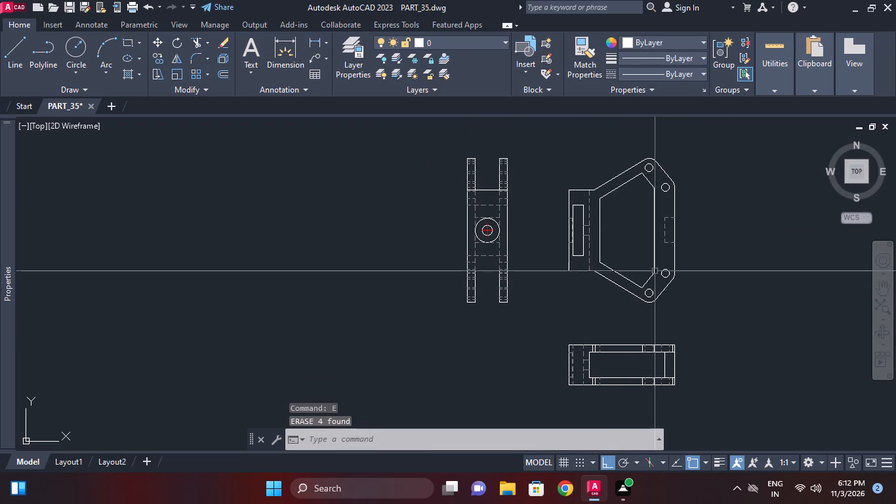
{"action": "scroll", "coordinate": [660, 173], "scroll_direction": "up", "scroll_amount": 2}
{"action": "middle_click", "coordinate": [657, 178]}
{"action": "type", "text": "o"}
{"action": "key", "text": "space"}
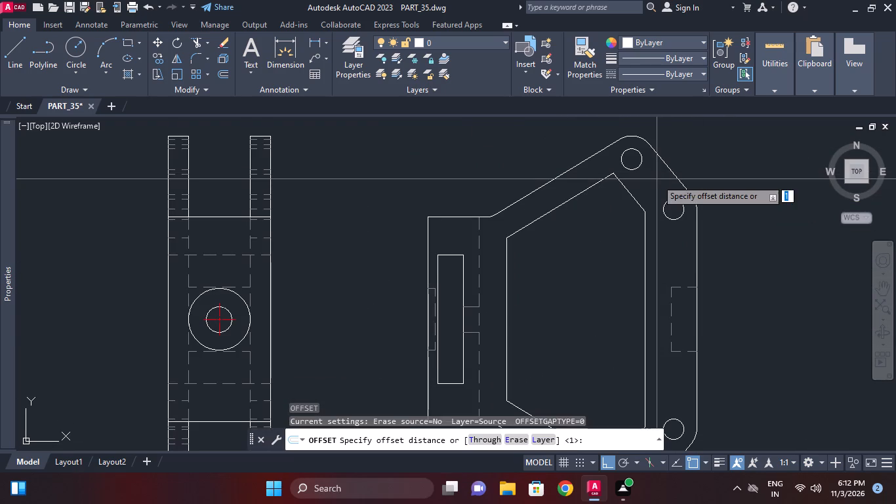
{"action": "type", "text": "1"}
{"action": "key", "text": "space"}
{"action": "scroll", "coordinate": [632, 155], "scroll_direction": "up", "scroll_amount": 1}
{"action": "left_click", "coordinate": [641, 175]}
{"action": "left_click", "coordinate": [653, 199]}
{"action": "left_click", "coordinate": [695, 228]}
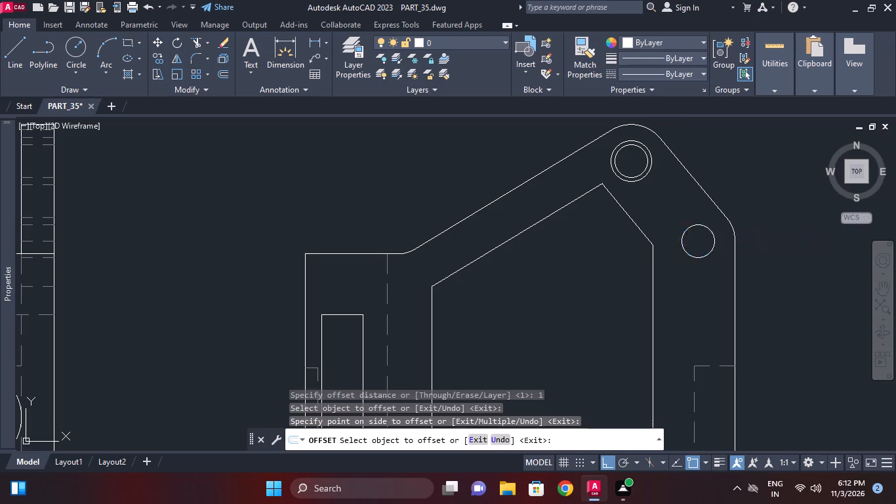
{"action": "left_click", "coordinate": [690, 196]}
Offset the circles of the front view's two lower holes outward by 1 mm.
{"action": "middle_click_drag", "start_coordinate": [683, 232], "coordinate": [668, 140]}
{"action": "scroll", "coordinate": [668, 155], "scroll_direction": "down", "scroll_amount": 1}
{"action": "middle_click_drag", "start_coordinate": [711, 265], "coordinate": [701, 149]}
{"action": "scroll", "coordinate": [687, 222], "scroll_direction": "up", "scroll_amount": 1}
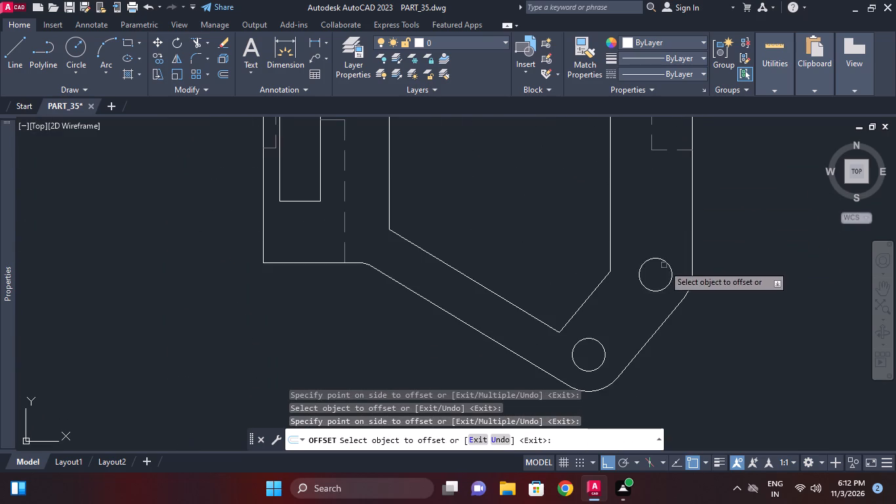
{"action": "left_click_drag", "start_coordinate": [665, 263], "coordinate": [666, 257]}
{"action": "left_click", "coordinate": [685, 216]}
{"action": "middle_click_drag", "start_coordinate": [661, 291], "coordinate": [674, 259]}
{"action": "left_click_drag", "start_coordinate": [609, 309], "coordinate": [613, 296]}
{"action": "left_click", "coordinate": [638, 257]}
{"action": "key", "text": "Escape"}
Add center marks to the offset outer circles of the front view's two lower holes.
{"action": "middle_click", "coordinate": [631, 281]}
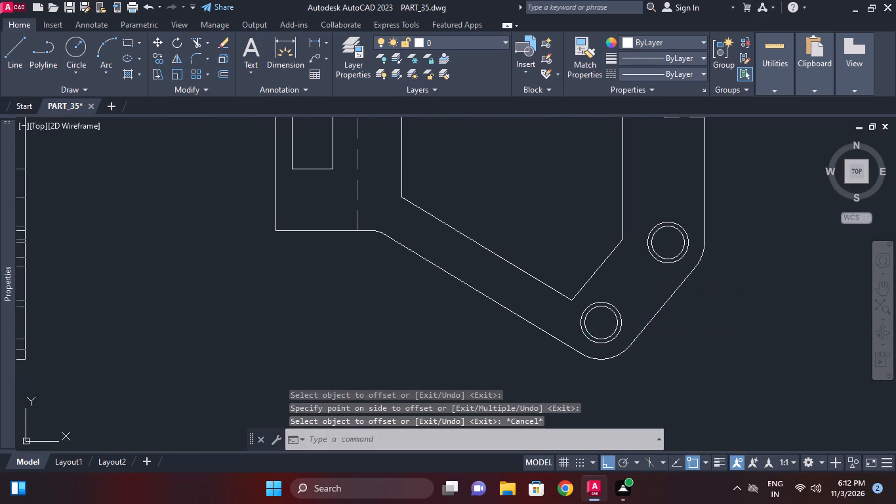
{"action": "type", "text": "cm"}
{"action": "key", "text": "space"}
{"action": "middle_click_drag", "start_coordinate": [627, 286], "coordinate": [636, 266]}
{"action": "scroll", "coordinate": [633, 280], "scroll_direction": "up", "scroll_amount": 2}
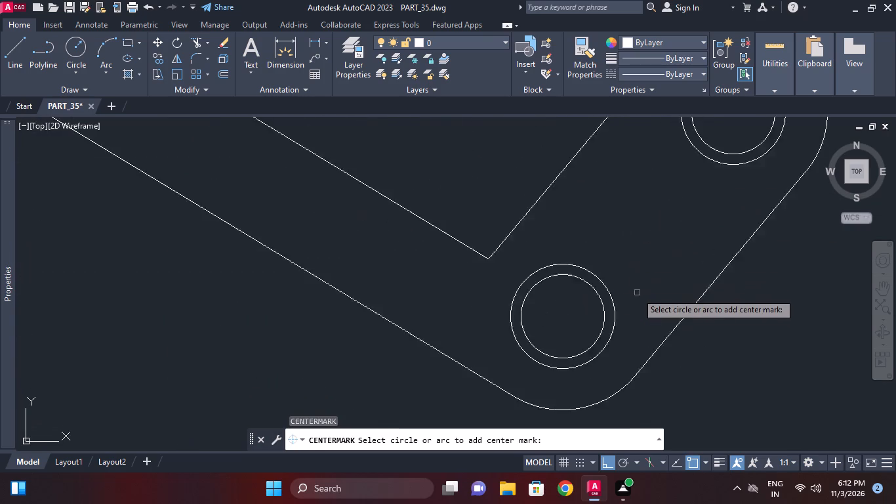
{"action": "scroll", "coordinate": [637, 293], "scroll_direction": "up", "scroll_amount": 1}
{"action": "left_click", "coordinate": [575, 272]}
{"action": "scroll", "coordinate": [609, 186], "scroll_direction": "down", "scroll_amount": 1}
{"action": "middle_click_drag", "start_coordinate": [609, 199], "coordinate": [601, 310]}
{"action": "left_click", "coordinate": [685, 228]}
Add center marks to the offset outer circles of the front view's two upper holes.
{"action": "scroll", "coordinate": [682, 201], "scroll_direction": "down", "scroll_amount": 1}
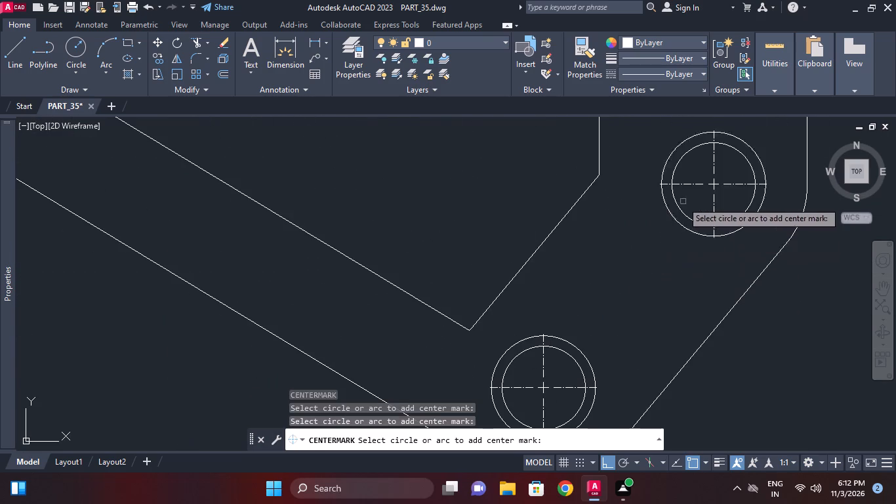
{"action": "middle_click_drag", "start_coordinate": [668, 239], "coordinate": [651, 266]}
{"action": "scroll", "coordinate": [681, 208], "scroll_direction": "down", "scroll_amount": 1}
{"action": "middle_click_drag", "start_coordinate": [695, 217], "coordinate": [679, 289]}
{"action": "middle_click_drag", "start_coordinate": [680, 192], "coordinate": [663, 288]}
{"action": "middle_click_drag", "start_coordinate": [672, 176], "coordinate": [649, 279]}
{"action": "middle_click_drag", "start_coordinate": [652, 209], "coordinate": [641, 255]}
{"action": "scroll", "coordinate": [633, 219], "scroll_direction": "up", "scroll_amount": 1}
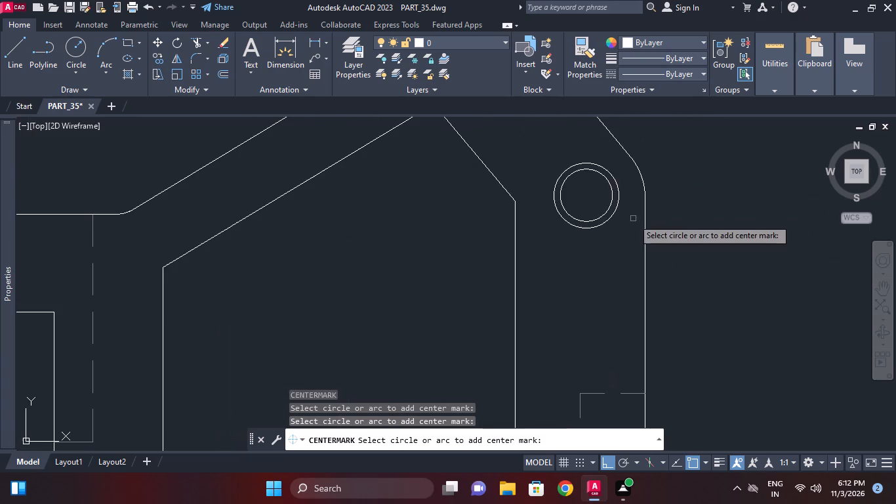
{"action": "left_click", "coordinate": [605, 226]}
{"action": "middle_click_drag", "start_coordinate": [611, 203], "coordinate": [646, 290]}
{"action": "scroll", "coordinate": [566, 179], "scroll_direction": "up", "scroll_amount": 2}
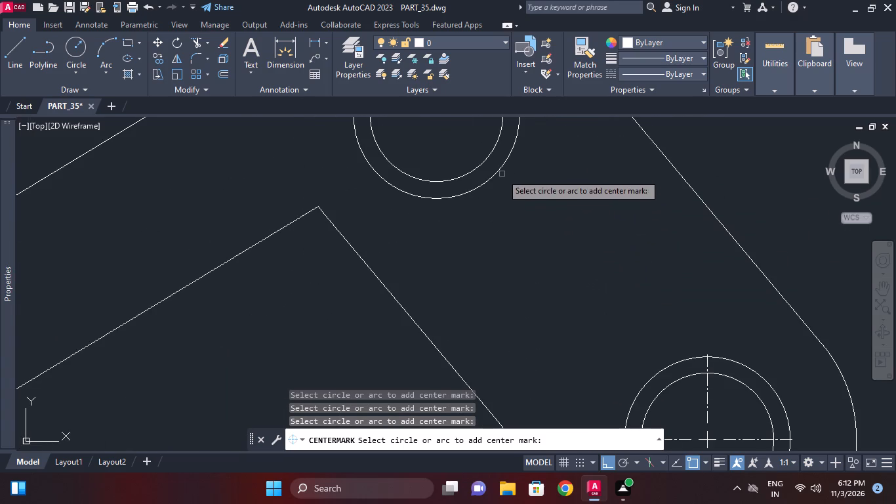
{"action": "left_click", "coordinate": [502, 174]}
{"action": "left_click", "coordinate": [483, 178]}
{"action": "left_click", "coordinate": [476, 186]}
{"action": "middle_click_drag", "start_coordinate": [504, 194], "coordinate": [514, 243]}
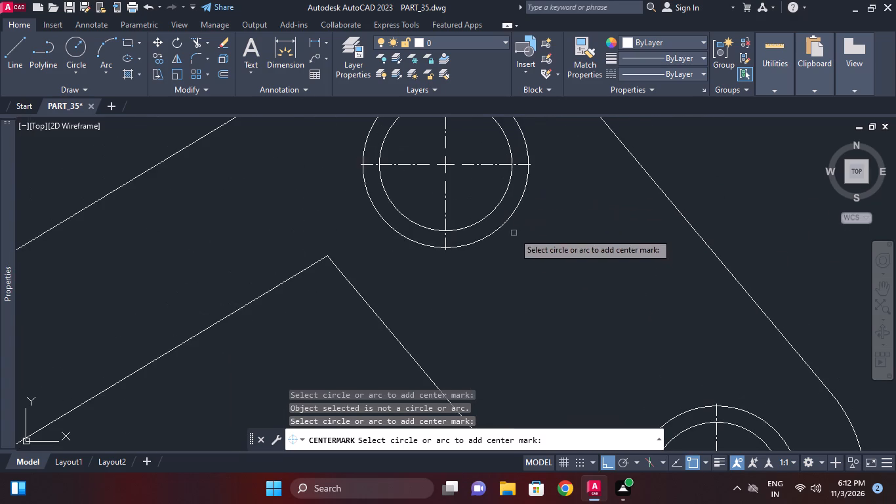
Erase the offset outer circle around the front view's topmost hole, keeping its center mark.
{"action": "key", "text": "e"}
{"action": "key", "text": "space"}
{"action": "key", "text": "Escape"}
{"action": "left_click", "coordinate": [503, 226]}
{"action": "key", "text": "e"}
{"action": "key", "text": "space"}
Erase the offset outer circles around the front view's other three corner holes, keeping the hole circles and center marks.
{"action": "scroll", "coordinate": [527, 253], "scroll_direction": "down", "scroll_amount": 2}
{"action": "middle_click_drag", "start_coordinate": [527, 238], "coordinate": [527, 220]}
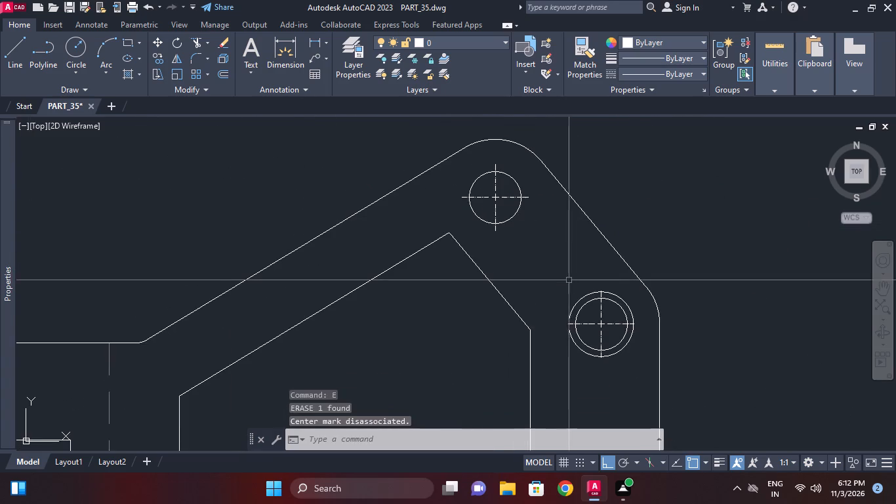
{"action": "key", "text": "space"}
{"action": "left_click", "coordinate": [581, 296]}
{"action": "scroll", "coordinate": [567, 247], "scroll_direction": "down", "scroll_amount": 1}
{"action": "middle_click_drag", "start_coordinate": [563, 243], "coordinate": [553, 172]}
{"action": "middle_click_drag", "start_coordinate": [594, 268], "coordinate": [594, 180]}
{"action": "middle_click_drag", "start_coordinate": [579, 254], "coordinate": [590, 115]}
{"action": "middle_click_drag", "start_coordinate": [565, 243], "coordinate": [579, 188]}
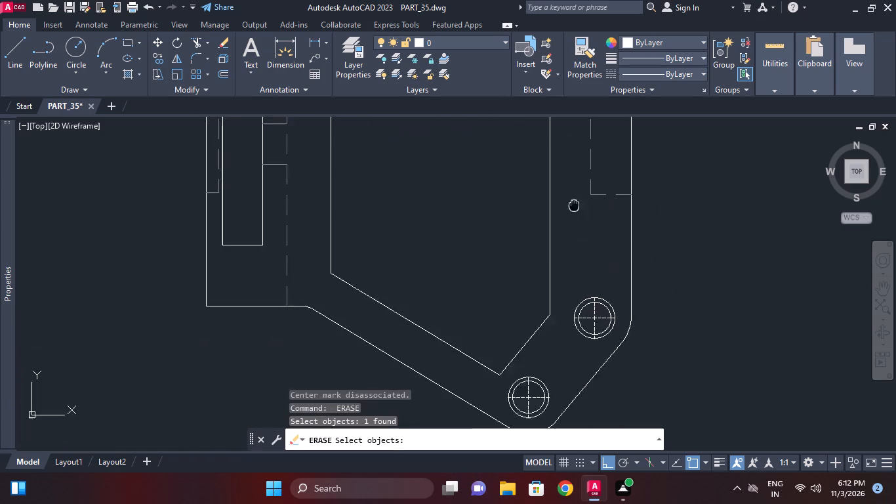
{"action": "middle_click_drag", "start_coordinate": [579, 188], "coordinate": [586, 154]}
{"action": "scroll", "coordinate": [594, 270], "scroll_direction": "up", "scroll_amount": 1}
{"action": "left_click", "coordinate": [596, 260]}
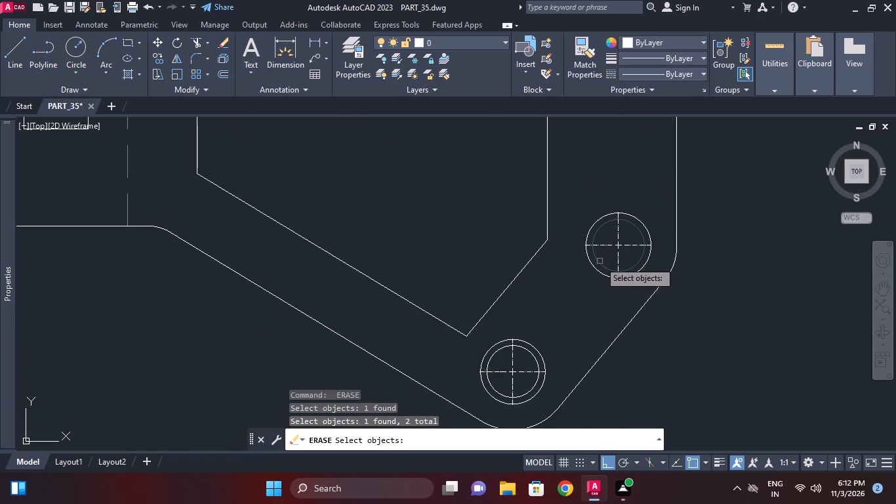
{"action": "key", "text": "ctrl+z"}
{"action": "left_click", "coordinate": [599, 266]}
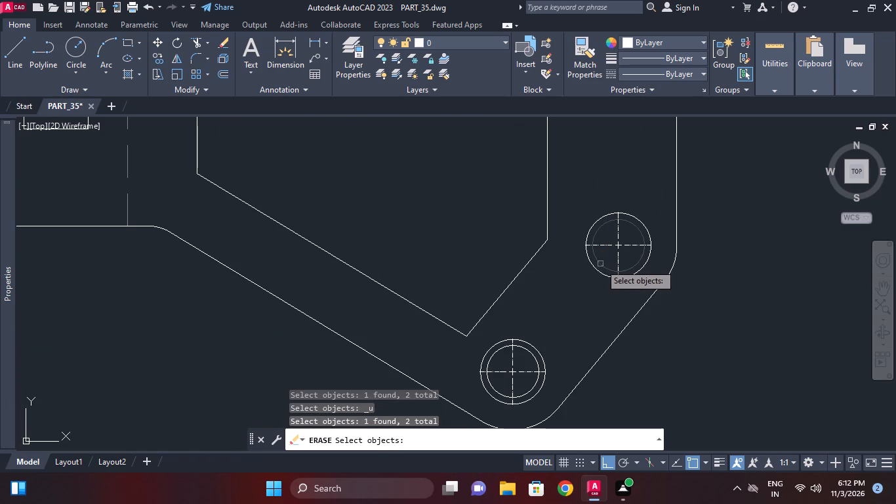
{"action": "key", "text": "ctrl+z"}
{"action": "left_click", "coordinate": [598, 269]}
{"action": "scroll", "coordinate": [593, 274], "scroll_direction": "down", "scroll_amount": 2}
{"action": "middle_click_drag", "start_coordinate": [593, 278], "coordinate": [596, 335]}
{"action": "scroll", "coordinate": [619, 260], "scroll_direction": "down", "scroll_amount": 1}
{"action": "middle_click_drag", "start_coordinate": [619, 273], "coordinate": [629, 239]}
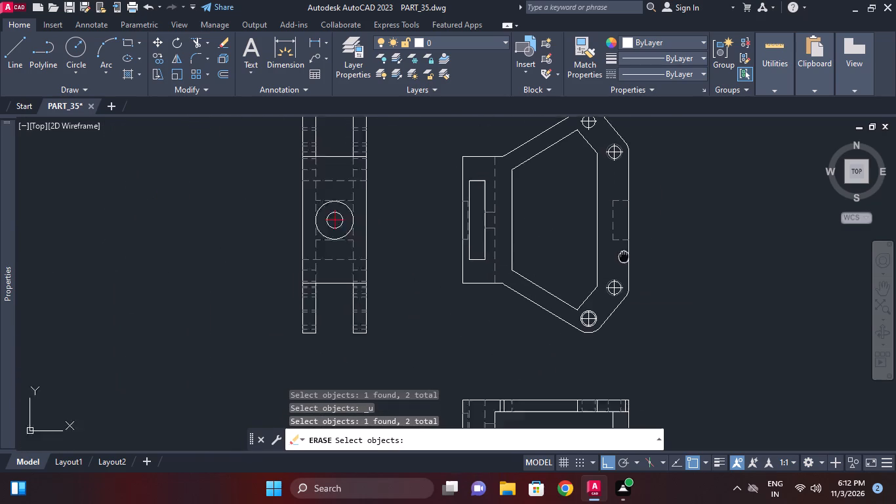
{"action": "middle_click_drag", "start_coordinate": [629, 239], "coordinate": [631, 217]}
{"action": "scroll", "coordinate": [604, 273], "scroll_direction": "up", "scroll_amount": 2}
{"action": "left_click", "coordinate": [607, 260]}
{"action": "scroll", "coordinate": [601, 261], "scroll_direction": "up", "scroll_amount": 2}
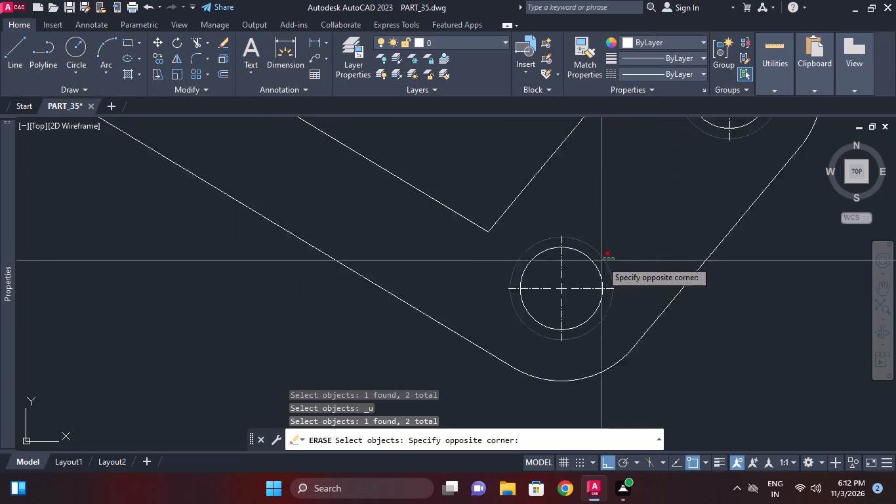
{"action": "scroll", "coordinate": [601, 261], "scroll_direction": "up", "scroll_amount": 1}
{"action": "left_click", "coordinate": [601, 261]}
{"action": "key", "text": "space"}
Set the color of the center mark on the front view's lowest hole to Red.
{"action": "scroll", "coordinate": [591, 285], "scroll_direction": "down", "scroll_amount": 3}
{"action": "left_click", "coordinate": [588, 290]}
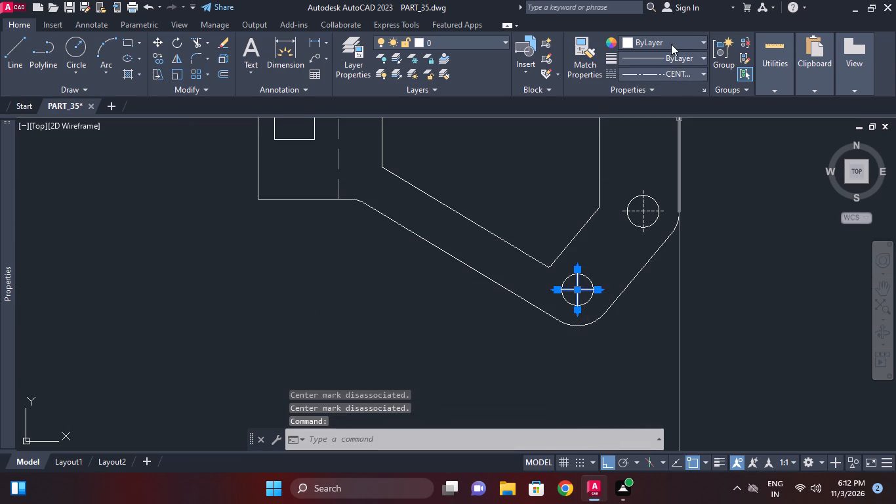
{"action": "left_click", "coordinate": [671, 44]}
{"action": "left_click", "coordinate": [628, 163]}
Match the red center mark's properties onto the center marks of the front view's other three corner holes.
{"action": "key", "text": "m"}
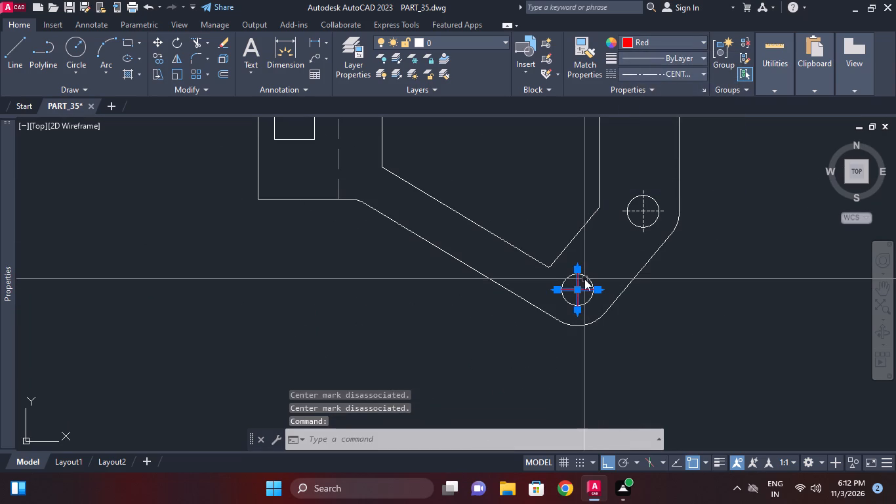
{"action": "key", "text": "a"}
{"action": "key", "text": "space"}
{"action": "left_click", "coordinate": [648, 207]}
{"action": "left_click", "coordinate": [641, 211]}
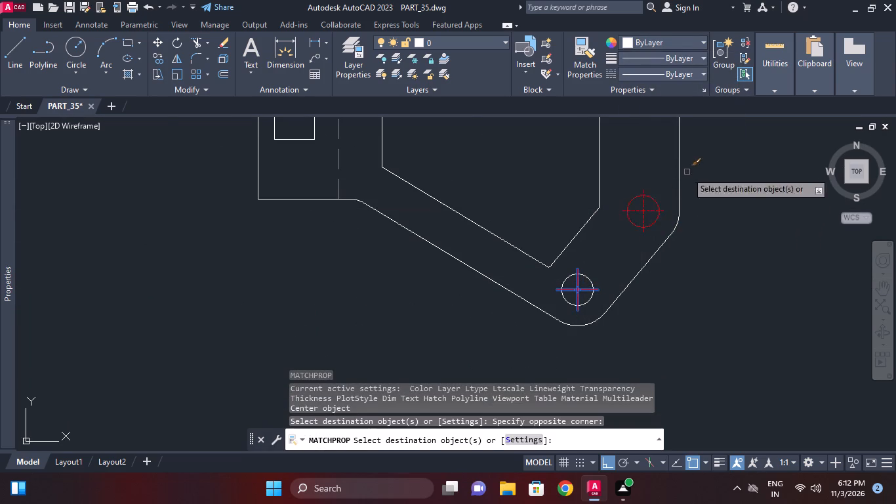
{"action": "middle_click_drag", "start_coordinate": [687, 203], "coordinate": [688, 302]}
{"action": "scroll", "coordinate": [689, 259], "scroll_direction": "down", "scroll_amount": 1}
{"action": "middle_click_drag", "start_coordinate": [670, 231], "coordinate": [659, 298]}
{"action": "middle_click_drag", "start_coordinate": [666, 175], "coordinate": [661, 267]}
{"action": "scroll", "coordinate": [655, 247], "scroll_direction": "up", "scroll_amount": 1}
{"action": "left_click", "coordinate": [649, 243]}
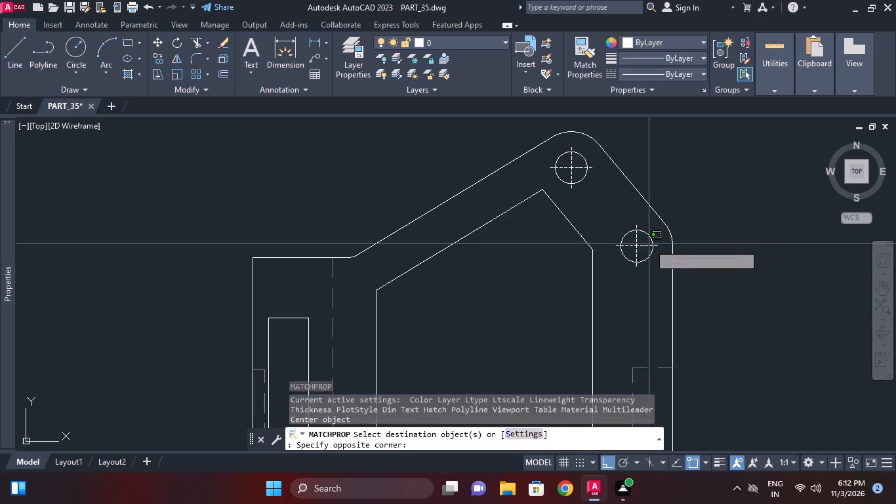
{"action": "left_click", "coordinate": [627, 243]}
{"action": "left_click", "coordinate": [636, 245]}
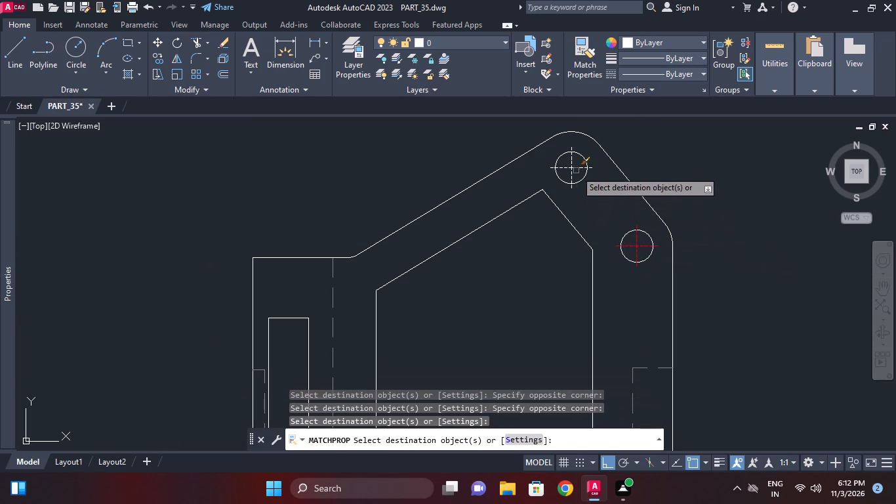
{"action": "left_click", "coordinate": [576, 170]}
{"action": "key", "text": "Escape"}
Add diameter dimensions to the outer and inner concentric circles of the side view, with the text beyond the view's outline.
{"action": "middle_click_drag", "start_coordinate": [668, 186], "coordinate": [676, 197]}
{"action": "scroll", "coordinate": [668, 186], "scroll_direction": "down", "scroll_amount": 2}
{"action": "middle_click_drag", "start_coordinate": [692, 324], "coordinate": [747, 291]}
{"action": "scroll", "coordinate": [714, 316], "scroll_direction": "down", "scroll_amount": 1}
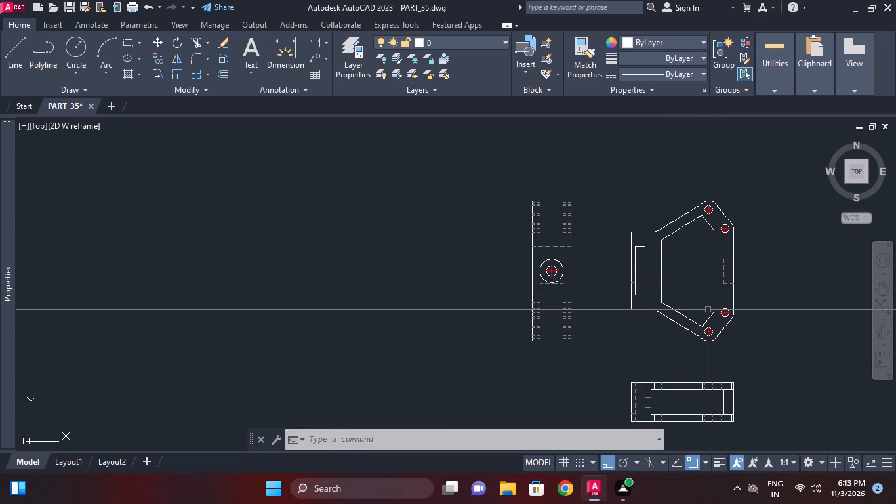
{"action": "scroll", "coordinate": [708, 310], "scroll_direction": "up", "scroll_amount": 2}
{"action": "scroll", "coordinate": [653, 314], "scroll_direction": "up", "scroll_amount": 1}
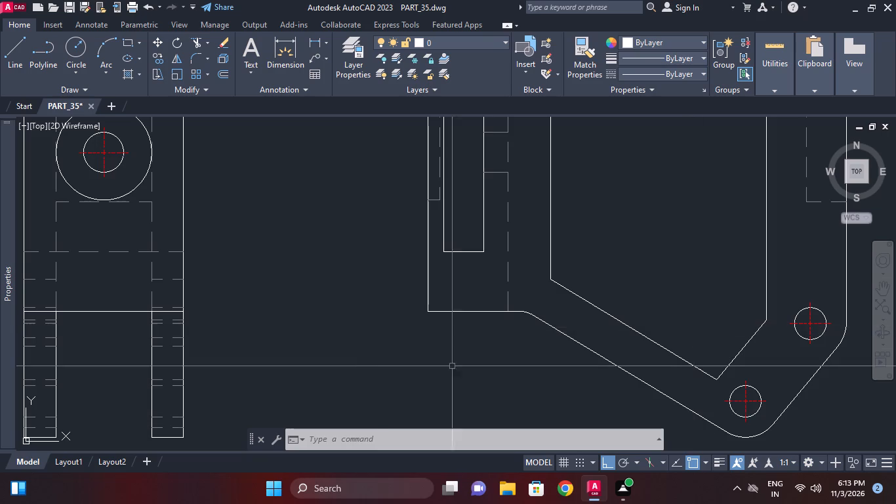
{"action": "scroll", "coordinate": [487, 346], "scroll_direction": "down", "scroll_amount": 2}
{"action": "middle_click_drag", "start_coordinate": [487, 346], "coordinate": [645, 350]}
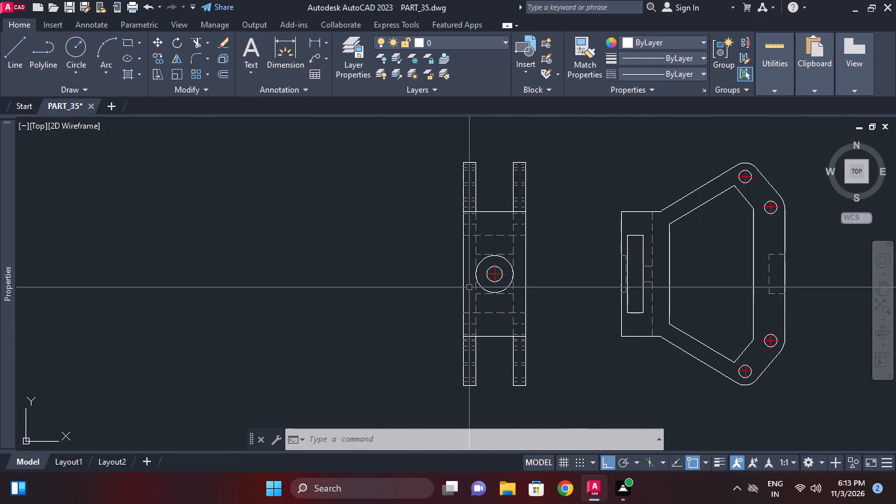
{"action": "key", "text": "d"}
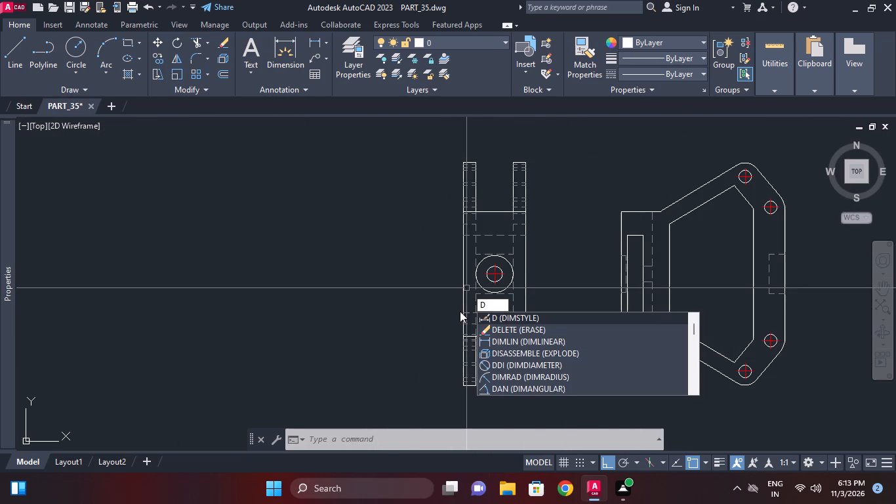
{"action": "type", "text": "di"}
{"action": "key", "text": "space"}
{"action": "scroll", "coordinate": [474, 241], "scroll_direction": "up", "scroll_amount": 2}
{"action": "left_click", "coordinate": [492, 289]}
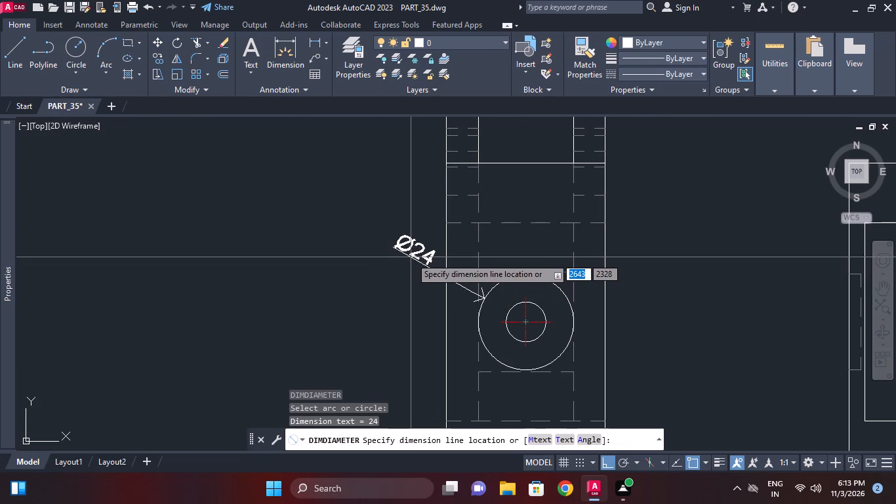
{"action": "left_click", "coordinate": [411, 257]}
{"action": "middle_click_drag", "start_coordinate": [497, 313], "coordinate": [503, 280]}
{"action": "key", "text": "space"}
{"action": "left_click", "coordinate": [515, 299]}
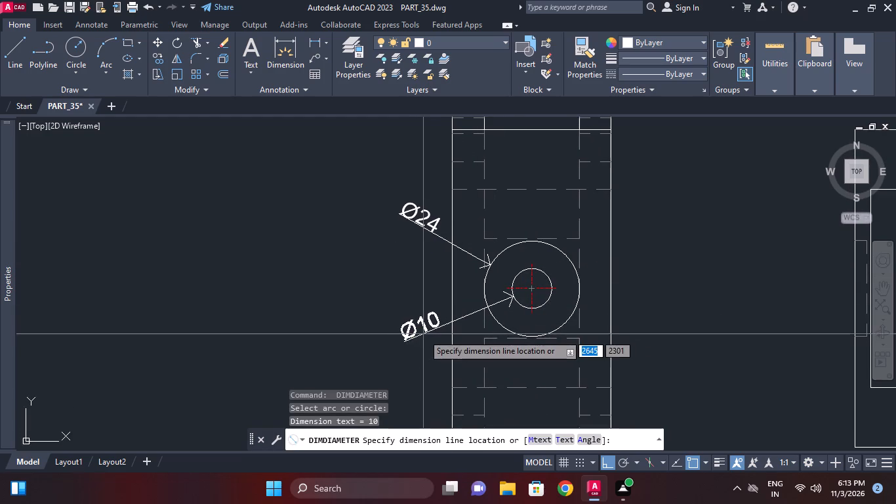
{"action": "left_click", "coordinate": [420, 331]}
Add a vertical linear dimension for the full height of the front view's outer edge nearest the side view.
{"action": "scroll", "coordinate": [516, 331], "scroll_direction": "down", "scroll_amount": 1}
{"action": "middle_click_drag", "start_coordinate": [516, 331], "coordinate": [468, 331]}
{"action": "middle_click_drag", "start_coordinate": [556, 339], "coordinate": [407, 350]}
{"action": "scroll", "coordinate": [441, 339], "scroll_direction": "down", "scroll_amount": 1}
{"action": "middle_click_drag", "start_coordinate": [567, 347], "coordinate": [557, 365]}
{"action": "middle_click_drag", "start_coordinate": [660, 298], "coordinate": [653, 308]}
{"action": "middle_click_drag", "start_coordinate": [539, 299], "coordinate": [537, 259]}
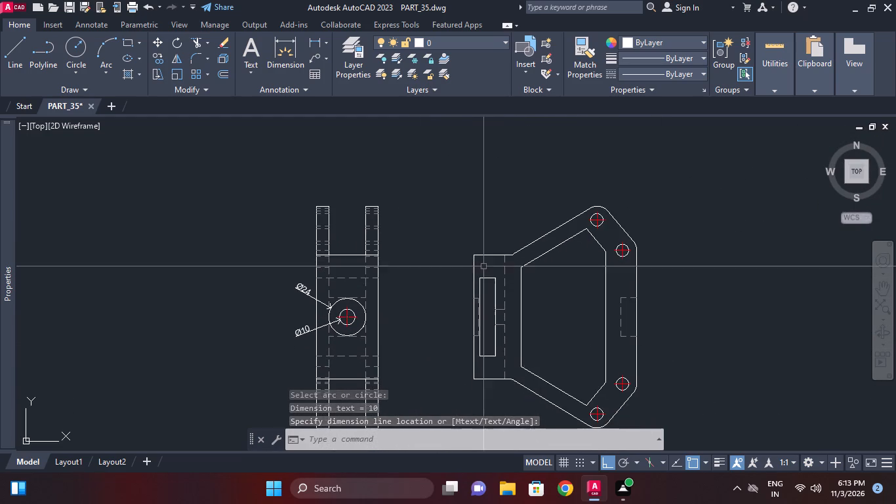
{"action": "middle_click_drag", "start_coordinate": [483, 266], "coordinate": [493, 213]}
{"action": "key", "text": "d"}
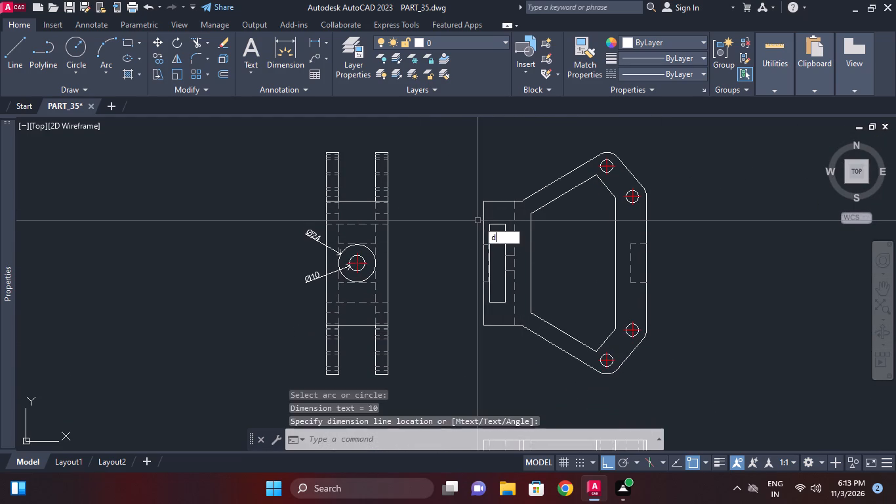
{"action": "key", "text": "l"}
{"action": "type", "text": "i"}
{"action": "key", "text": "space"}
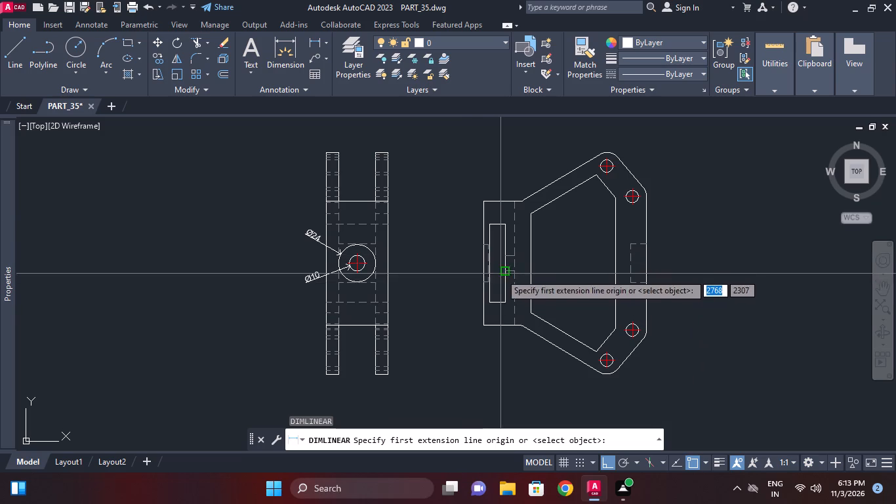
{"action": "scroll", "coordinate": [486, 308], "scroll_direction": "up", "scroll_amount": 1}
{"action": "left_click", "coordinate": [481, 338]}
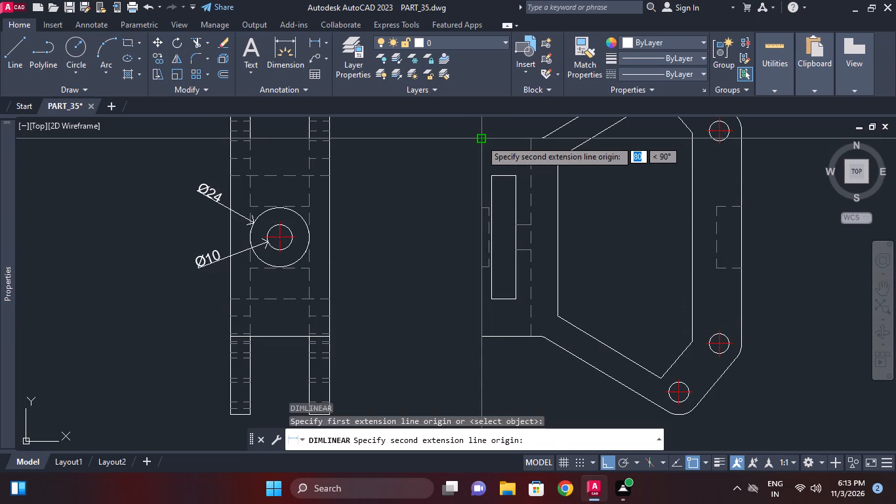
{"action": "left_click", "coordinate": [481, 140]}
{"action": "left_click", "coordinate": [436, 199]}
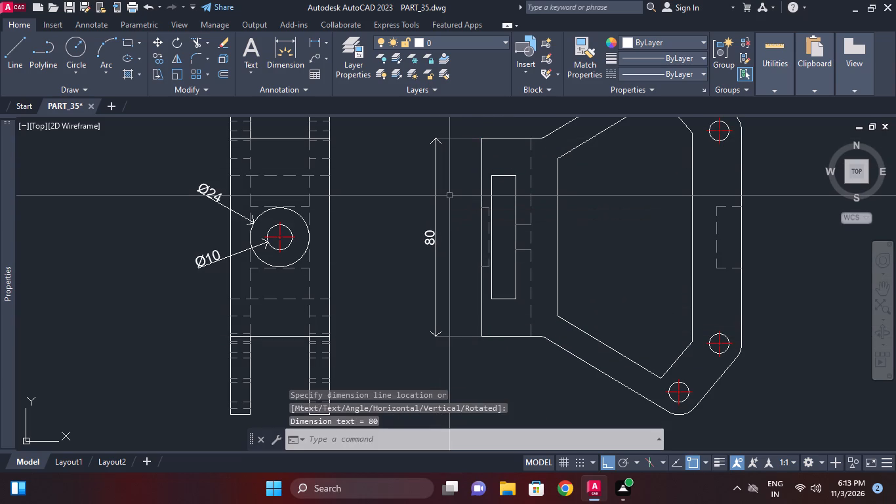
Add a vertical linear dimension for the height of the front view's narrow rectangle, inside the full-height dimension.
{"action": "key", "text": "space"}
{"action": "scroll", "coordinate": [470, 149], "scroll_direction": "up", "scroll_amount": 1}
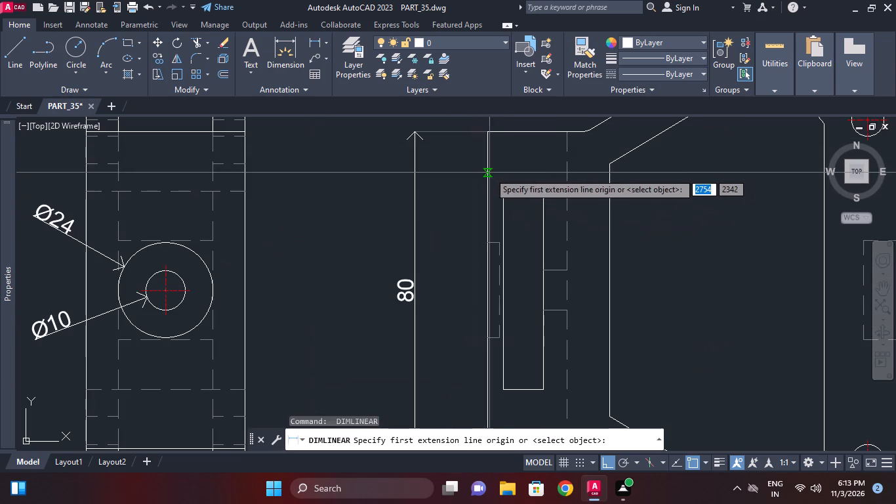
{"action": "left_click", "coordinate": [500, 190]}
{"action": "left_click", "coordinate": [504, 389]}
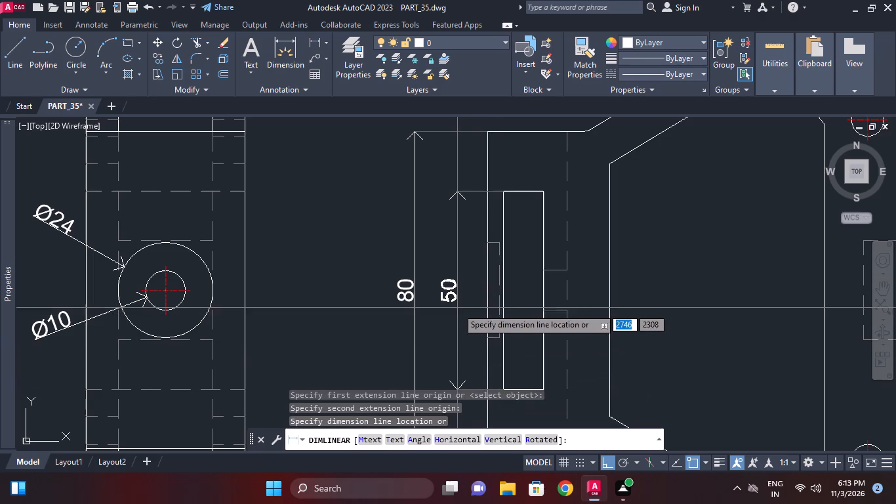
{"action": "left_click", "coordinate": [449, 298]}
Dimension the narrow rectangle's horizontal offset from the front view's outer edge and its width, aligned in one row above the view.
{"action": "middle_click_drag", "start_coordinate": [491, 220], "coordinate": [489, 289]}
{"action": "key", "text": "space"}
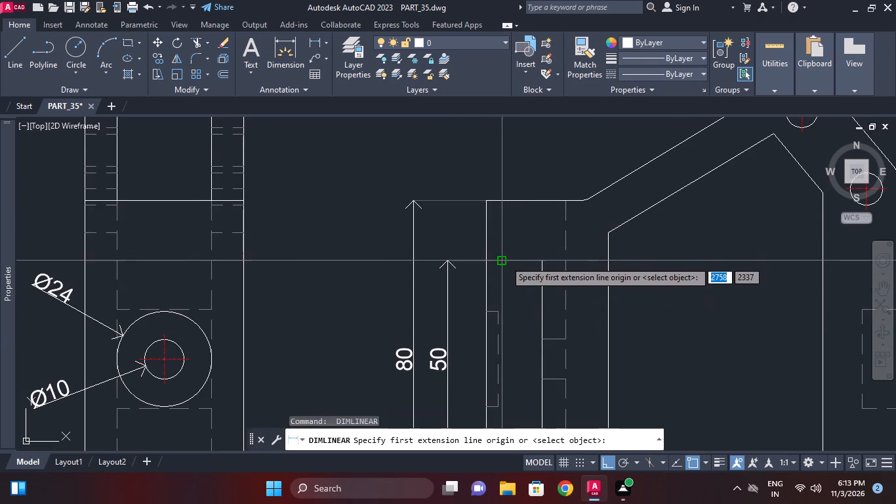
{"action": "left_click", "coordinate": [505, 261]}
{"action": "left_click", "coordinate": [487, 195]}
{"action": "left_click", "coordinate": [487, 168]}
{"action": "key", "text": "space"}
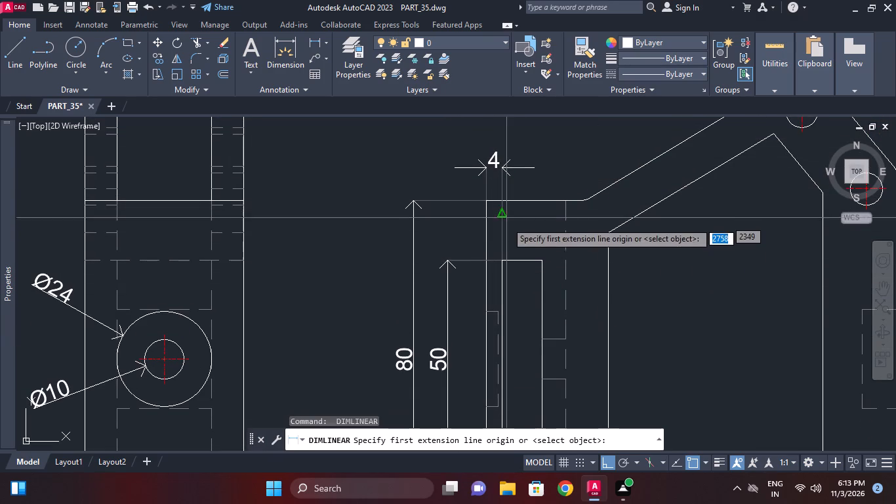
{"action": "left_click", "coordinate": [505, 259]}
{"action": "left_click", "coordinate": [541, 260]}
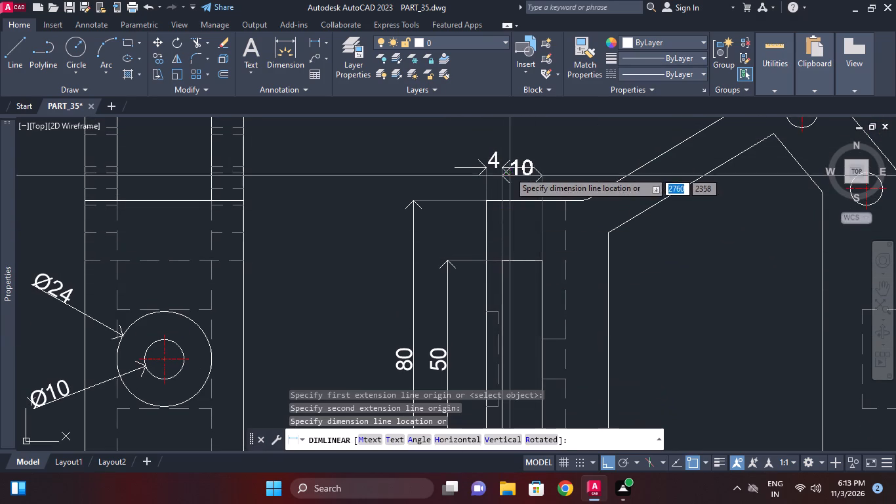
{"action": "left_click", "coordinate": [503, 169]}
Add a horizontal linear dimension between the centers of the front view's two upper holes, placed above the view.
{"action": "middle_click_drag", "start_coordinate": [534, 182], "coordinate": [519, 186]}
{"action": "scroll", "coordinate": [534, 182], "scroll_direction": "down", "scroll_amount": 1}
{"action": "key", "text": "space"}
{"action": "middle_click_drag", "start_coordinate": [571, 195], "coordinate": [546, 236]}
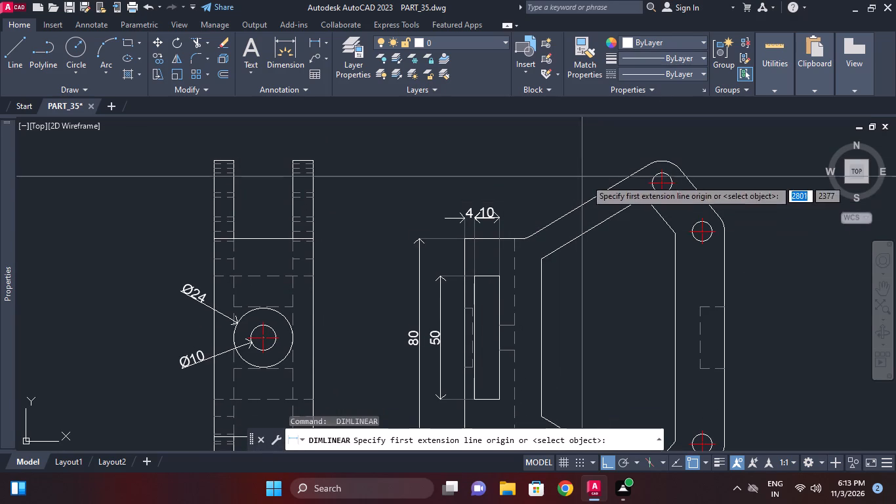
{"action": "scroll", "coordinate": [661, 168], "scroll_direction": "up", "scroll_amount": 2}
{"action": "left_click", "coordinate": [664, 172]}
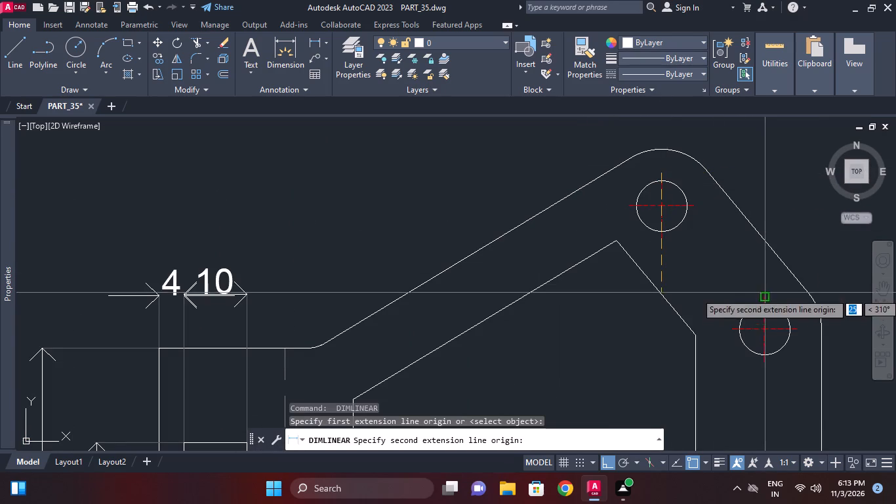
{"action": "left_click", "coordinate": [764, 293]}
{"action": "middle_click_drag", "start_coordinate": [708, 127], "coordinate": [708, 207]}
{"action": "left_click", "coordinate": [712, 165]}
Set the precision of the upper holes' horizontal spacing dimension to two decimal places.
{"action": "left_click_drag", "start_coordinate": [757, 192], "coordinate": [747, 180]}
{"action": "left_click", "coordinate": [709, 148]}
{"action": "right_click", "coordinate": [709, 148]}
{"action": "left_click", "coordinate": [787, 127]}
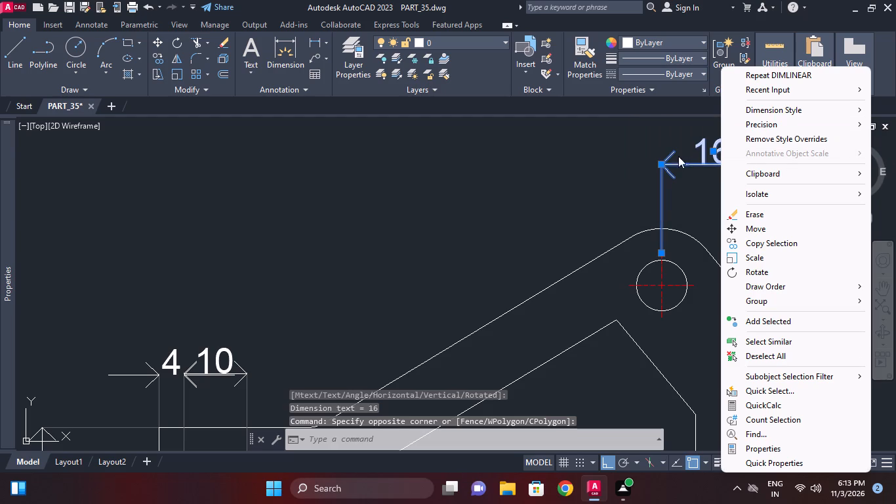
{"action": "left_click", "coordinate": [796, 123]}
{"action": "left_click", "coordinate": [697, 152]}
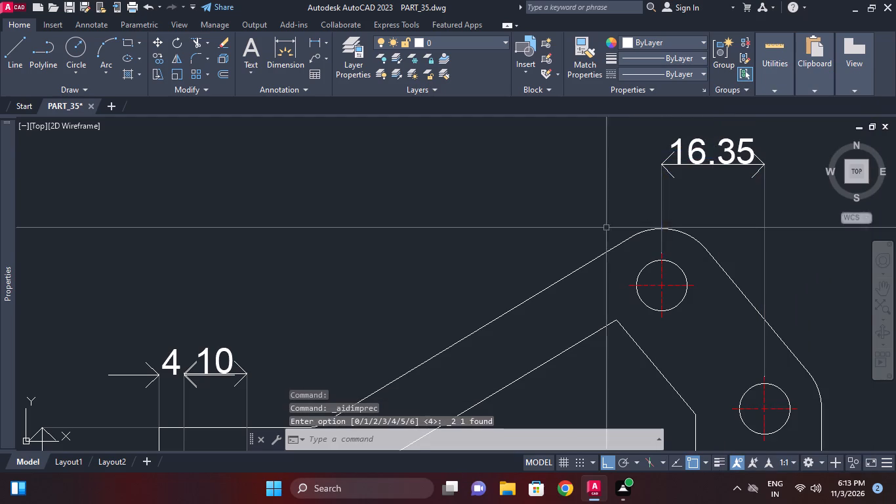
{"action": "key", "text": "Escape"}
Add an aligned dimension across the thickness of the front view's long upper sloping arm.
{"action": "middle_click", "coordinate": [528, 224]}
{"action": "scroll", "coordinate": [528, 224], "scroll_direction": "down", "scroll_amount": 2}
{"action": "key", "text": "d"}
{"action": "key", "text": "a"}
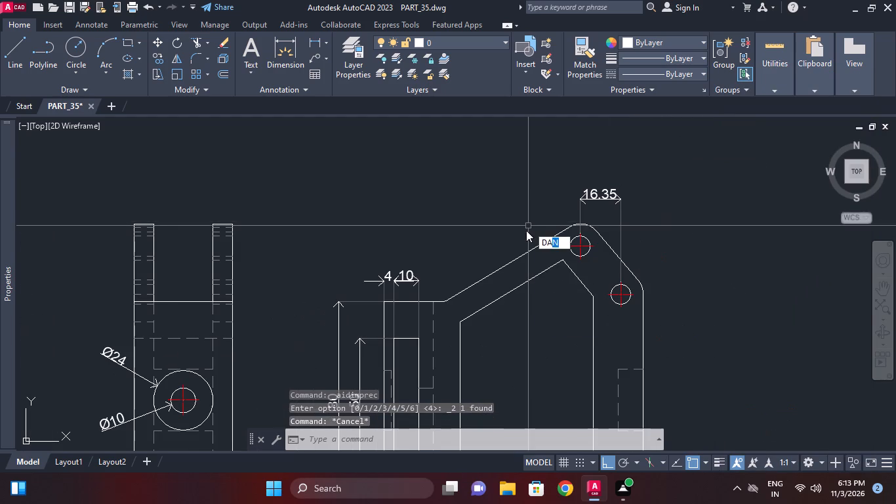
{"action": "type", "text": "l"}
{"action": "key", "text": "space"}
{"action": "left_click", "coordinate": [519, 289]}
{"action": "left_click", "coordinate": [499, 267]}
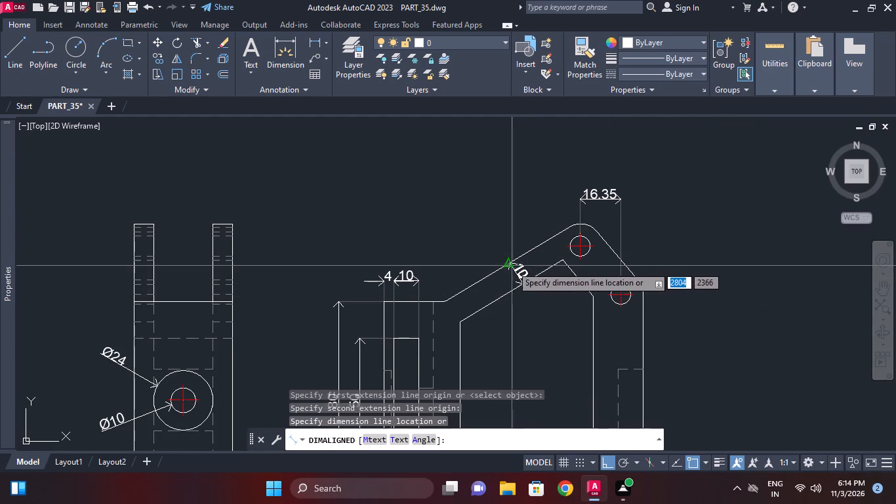
{"action": "left_click", "coordinate": [509, 268]}
Add an aligned dimension across the short sloping section between the front view's two upper holes, from inner to outer edge.
{"action": "scroll", "coordinate": [511, 247], "scroll_direction": "up", "scroll_amount": 1}
{"action": "middle_click_drag", "start_coordinate": [572, 260], "coordinate": [513, 236]}
{"action": "scroll", "coordinate": [514, 236], "scroll_direction": "down", "scroll_amount": 1}
{"action": "middle_click_drag", "start_coordinate": [631, 255], "coordinate": [628, 250]}
{"action": "scroll", "coordinate": [630, 253], "scroll_direction": "down", "scroll_amount": 1}
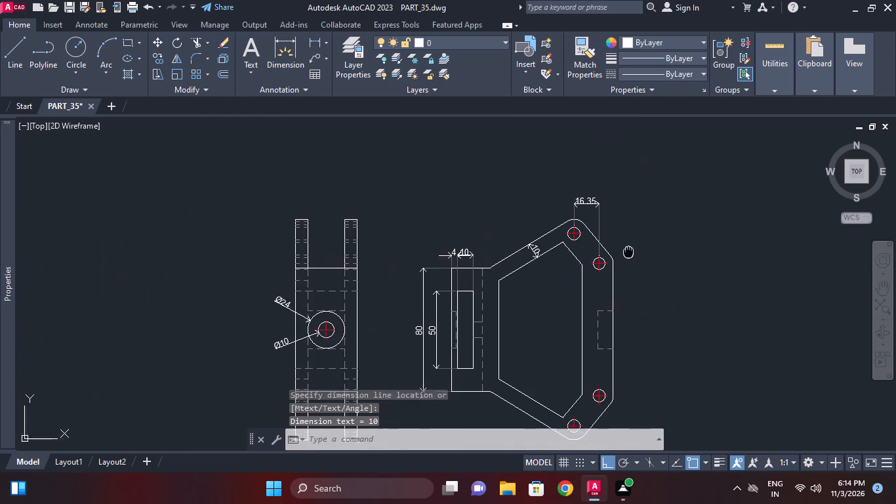
{"action": "middle_click_drag", "start_coordinate": [628, 250], "coordinate": [626, 247]}
{"action": "scroll", "coordinate": [596, 251], "scroll_direction": "up", "scroll_amount": 1}
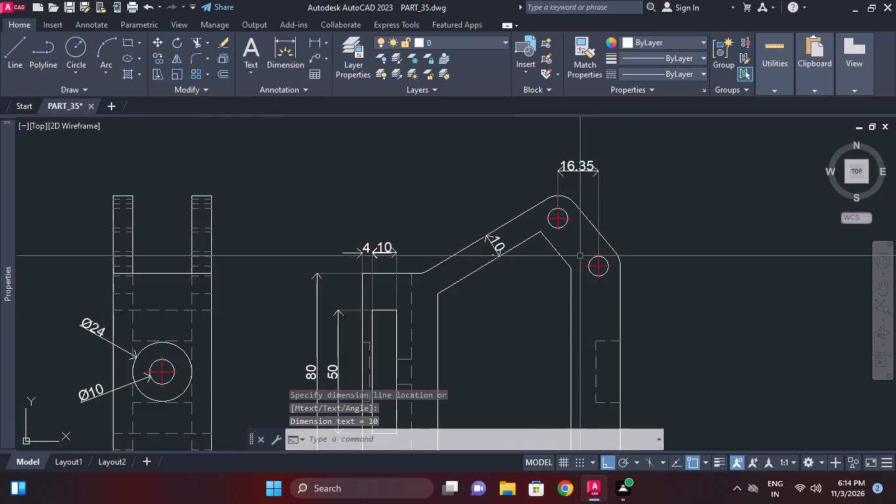
{"action": "scroll", "coordinate": [580, 256], "scroll_direction": "up", "scroll_amount": 1}
{"action": "key", "text": "space"}
{"action": "left_click", "coordinate": [542, 249]}
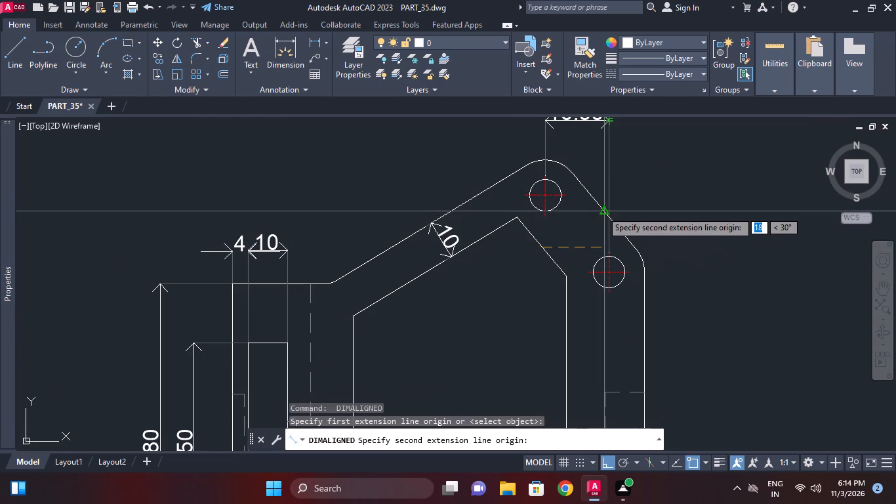
{"action": "left_click", "coordinate": [601, 211]}
{"action": "left_click", "coordinate": [600, 211]}
Add a horizontal linear dimension along the front view's short lower base edge, placed just below it.
{"action": "scroll", "coordinate": [600, 243], "scroll_direction": "down", "scroll_amount": 2}
{"action": "middle_click_drag", "start_coordinate": [600, 243], "coordinate": [609, 249]}
{"action": "middle_click_drag", "start_coordinate": [658, 261], "coordinate": [650, 251]}
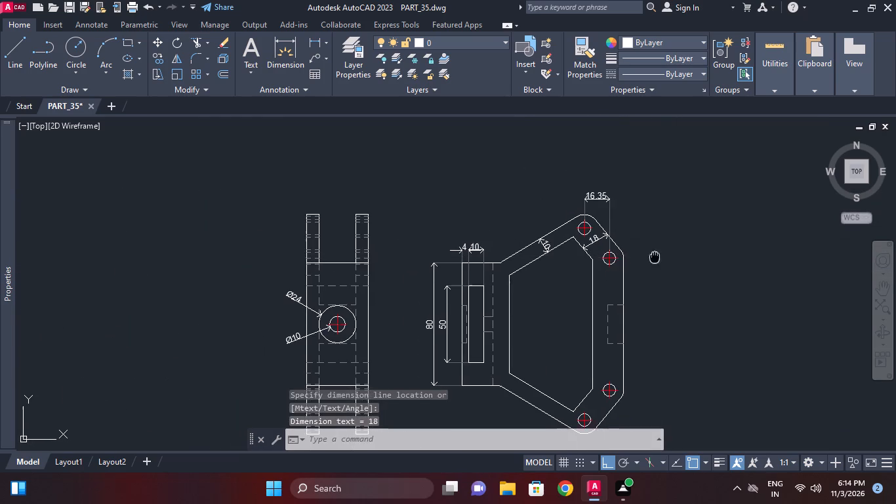
{"action": "middle_click_drag", "start_coordinate": [650, 251], "coordinate": [636, 235]}
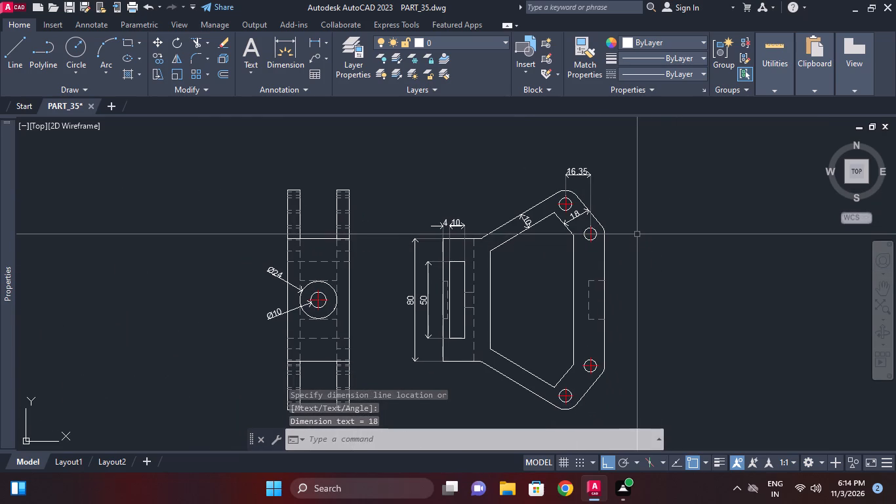
{"action": "left_click", "coordinate": [317, 39]}
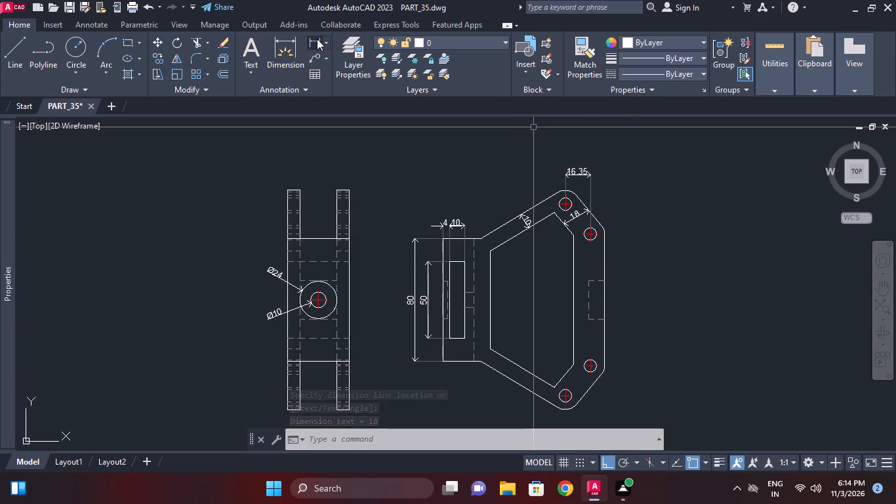
{"action": "middle_click_drag", "start_coordinate": [397, 114], "coordinate": [405, 0]}
{"action": "middle_click_drag", "start_coordinate": [470, 274], "coordinate": [470, 169]}
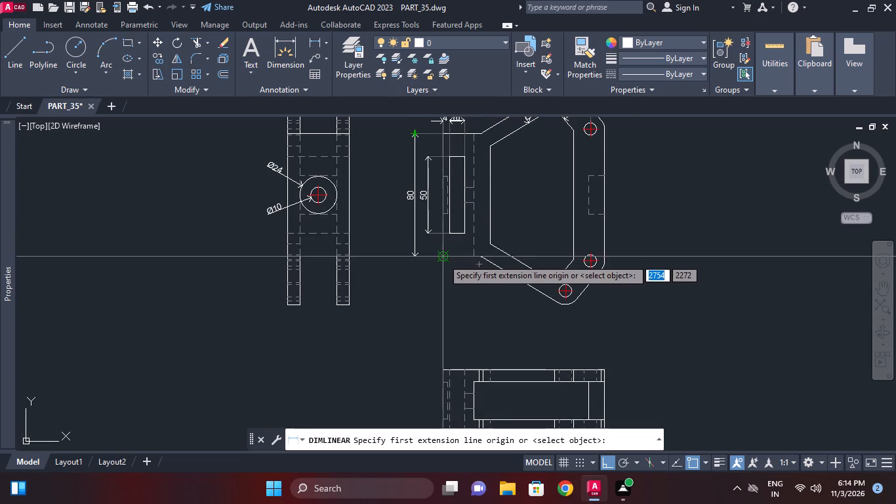
{"action": "left_click", "coordinate": [443, 259]}
{"action": "left_click", "coordinate": [480, 255]}
{"action": "scroll", "coordinate": [477, 285], "scroll_direction": "up", "scroll_amount": 2}
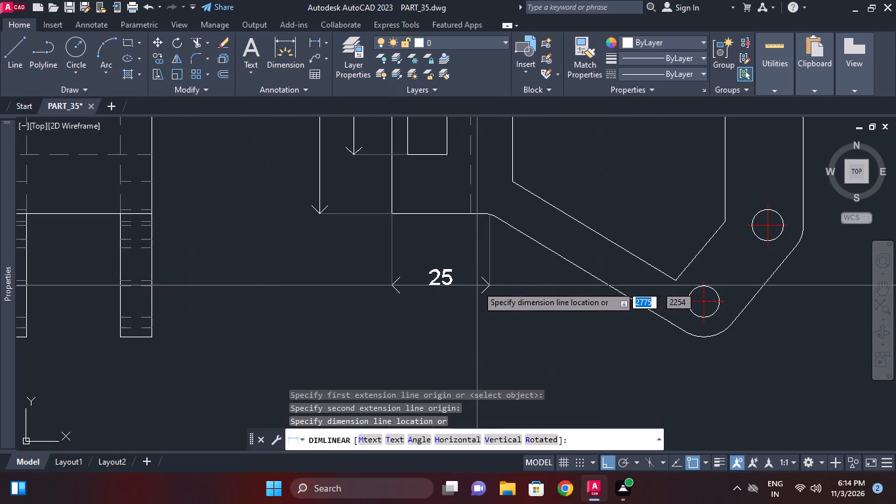
{"action": "left_click", "coordinate": [472, 247]}
Add a horizontal linear dimension across the front view's overall width, placed below the view.
{"action": "key", "text": "space"}
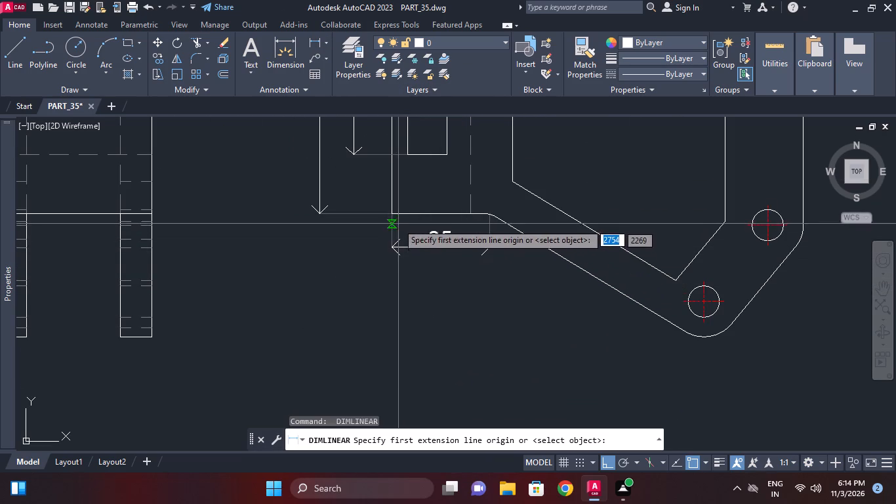
{"action": "left_click", "coordinate": [392, 213]}
{"action": "middle_click_drag", "start_coordinate": [432, 270], "coordinate": [412, 270]}
{"action": "scroll", "coordinate": [418, 270], "scroll_direction": "down", "scroll_amount": 1}
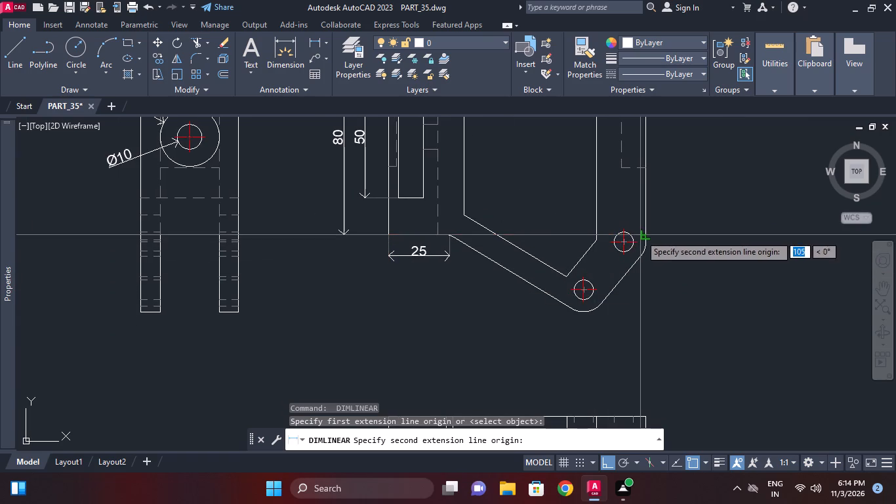
{"action": "left_click", "coordinate": [640, 235]}
{"action": "left_click", "coordinate": [634, 335]}
Add a vertical linear dimension between the front view's two lower hole centers, placed outside the outer vertical edge.
{"action": "middle_click_drag", "start_coordinate": [696, 241], "coordinate": [671, 263]}
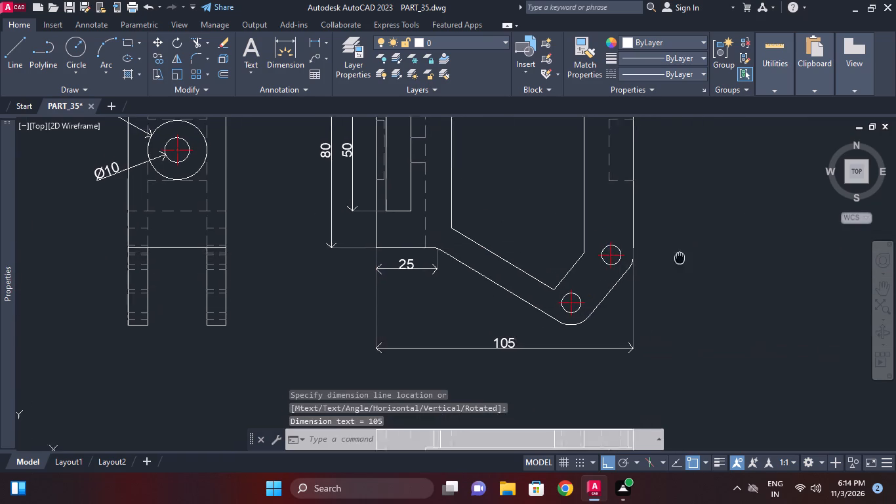
{"action": "middle_click_drag", "start_coordinate": [671, 263], "coordinate": [670, 265]}
{"action": "key", "text": "space"}
{"action": "scroll", "coordinate": [619, 304], "scroll_direction": "up", "scroll_amount": 2}
{"action": "left_click", "coordinate": [495, 328]}
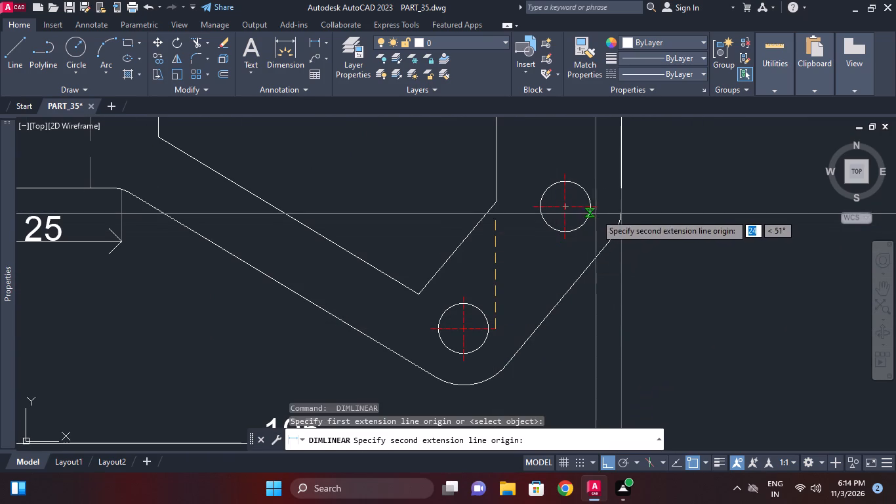
{"action": "left_click", "coordinate": [599, 209]}
{"action": "left_click", "coordinate": [698, 267]}
Stretch the overall width dimension's outer extension line origin down to the lower end of the front view's outer vertical edge.
{"action": "left_click", "coordinate": [632, 274]}
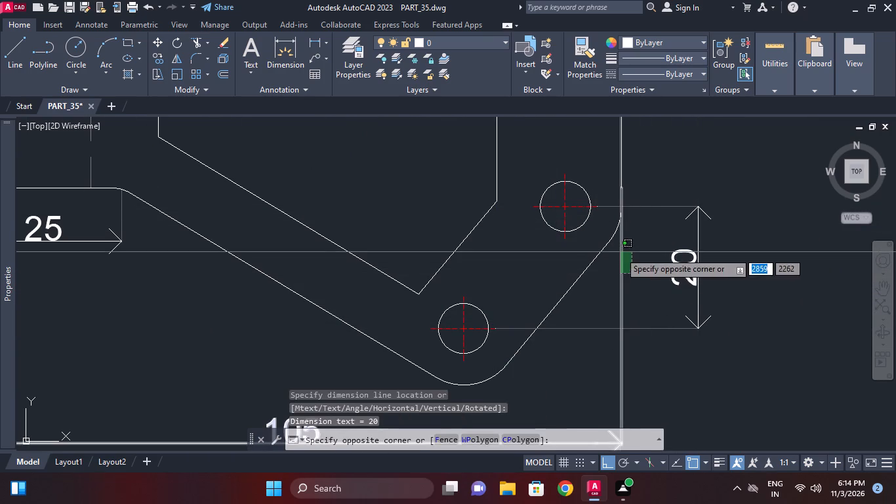
{"action": "left_click", "coordinate": [620, 252]}
{"action": "left_click", "coordinate": [622, 186]}
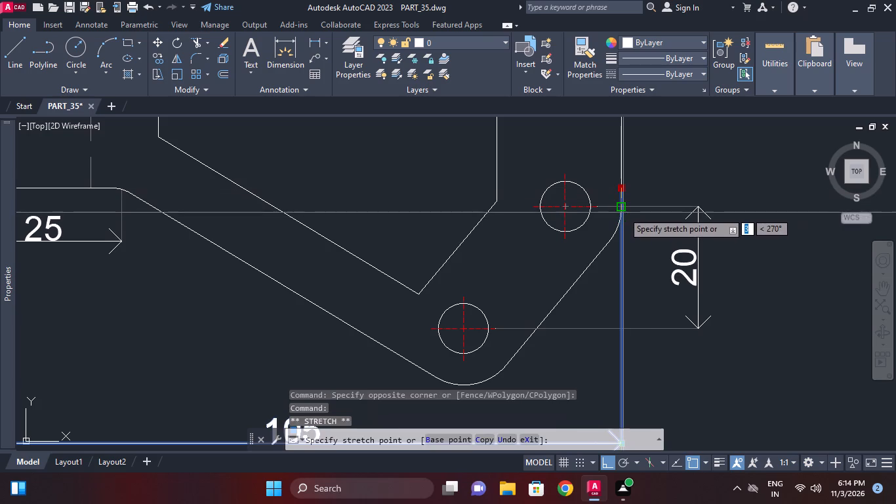
{"action": "left_click", "coordinate": [622, 209]}
{"action": "key", "text": "Escape"}
Set the precision of the lower holes' vertical spacing dimension to two decimal places.
{"action": "scroll", "coordinate": [708, 238], "scroll_direction": "down", "scroll_amount": 1}
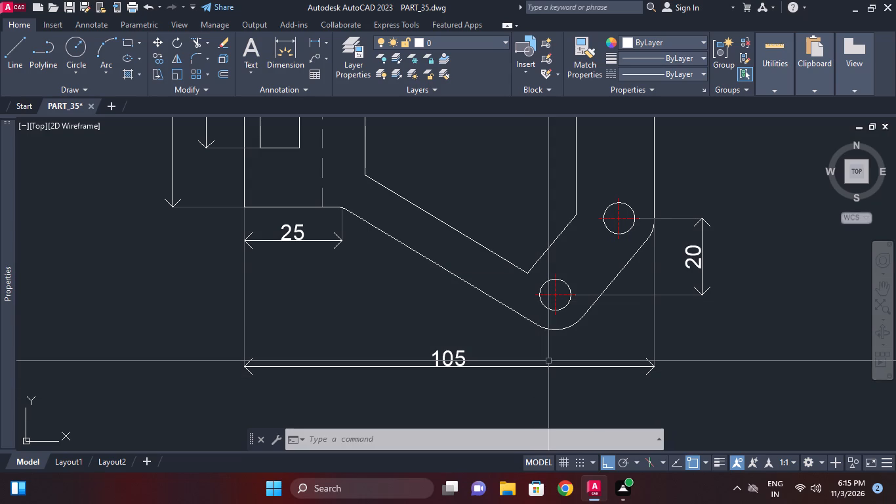
{"action": "middle_click_drag", "start_coordinate": [549, 360], "coordinate": [541, 377]}
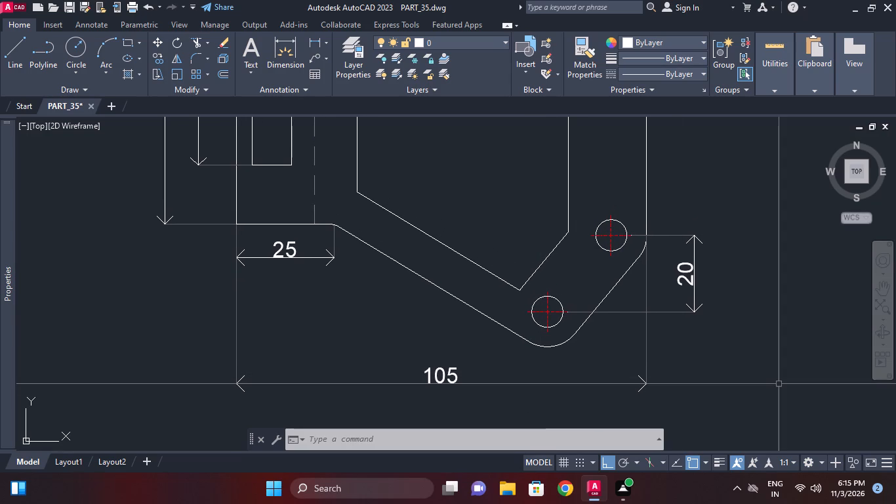
{"action": "left_click", "coordinate": [694, 269]}
{"action": "right_click", "coordinate": [727, 250]}
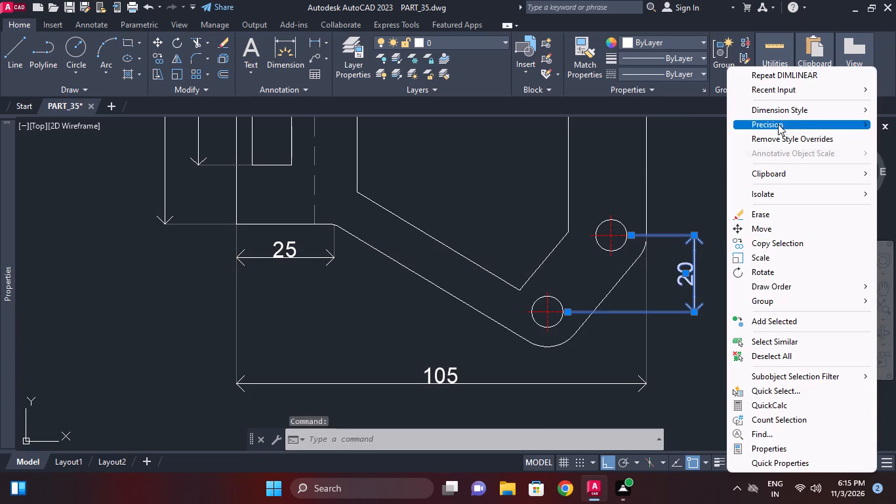
{"action": "left_click", "coordinate": [780, 116]}
{"action": "left_click", "coordinate": [780, 122]}
{"action": "left_click", "coordinate": [672, 148]}
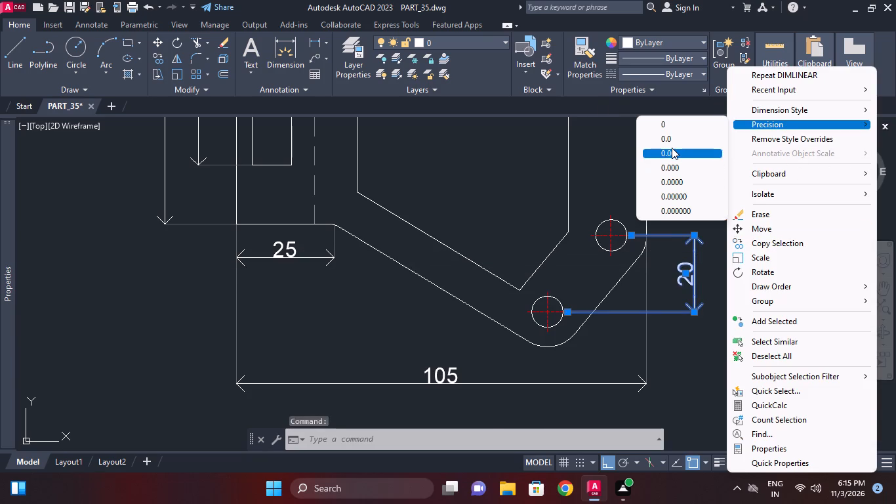
{"action": "key", "text": "Escape"}
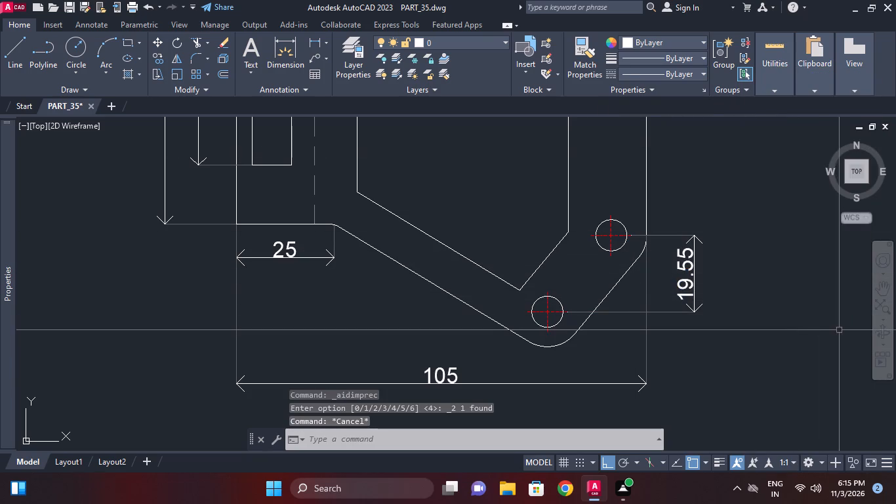
Add a vertical linear dimension to the front view's long outer edge, placed above the lower holes' vertical spacing dimension.
{"action": "middle_click_drag", "start_coordinate": [839, 330], "coordinate": [768, 357]}
{"action": "scroll", "coordinate": [752, 353], "scroll_direction": "down", "scroll_amount": 1}
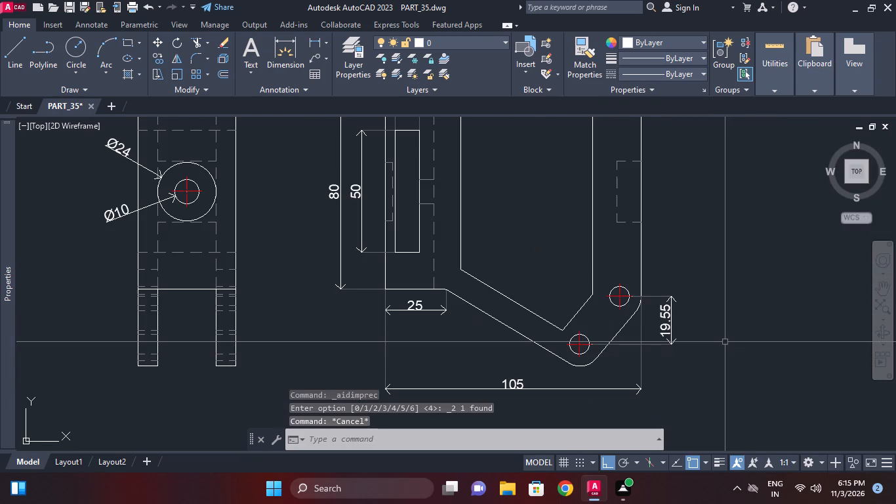
{"action": "middle_click_drag", "start_coordinate": [707, 350], "coordinate": [685, 361]}
{"action": "scroll", "coordinate": [688, 363], "scroll_direction": "down", "scroll_amount": 1}
{"action": "key", "text": "d"}
{"action": "type", "text": "li"}
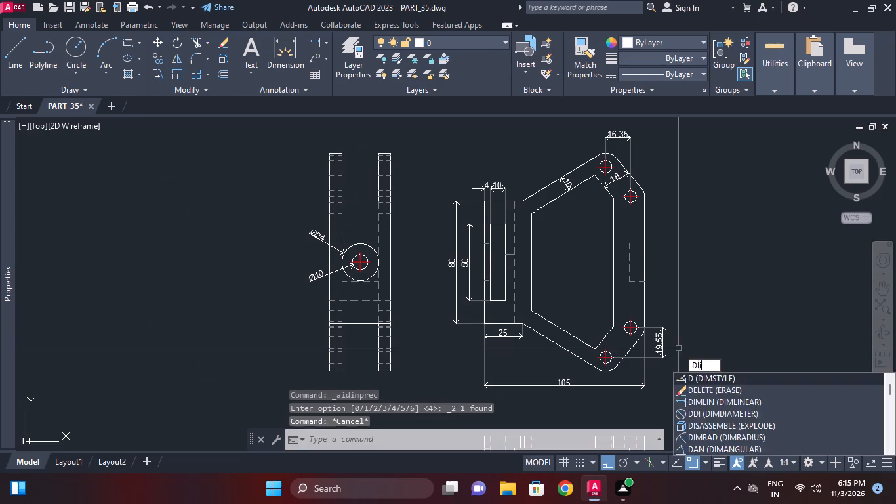
{"action": "key", "text": "space"}
{"action": "scroll", "coordinate": [655, 331], "scroll_direction": "up", "scroll_amount": 1}
{"action": "key", "text": "space"}
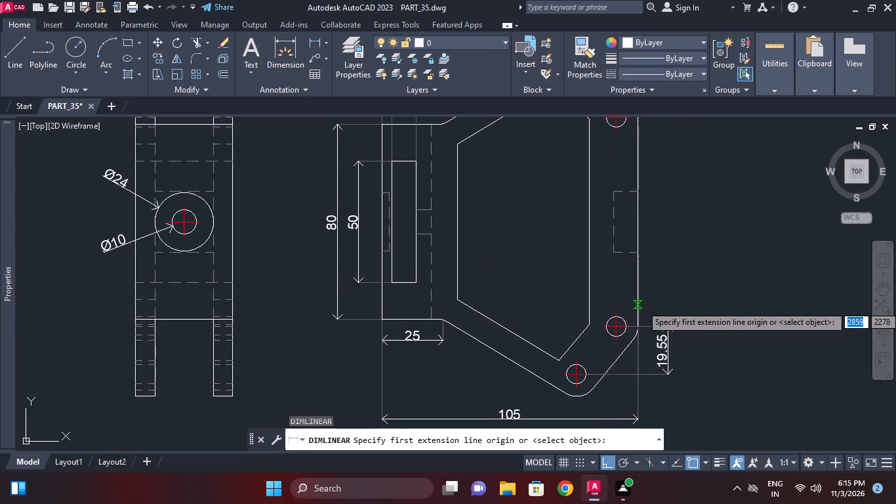
{"action": "left_click", "coordinate": [638, 299]}
{"action": "scroll", "coordinate": [669, 299], "scroll_direction": "up", "scroll_amount": 2}
{"action": "left_click", "coordinate": [664, 372]}
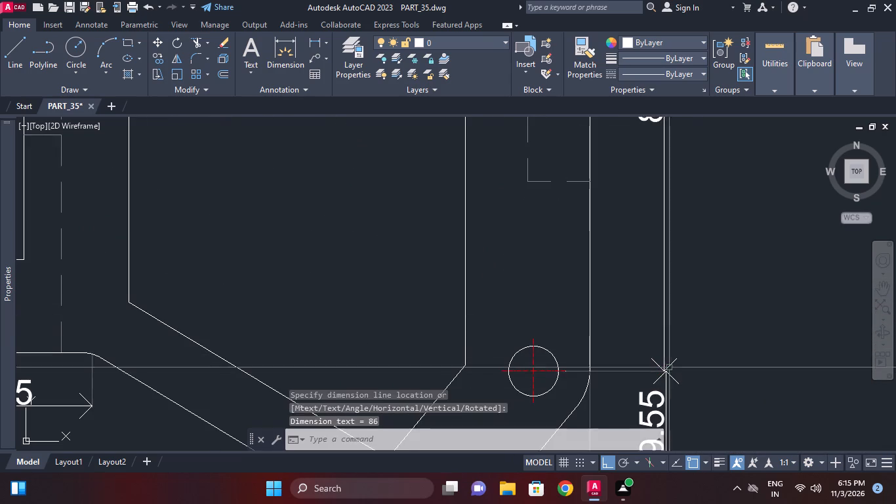
Align the outer edge's vertical dimension line with the lower holes' vertical spacing dimension line.
{"action": "middle_click_drag", "start_coordinate": [671, 356], "coordinate": [682, 312]}
{"action": "scroll", "coordinate": [723, 254], "scroll_direction": "down", "scroll_amount": 1}
{"action": "middle_click_drag", "start_coordinate": [722, 255], "coordinate": [709, 273]}
{"action": "scroll", "coordinate": [680, 320], "scroll_direction": "up", "scroll_amount": 2}
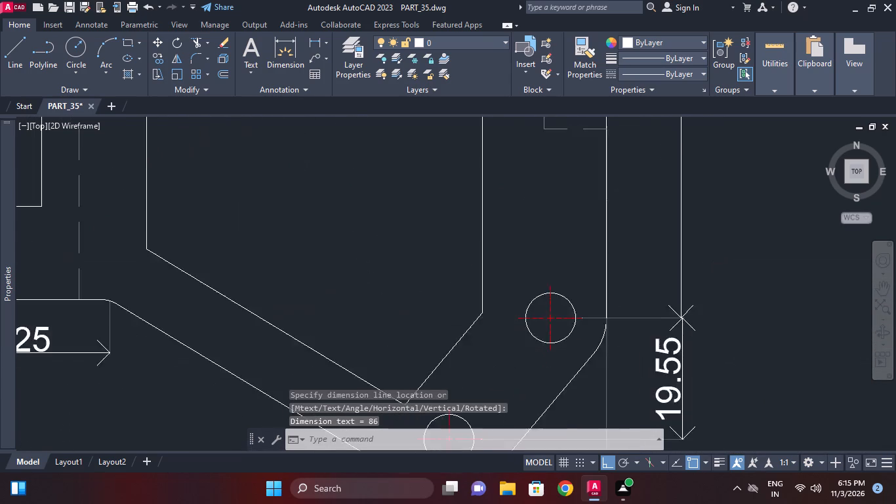
{"action": "left_click", "coordinate": [688, 300]}
{"action": "left_click", "coordinate": [683, 310]}
{"action": "scroll", "coordinate": [683, 307], "scroll_direction": "up", "scroll_amount": 3}
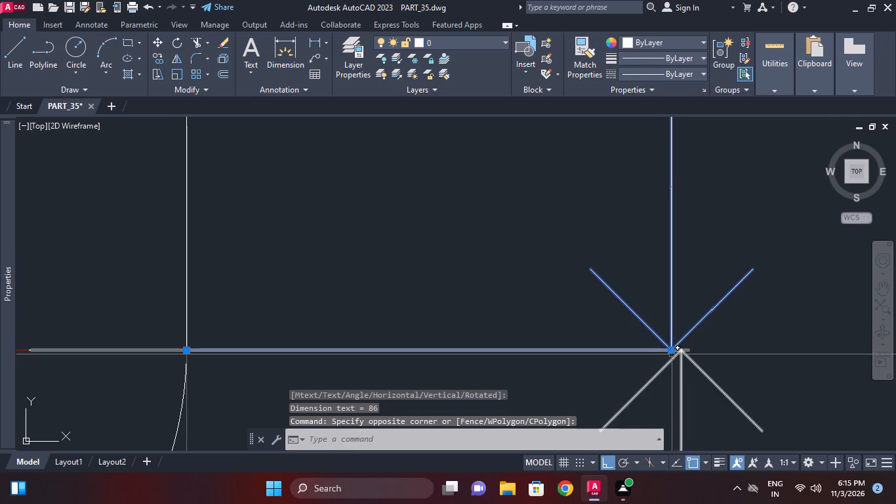
{"action": "left_click", "coordinate": [672, 352]}
{"action": "left_click", "coordinate": [683, 352]}
{"action": "scroll", "coordinate": [693, 335], "scroll_direction": "down", "scroll_amount": 1}
{"action": "middle_click", "coordinate": [693, 335]}
{"action": "key", "text": "Escape"}
{"action": "left_click", "coordinate": [704, 361]}
{"action": "key", "text": "Escape"}
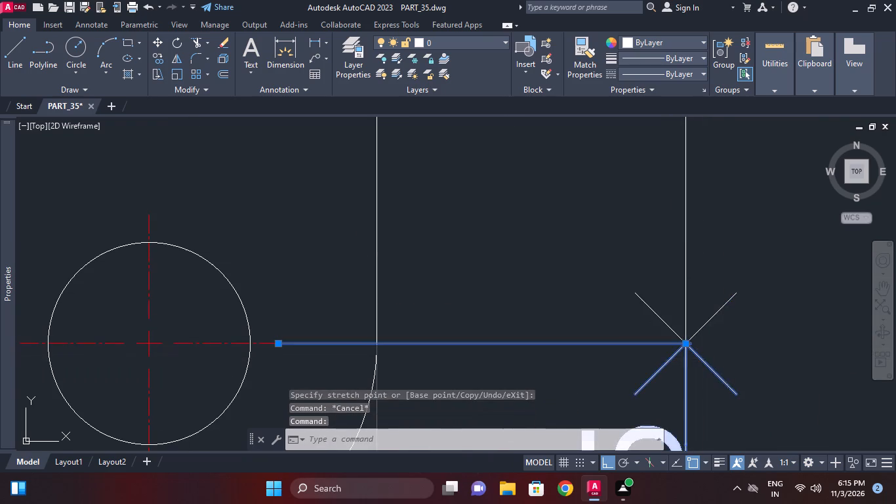
Set the precision of the outer edge's vertical dimension to one decimal place.
{"action": "scroll", "coordinate": [727, 247], "scroll_direction": "down", "scroll_amount": 4}
{"action": "middle_click_drag", "start_coordinate": [727, 247], "coordinate": [701, 297]}
{"action": "left_click", "coordinate": [685, 156]}
{"action": "right_click", "coordinate": [685, 155]}
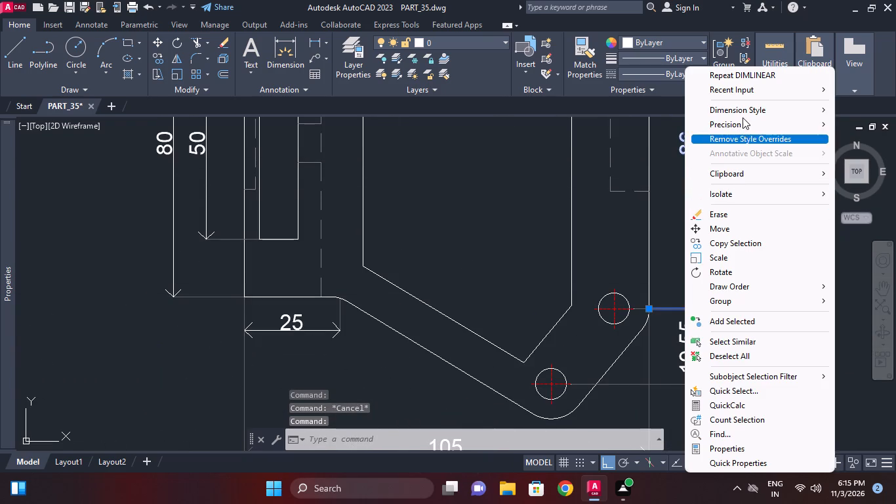
{"action": "left_click", "coordinate": [740, 127]}
{"action": "left_click", "coordinate": [661, 142]}
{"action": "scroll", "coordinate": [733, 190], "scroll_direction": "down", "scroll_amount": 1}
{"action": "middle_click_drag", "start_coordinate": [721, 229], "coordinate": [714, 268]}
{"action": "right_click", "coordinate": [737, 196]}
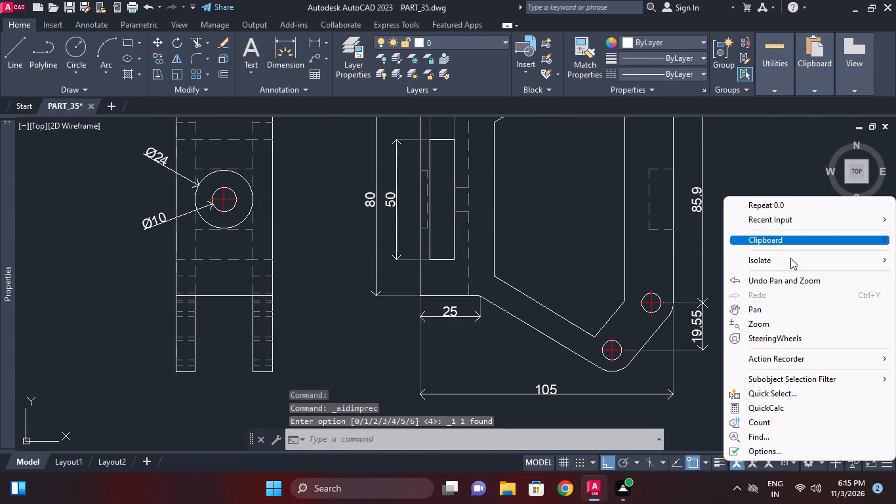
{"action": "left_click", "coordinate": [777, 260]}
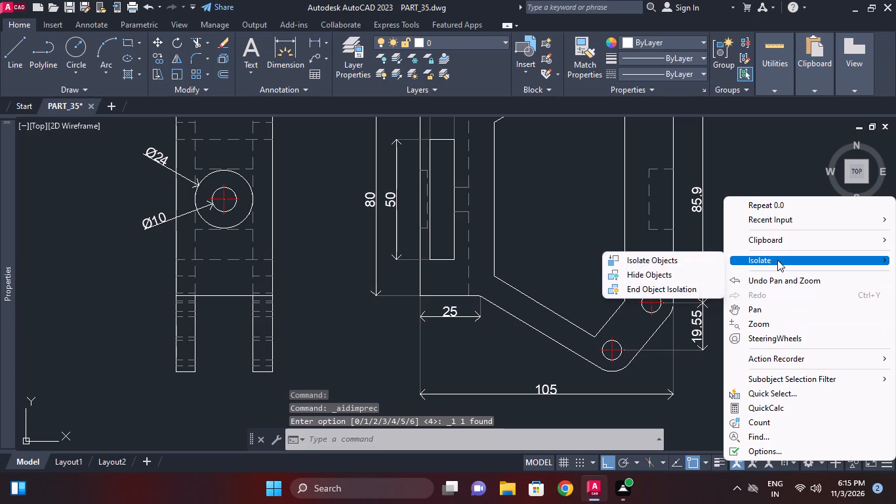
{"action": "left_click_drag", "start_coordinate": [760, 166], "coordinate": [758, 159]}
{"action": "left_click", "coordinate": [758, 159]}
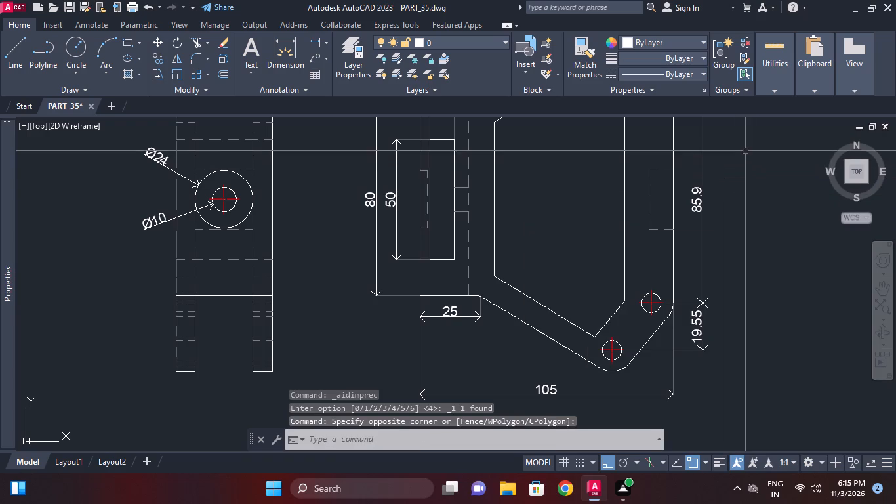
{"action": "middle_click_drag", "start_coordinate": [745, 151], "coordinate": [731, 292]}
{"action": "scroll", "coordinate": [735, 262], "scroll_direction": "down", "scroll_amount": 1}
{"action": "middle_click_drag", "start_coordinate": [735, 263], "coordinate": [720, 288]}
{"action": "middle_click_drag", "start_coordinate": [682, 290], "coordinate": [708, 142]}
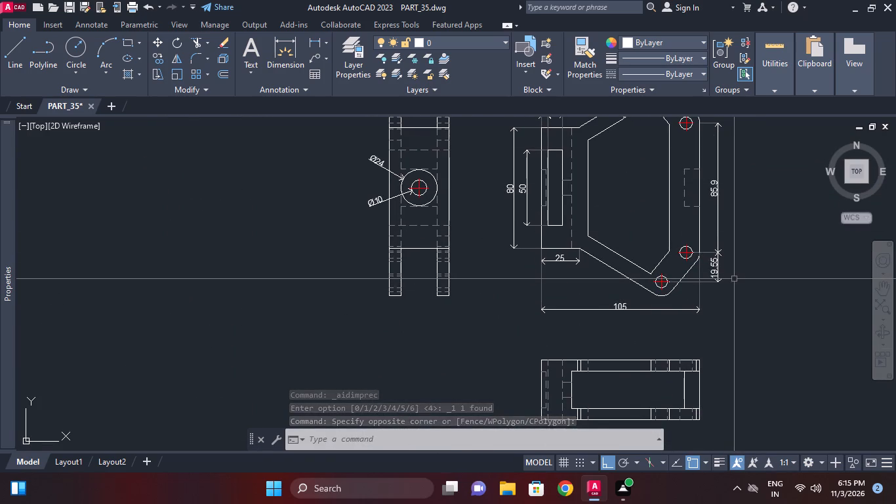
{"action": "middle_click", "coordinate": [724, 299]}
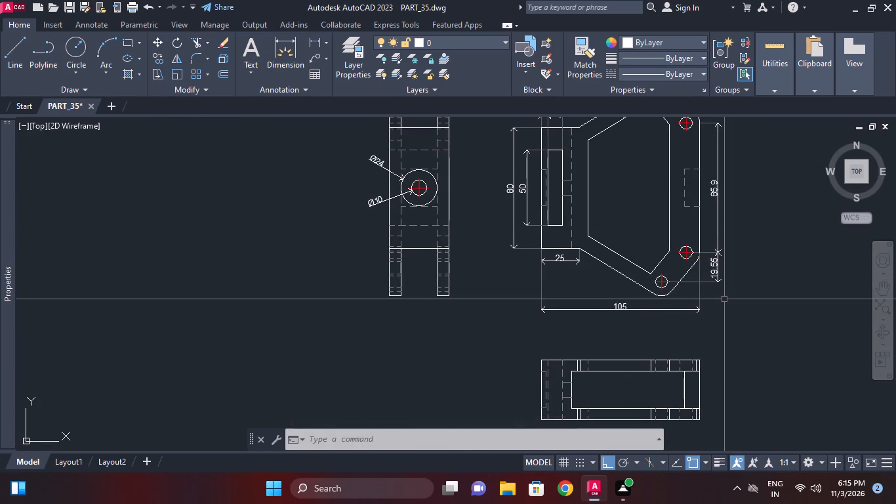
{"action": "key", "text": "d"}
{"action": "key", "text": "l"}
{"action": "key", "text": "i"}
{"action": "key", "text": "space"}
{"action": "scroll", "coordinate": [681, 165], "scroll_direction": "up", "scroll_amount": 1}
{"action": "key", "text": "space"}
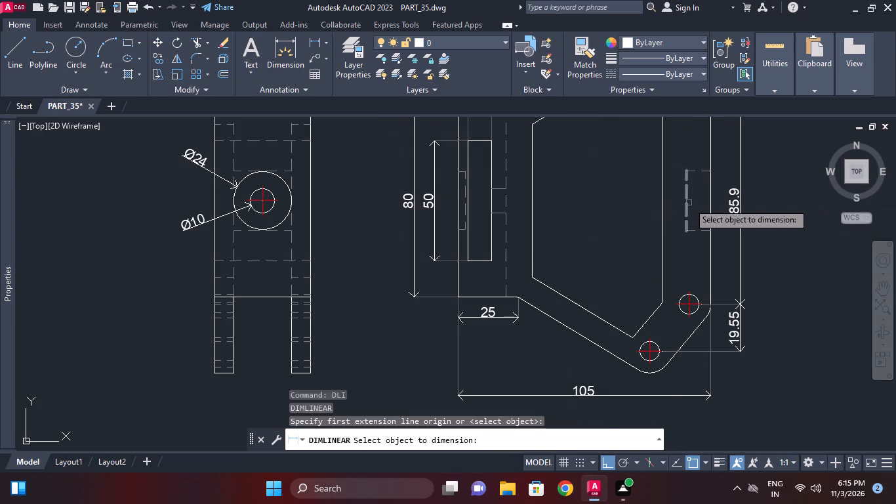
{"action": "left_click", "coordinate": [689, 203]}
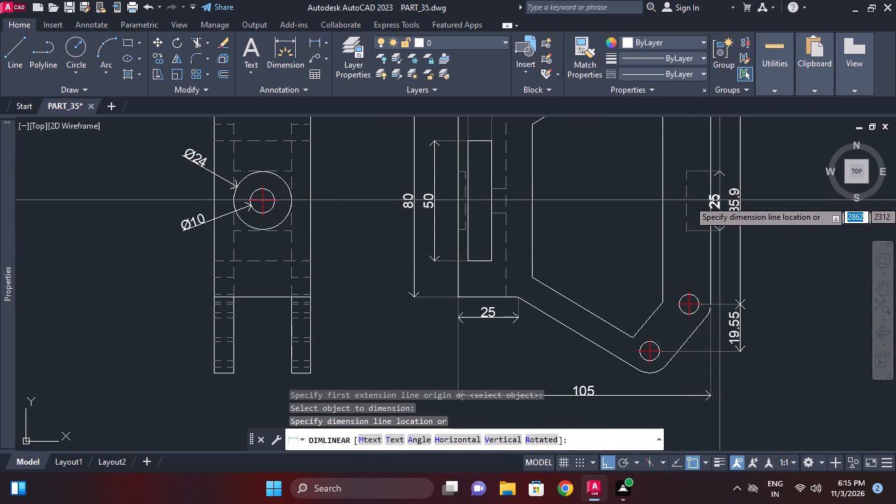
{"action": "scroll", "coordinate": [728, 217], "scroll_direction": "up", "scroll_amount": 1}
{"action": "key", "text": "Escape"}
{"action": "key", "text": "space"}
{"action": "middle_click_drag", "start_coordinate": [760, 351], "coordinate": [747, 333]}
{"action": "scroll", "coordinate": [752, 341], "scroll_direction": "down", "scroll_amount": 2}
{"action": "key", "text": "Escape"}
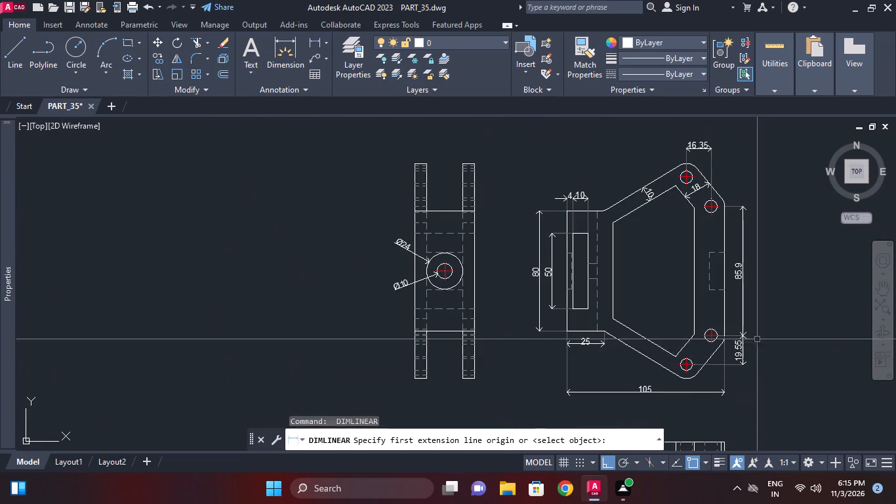
Stretch the outer edge's and lower holes' vertical dimension lines together about 3 mm farther outward from the front view.
{"action": "left_click_drag", "start_coordinate": [769, 400], "coordinate": [764, 372]}
{"action": "left_click", "coordinate": [733, 329]}
{"action": "scroll", "coordinate": [743, 348], "scroll_direction": "up", "scroll_amount": 1}
{"action": "middle_click", "coordinate": [743, 348]}
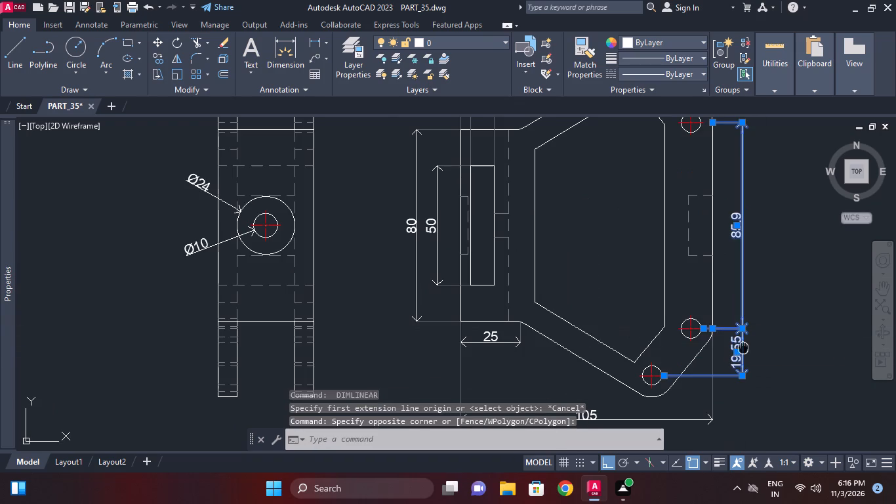
{"action": "key", "text": "s"}
{"action": "key", "text": "space"}
{"action": "left_click", "coordinate": [775, 315]}
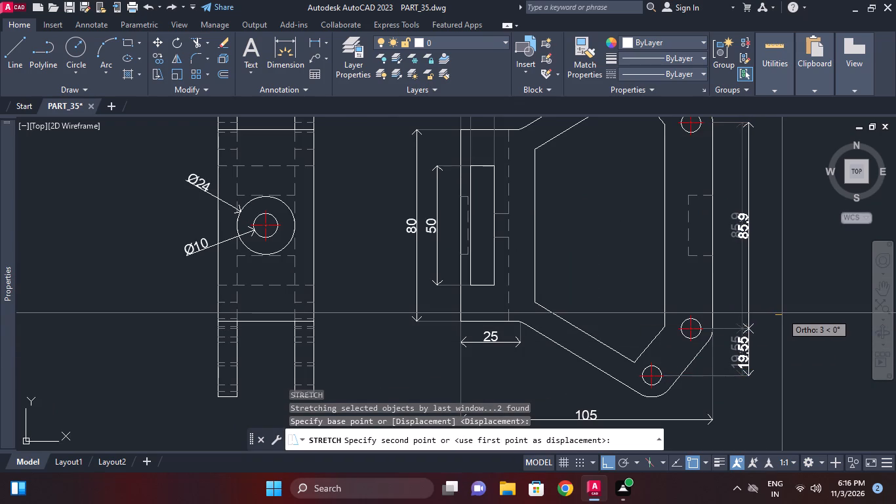
{"action": "left_click", "coordinate": [782, 313]}
Add a vertical linear dimension to the hidden rectangle at the front view's long outer edge, placed inside the 85.9 dimension.
{"action": "scroll", "coordinate": [720, 301], "scroll_direction": "up", "scroll_amount": 1}
{"action": "middle_click_drag", "start_coordinate": [720, 301], "coordinate": [721, 314]}
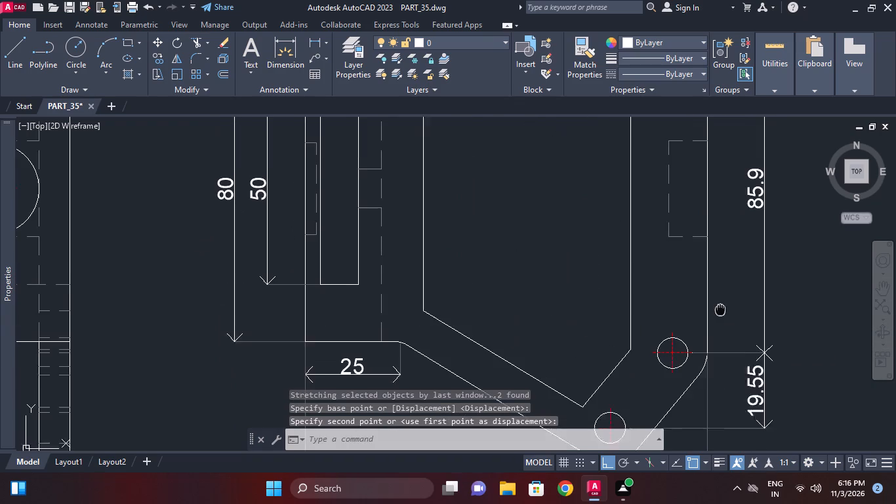
{"action": "middle_click_drag", "start_coordinate": [721, 314], "coordinate": [721, 314]}
{"action": "key", "text": "d"}
{"action": "type", "text": "lk"}
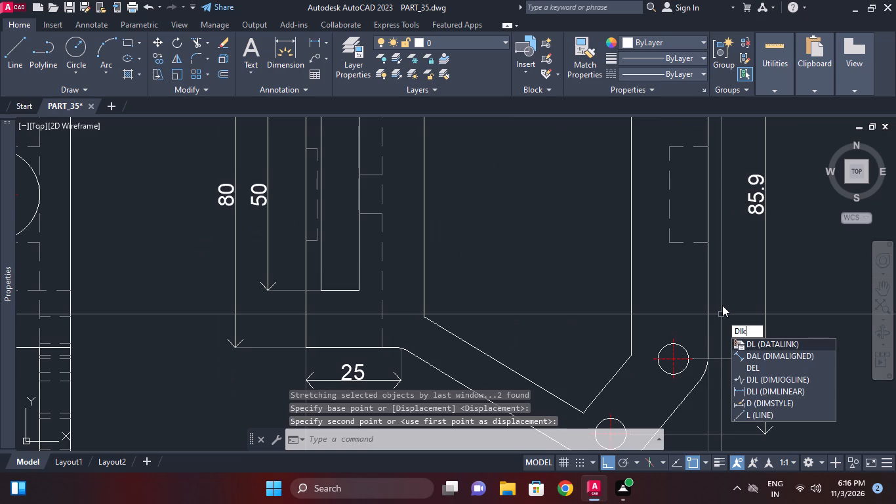
{"action": "left_click_drag", "start_coordinate": [773, 392], "coordinate": [769, 381]}
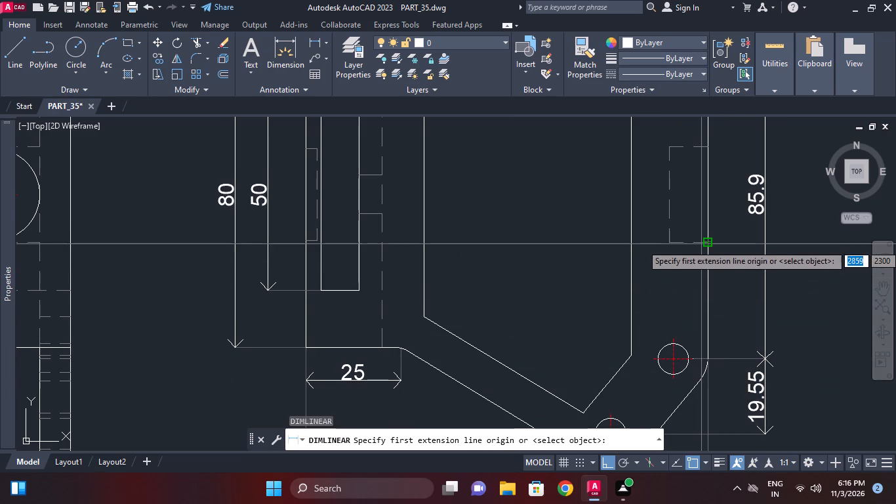
{"action": "left_click", "coordinate": [706, 245]}
{"action": "left_click", "coordinate": [711, 150]}
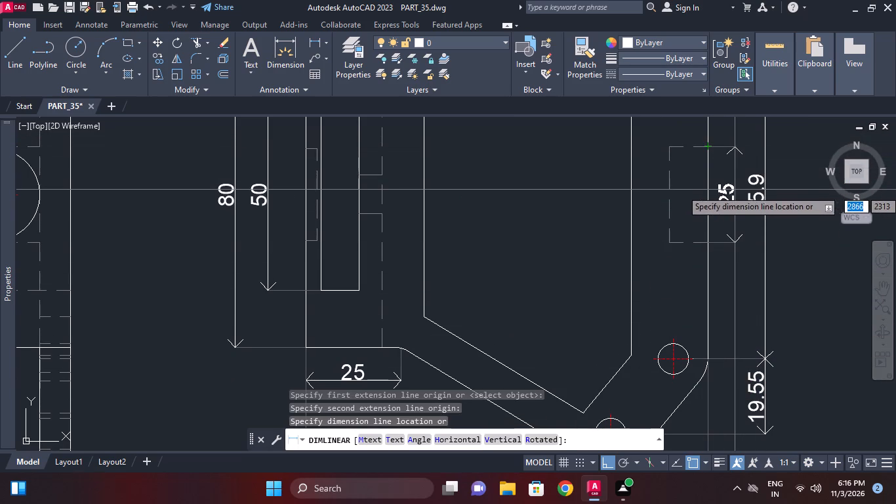
{"action": "left_click", "coordinate": [733, 194]}
Add a horizontal linear dimension for the width of that hidden rectangle, placed just below it.
{"action": "key", "text": "space"}
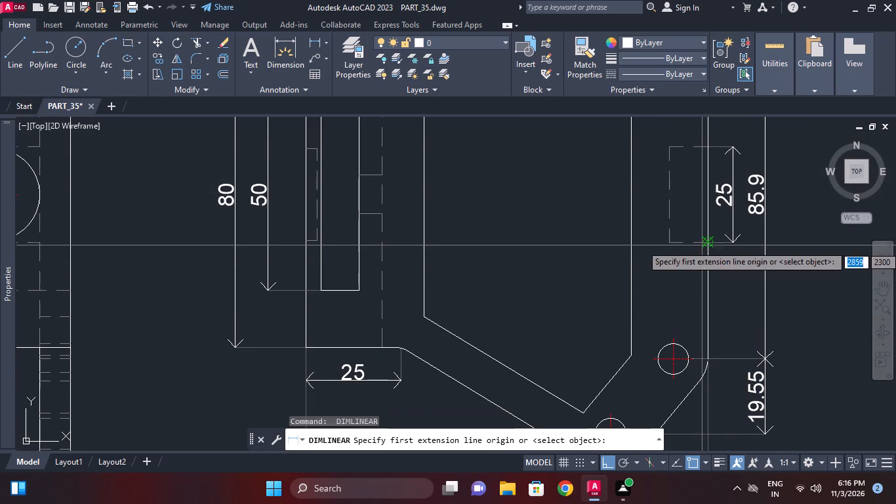
{"action": "left_click", "coordinate": [707, 243]}
{"action": "left_click", "coordinate": [670, 243]}
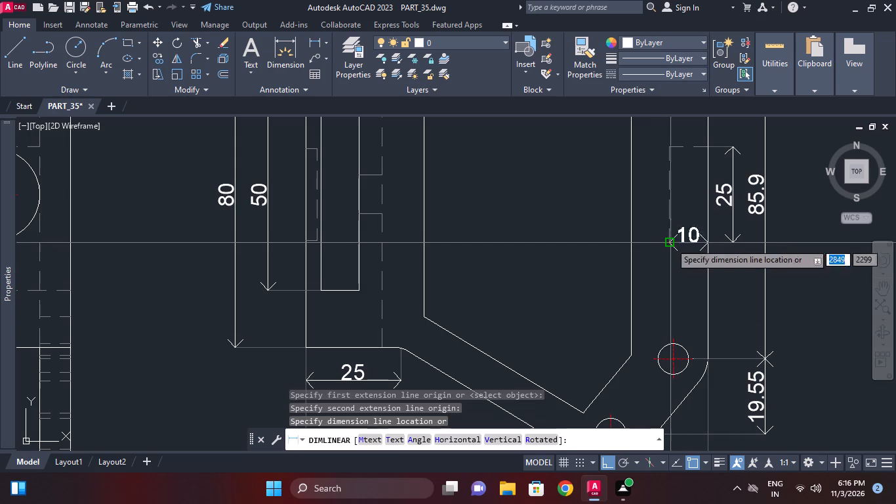
{"action": "left_click", "coordinate": [674, 272]}
Add a horizontal linear dimension between the front view's long outer edge and the parallel inner edge, above the hidden rectangle.
{"action": "middle_click_drag", "start_coordinate": [782, 276], "coordinate": [765, 295]}
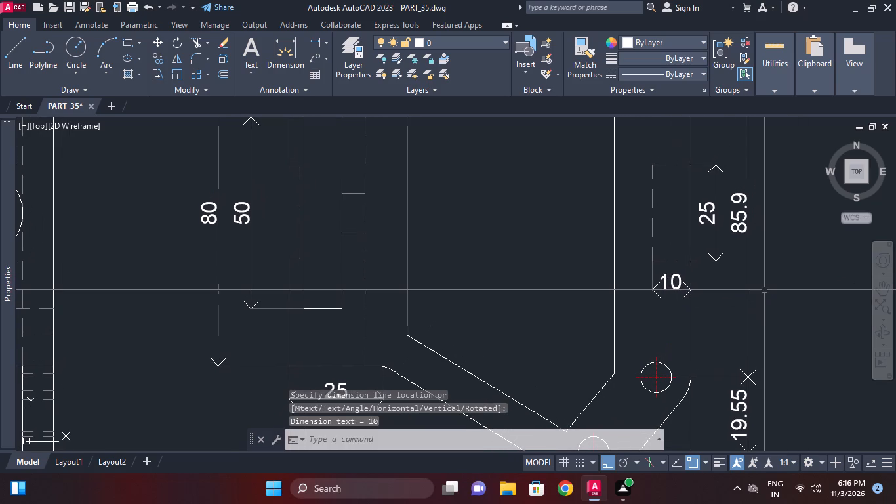
{"action": "middle_click_drag", "start_coordinate": [764, 292], "coordinate": [768, 308]}
{"action": "scroll", "coordinate": [736, 226], "scroll_direction": "down", "scroll_amount": 2}
{"action": "middle_click_drag", "start_coordinate": [732, 238], "coordinate": [732, 272]}
{"action": "key", "text": "space"}
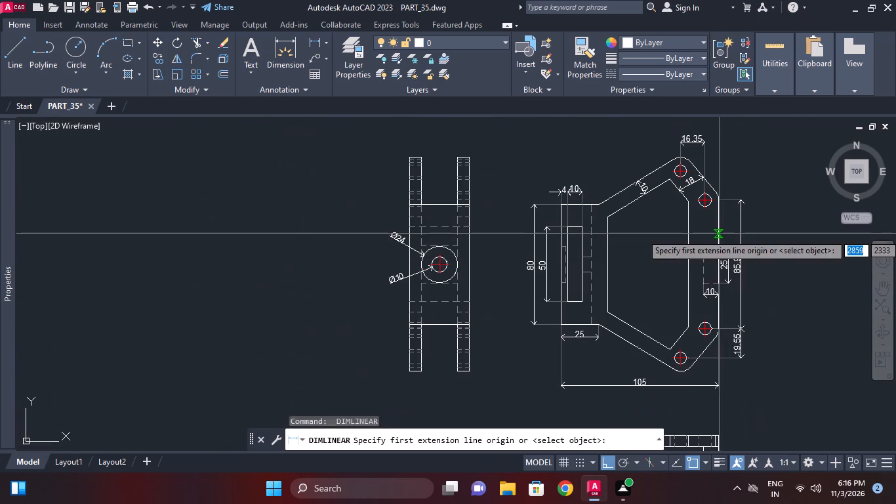
{"action": "left_click", "coordinate": [719, 234]}
{"action": "left_click", "coordinate": [688, 235]}
{"action": "key", "text": "space"}
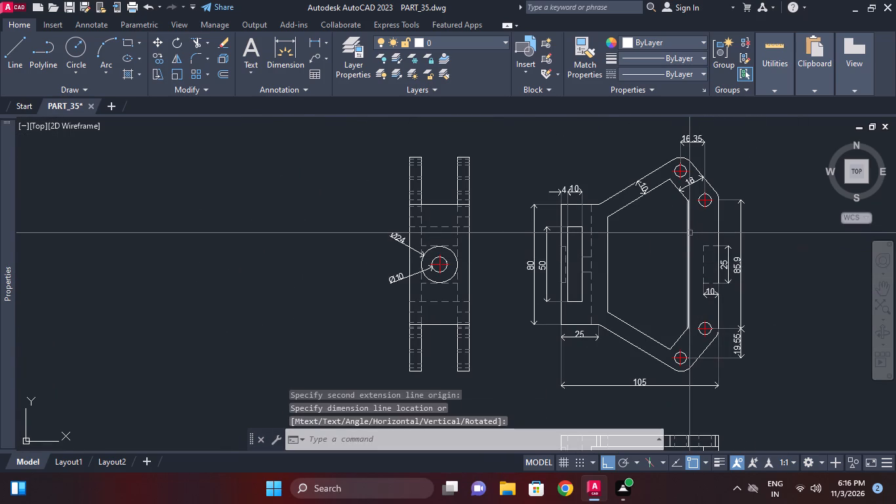
{"action": "key", "text": "space"}
{"action": "left_click", "coordinate": [689, 234]}
{"action": "left_click", "coordinate": [713, 234]}
{"action": "left_click", "coordinate": [714, 234]}
Add a horizontal linear dimension across the front view's inner opening, in line with the adjacent wall thickness dimension.
{"action": "key", "text": "space"}
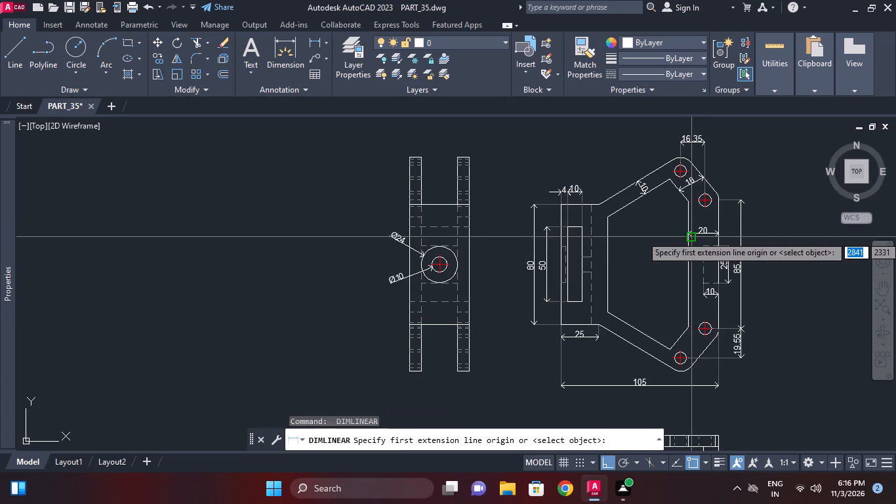
{"action": "scroll", "coordinate": [688, 232], "scroll_direction": "up", "scroll_amount": 3}
{"action": "left_click", "coordinate": [685, 234]}
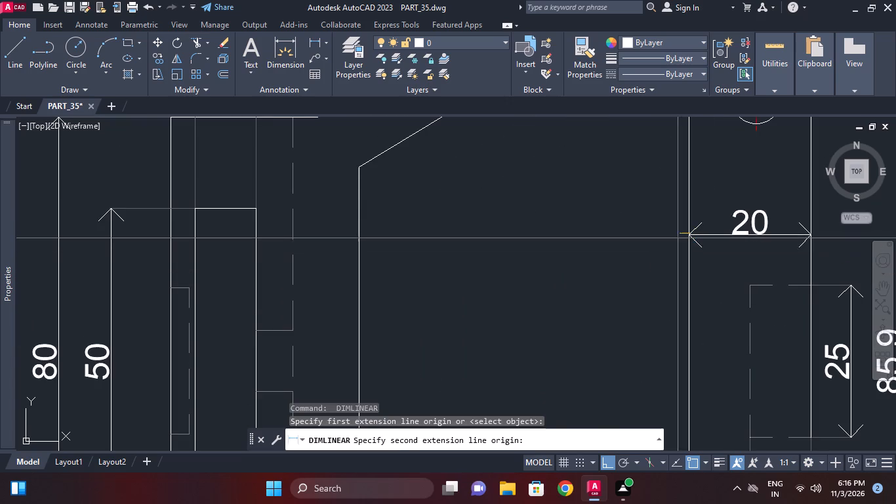
{"action": "left_click", "coordinate": [359, 234]}
{"action": "left_click", "coordinate": [359, 234]}
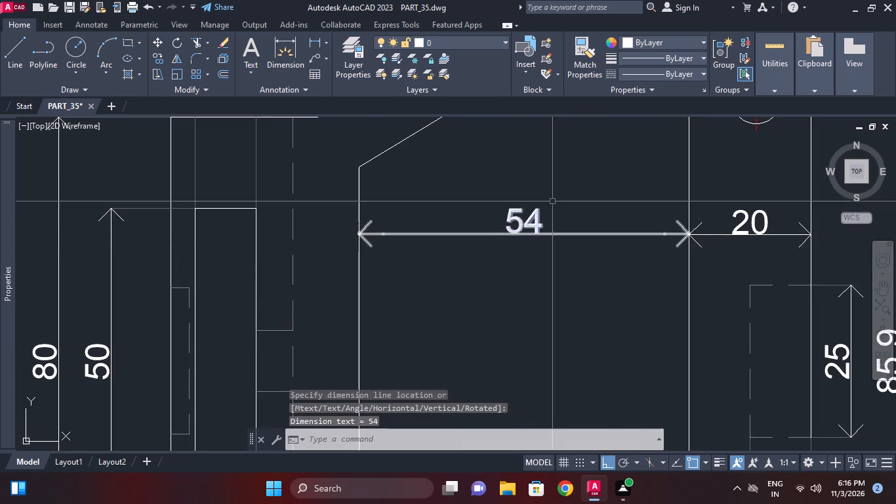
Match the properties of the lower holes' vertical spacing dimension onto the inner opening's horizontal dimension.
{"action": "scroll", "coordinate": [552, 201], "scroll_direction": "down", "scroll_amount": 2}
{"action": "middle_click_drag", "start_coordinate": [548, 209], "coordinate": [533, 221]}
{"action": "middle_click_drag", "start_coordinate": [667, 293], "coordinate": [665, 207]}
{"action": "scroll", "coordinate": [666, 283], "scroll_direction": "down", "scroll_amount": 1}
{"action": "left_click", "coordinate": [663, 289]}
{"action": "type", "text": "ma"}
{"action": "key", "text": "space"}
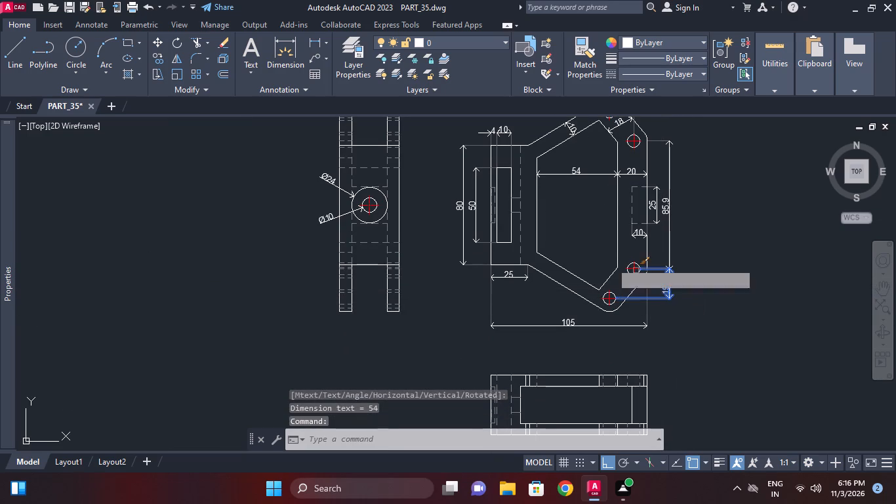
{"action": "left_click", "coordinate": [573, 177]}
{"action": "left_click", "coordinate": [574, 165]}
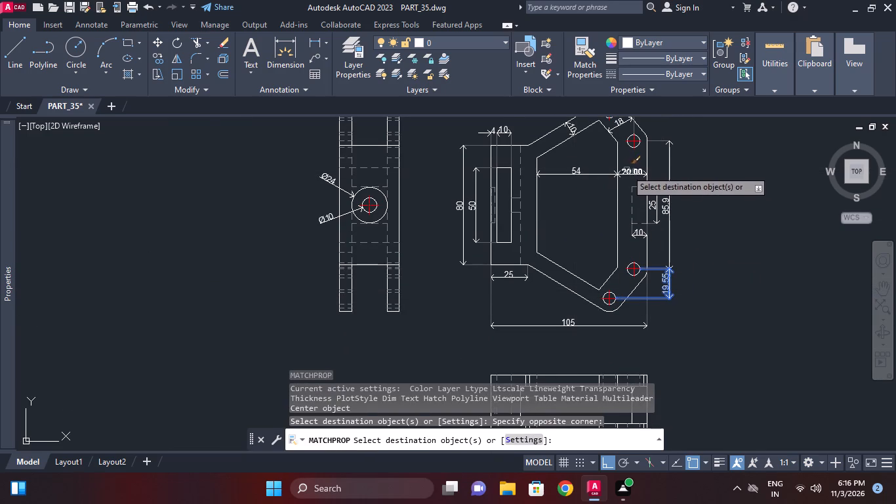
{"action": "scroll", "coordinate": [589, 175], "scroll_direction": "up", "scroll_amount": 2}
{"action": "left_click", "coordinate": [579, 171]}
{"action": "middle_click_drag", "start_coordinate": [593, 221], "coordinate": [524, 230]}
{"action": "right_click", "coordinate": [541, 239]}
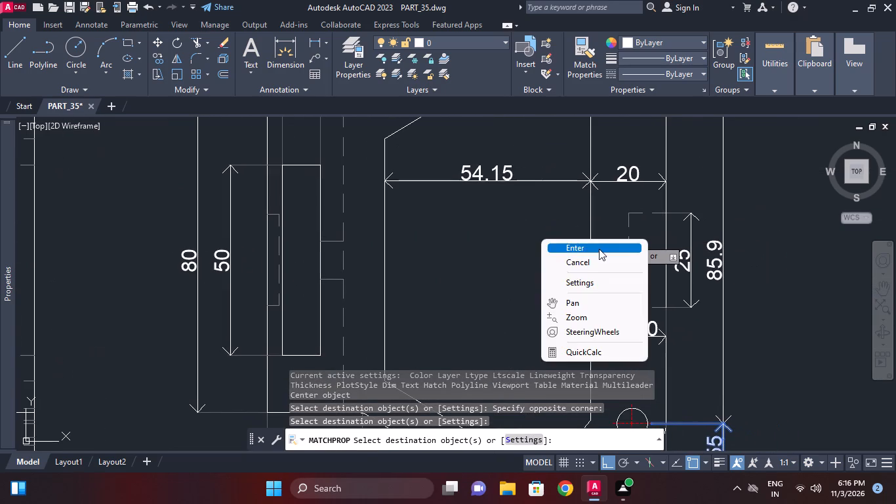
{"action": "left_click", "coordinate": [600, 249]}
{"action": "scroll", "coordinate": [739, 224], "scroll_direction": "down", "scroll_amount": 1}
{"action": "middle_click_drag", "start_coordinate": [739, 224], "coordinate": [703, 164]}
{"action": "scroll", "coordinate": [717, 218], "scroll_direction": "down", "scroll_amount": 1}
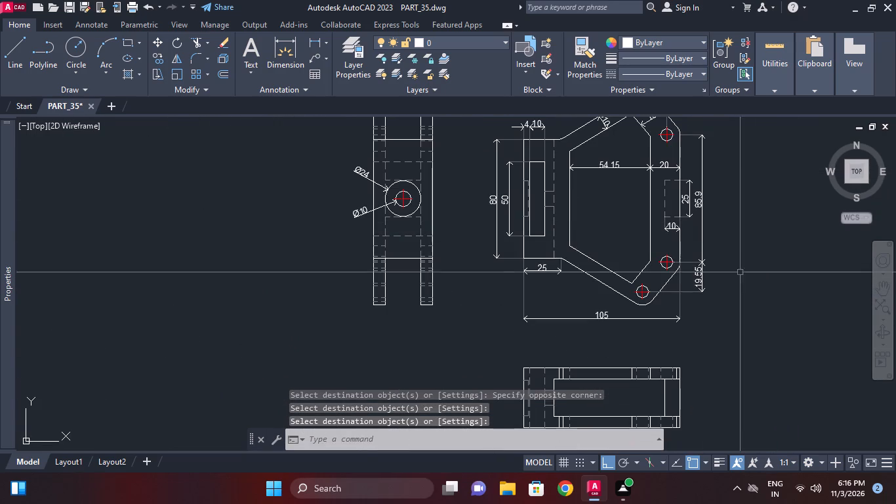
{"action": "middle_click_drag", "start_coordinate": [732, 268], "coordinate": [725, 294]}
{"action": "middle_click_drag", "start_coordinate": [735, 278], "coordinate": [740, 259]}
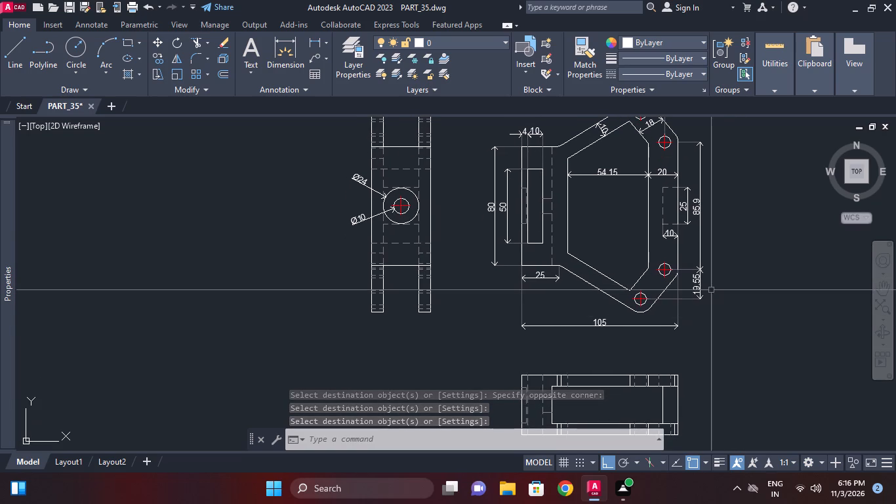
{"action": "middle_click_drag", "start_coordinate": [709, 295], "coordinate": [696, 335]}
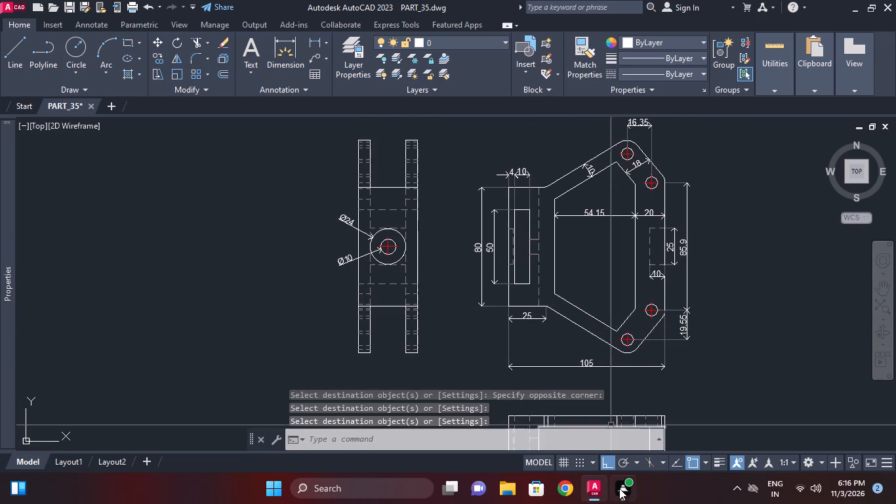
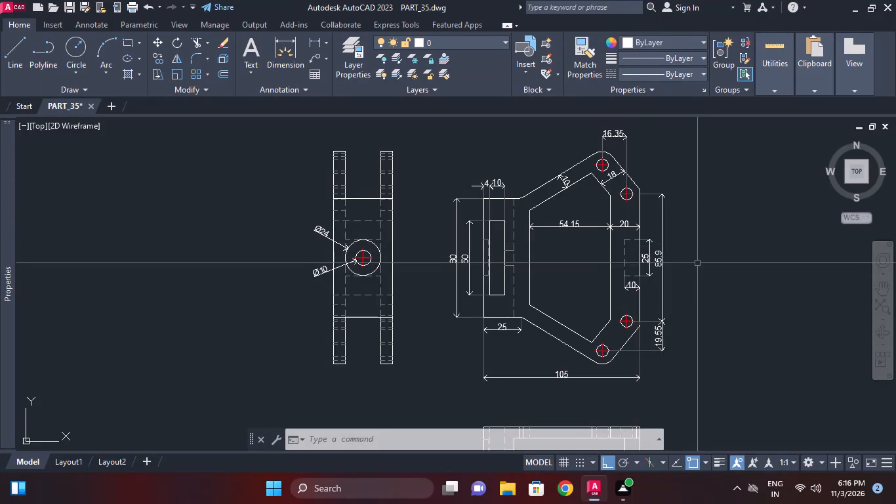
Add a radius dimension to the rounded outer corner beside the front view's upper right hole, placed outside the outline.
{"action": "scroll", "coordinate": [697, 263], "scroll_direction": "up", "scroll_amount": 1}
{"action": "middle_click_drag", "start_coordinate": [697, 263], "coordinate": [693, 276]}
{"action": "scroll", "coordinate": [697, 263], "scroll_direction": "down", "scroll_amount": 1}
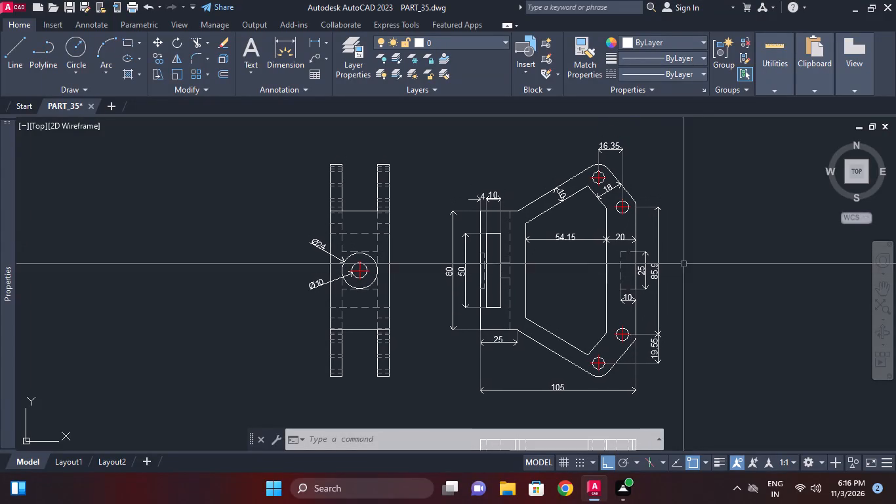
{"action": "middle_click_drag", "start_coordinate": [664, 262], "coordinate": [672, 228]}
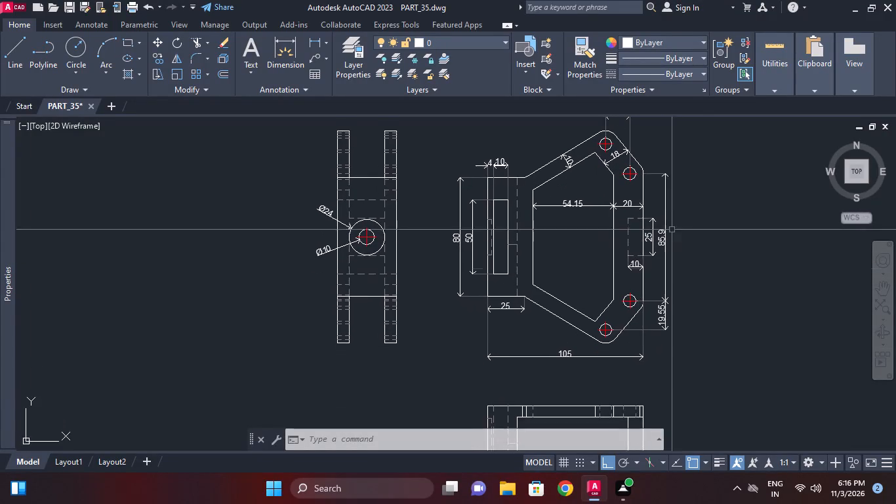
{"action": "middle_click_drag", "start_coordinate": [646, 315], "coordinate": [643, 340]}
{"action": "middle_click_drag", "start_coordinate": [646, 219], "coordinate": [645, 225]}
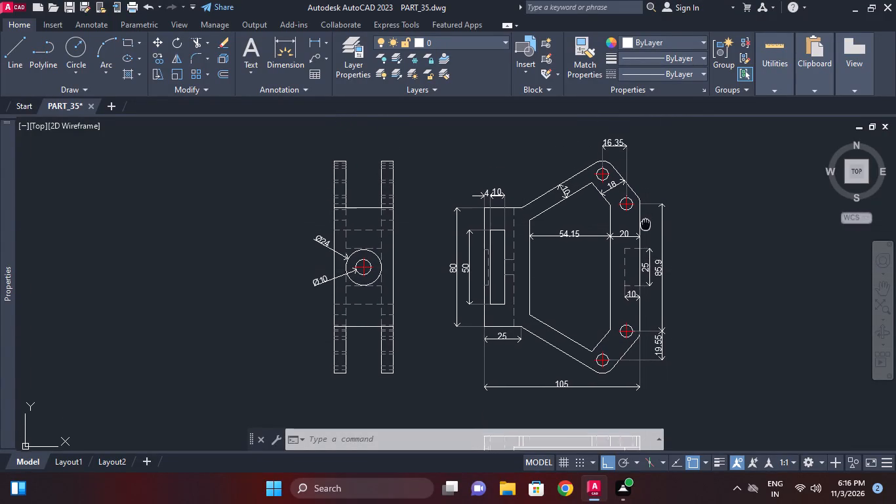
{"action": "middle_click_drag", "start_coordinate": [645, 225], "coordinate": [643, 230]}
{"action": "type", "text": "dimr"}
{"action": "key", "text": "space"}
{"action": "scroll", "coordinate": [643, 201], "scroll_direction": "up", "scroll_amount": 2}
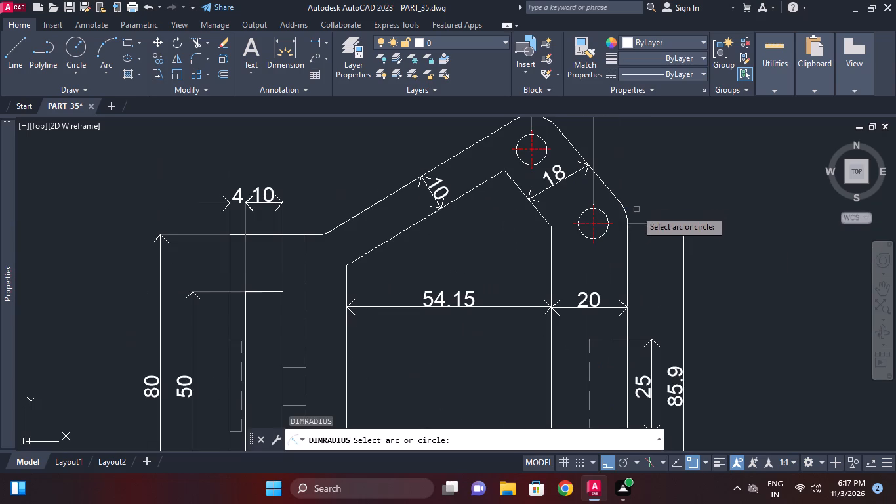
{"action": "left_click", "coordinate": [625, 213]}
{"action": "left_click", "coordinate": [640, 202]}
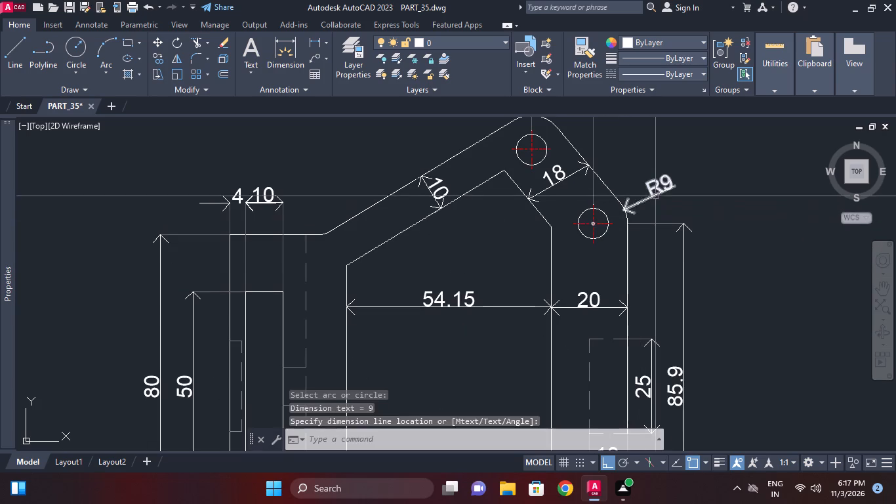
Add the prefix 6X to the corner radius dimension's text.
{"action": "key", "text": "Escape"}
{"action": "double_click", "coordinate": [659, 184]}
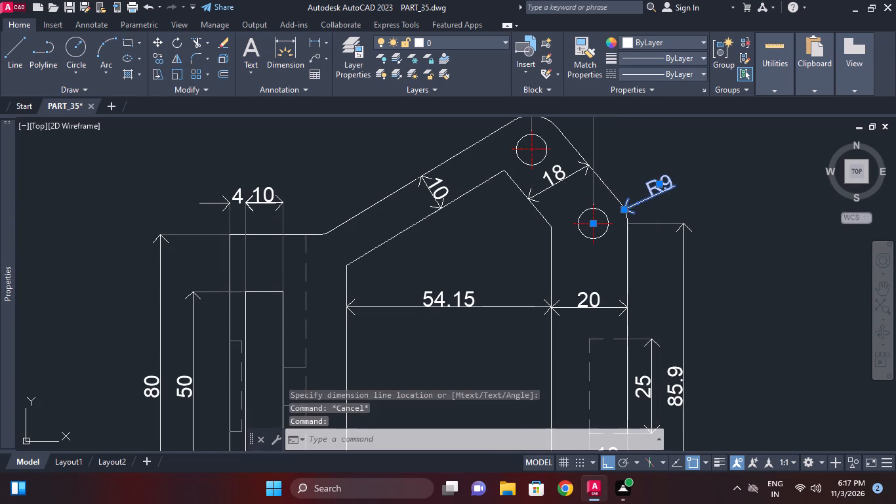
{"action": "type", "text": "6x"}
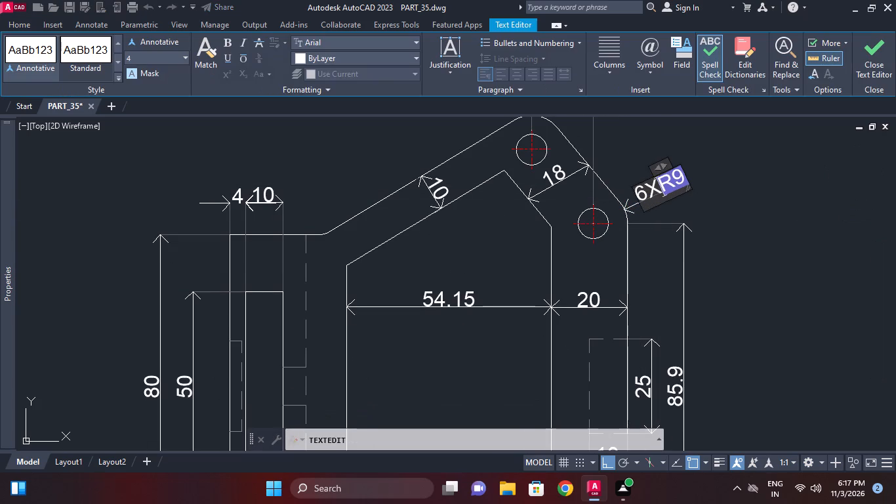
{"action": "left_click", "coordinate": [706, 196]}
{"action": "scroll", "coordinate": [761, 203], "scroll_direction": "down", "scroll_amount": 1}
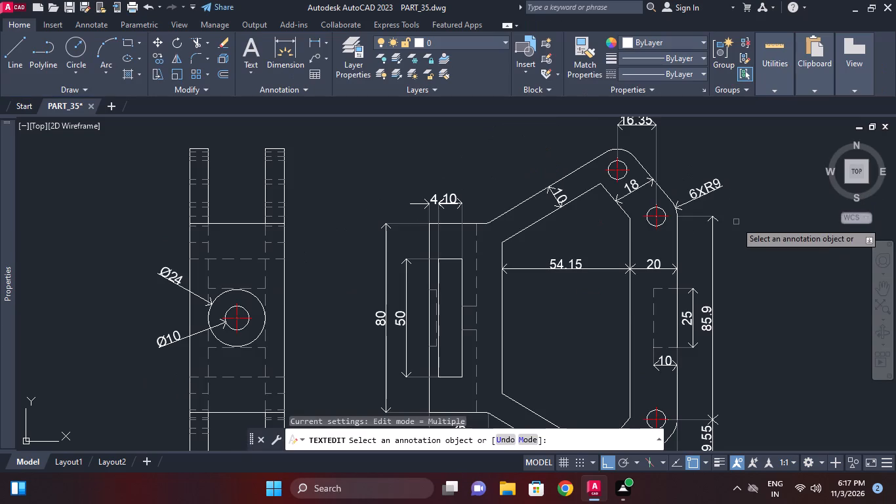
{"action": "key", "text": "Escape"}
Add a diameter dimension to the front view's lowest hole, placed below and outside the sloping edge.
{"action": "key", "text": "d"}
{"action": "key", "text": "d"}
{"action": "type", "text": "i"}
{"action": "key", "text": "space"}
{"action": "middle_click_drag", "start_coordinate": [672, 223], "coordinate": [674, 218]}
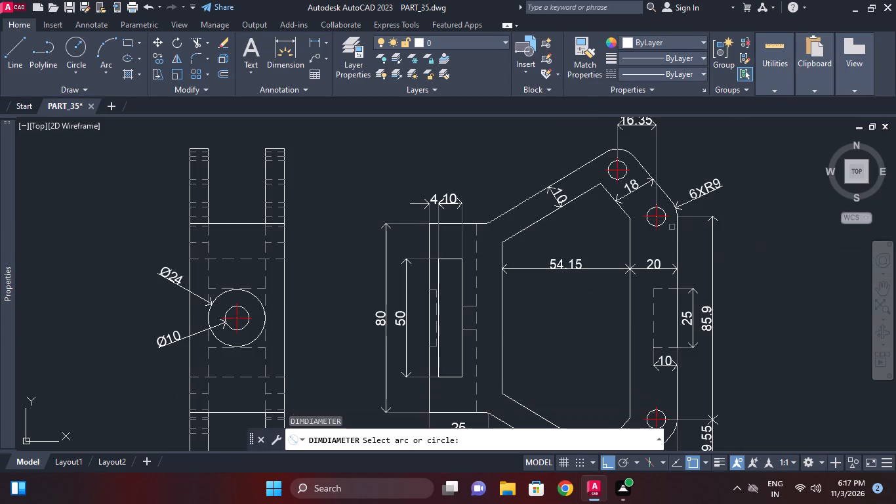
{"action": "middle_click_drag", "start_coordinate": [674, 218], "coordinate": [714, 119]}
{"action": "middle_click_drag", "start_coordinate": [672, 268], "coordinate": [661, 154]}
{"action": "scroll", "coordinate": [654, 269], "scroll_direction": "up", "scroll_amount": 1}
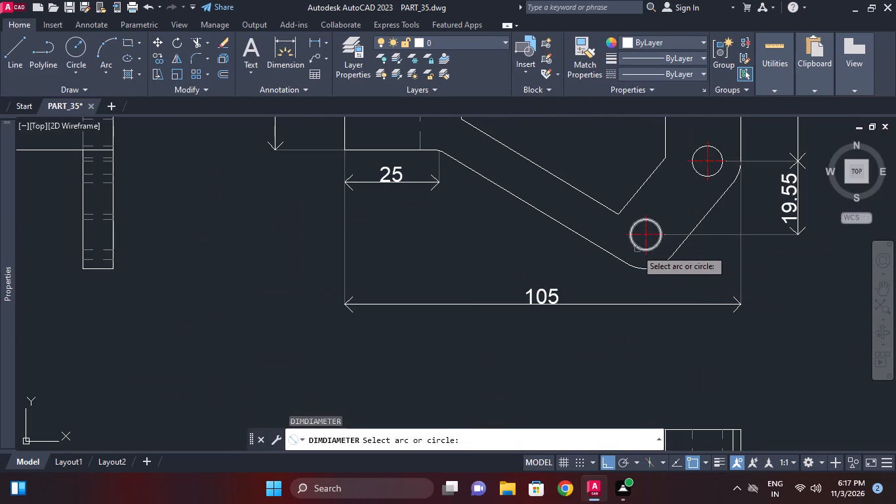
{"action": "left_click", "coordinate": [636, 249]}
{"action": "left_click", "coordinate": [602, 274]}
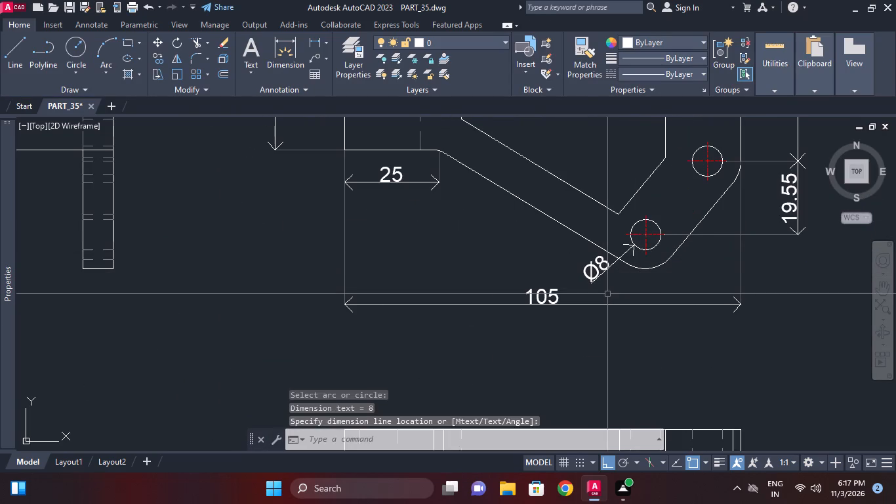
Add the prefix 4X to the lowest hole's diameter dimension text.
{"action": "key", "text": "Escape"}
{"action": "double_click", "coordinate": [599, 271]}
{"action": "key", "text": "Escape"}
{"action": "double_click", "coordinate": [605, 269]}
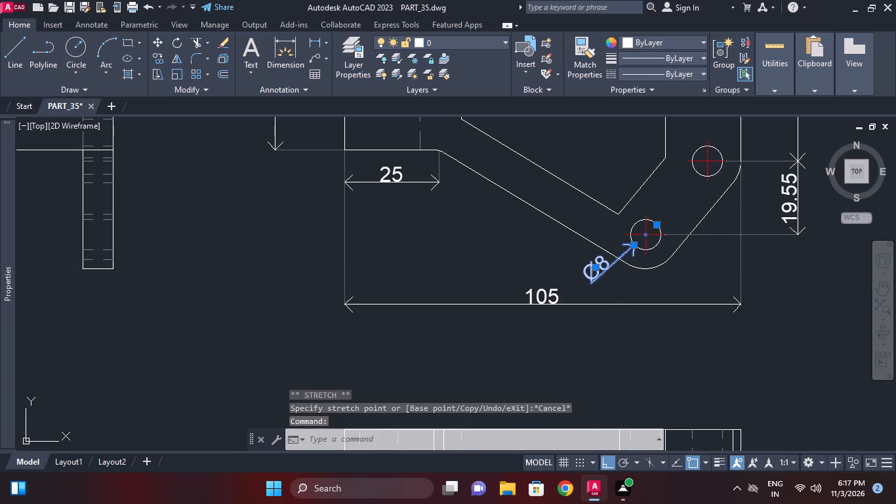
{"action": "type", "text": "4x"}
{"action": "left_click", "coordinate": [672, 339]}
{"action": "key", "text": "Escape"}
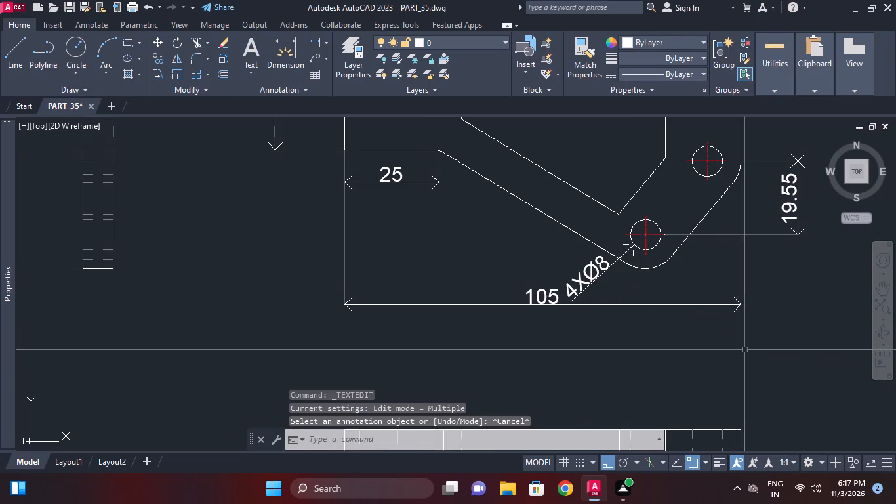
Stretch the front view's overall width dimension slightly downward, away from the hole diameter text.
{"action": "left_click_drag", "start_coordinate": [750, 347], "coordinate": [743, 335]}
{"action": "left_click", "coordinate": [709, 293]}
{"action": "key", "text": "s"}
{"action": "key", "text": "space"}
{"action": "left_click", "coordinate": [736, 348]}
{"action": "left_click", "coordinate": [735, 359]}
{"action": "key", "text": "Escape"}
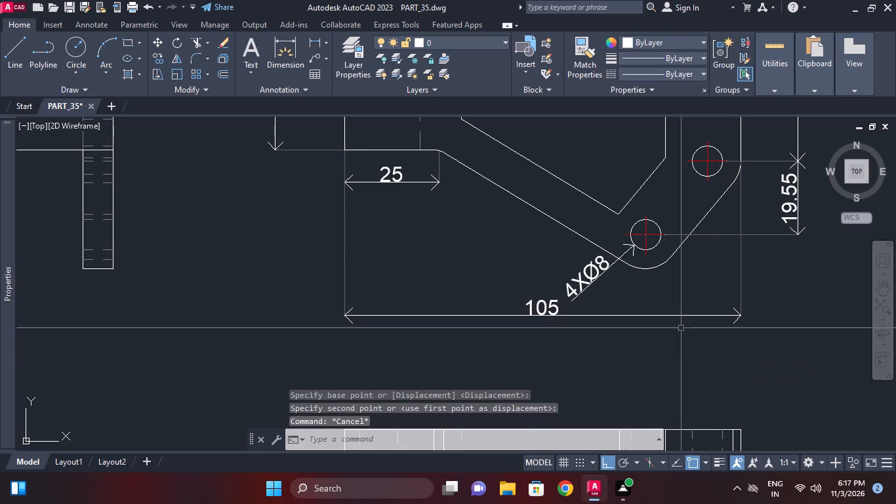
Add a vertical linear dimension for the lower view's overall height, placed beyond its left edge.
{"action": "middle_click_drag", "start_coordinate": [655, 339], "coordinate": [541, 337]}
{"action": "scroll", "coordinate": [597, 345], "scroll_direction": "down", "scroll_amount": 2}
{"action": "middle_click_drag", "start_coordinate": [567, 362], "coordinate": [556, 366]}
{"action": "middle_click", "coordinate": [586, 350]}
{"action": "scroll", "coordinate": [587, 354], "scroll_direction": "down", "scroll_amount": 1}
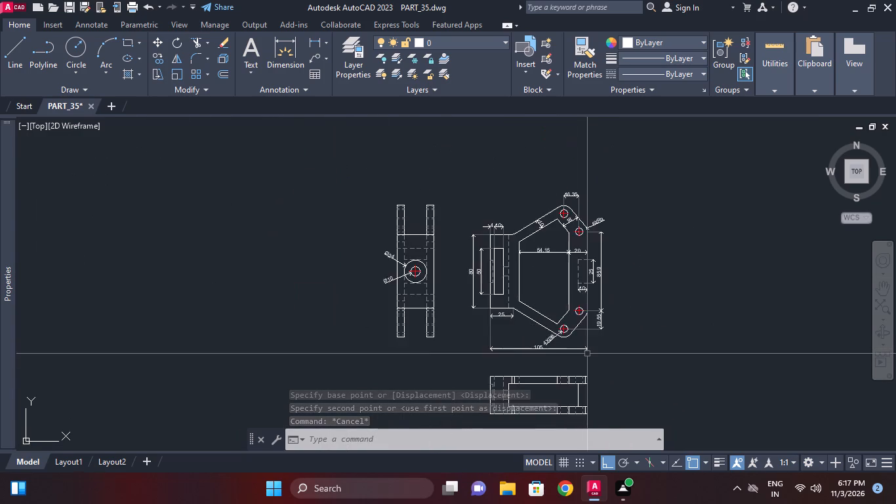
{"action": "middle_click_drag", "start_coordinate": [587, 354], "coordinate": [595, 295]}
{"action": "scroll", "coordinate": [587, 354], "scroll_direction": "down", "scroll_amount": 1}
{"action": "middle_click_drag", "start_coordinate": [581, 335], "coordinate": [577, 276]}
{"action": "scroll", "coordinate": [556, 275], "scroll_direction": "up", "scroll_amount": 2}
{"action": "middle_click_drag", "start_coordinate": [556, 275], "coordinate": [546, 307]}
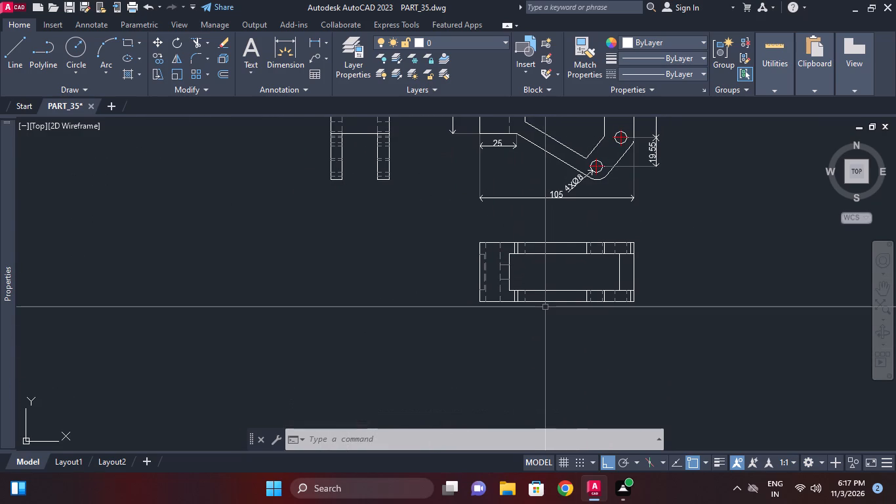
{"action": "key", "text": "d"}
{"action": "key", "text": "l"}
{"action": "type", "text": "i"}
{"action": "key", "text": "space"}
{"action": "scroll", "coordinate": [512, 295], "scroll_direction": "up", "scroll_amount": 1}
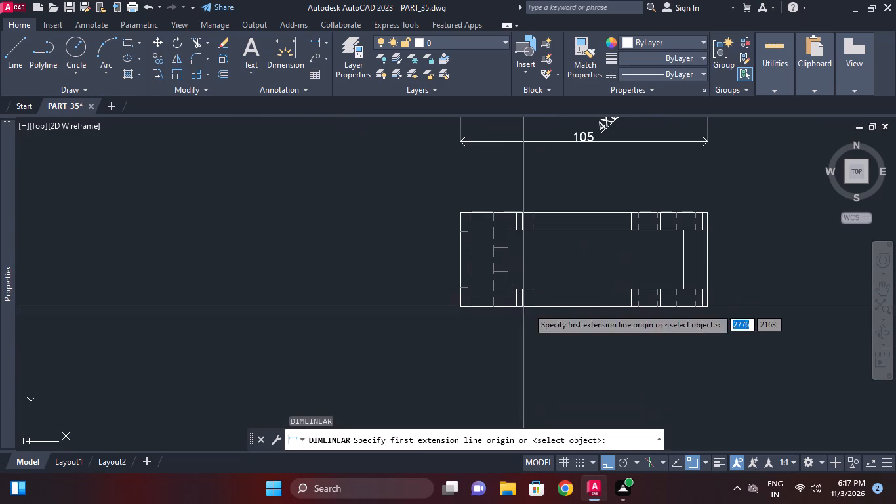
{"action": "left_click", "coordinate": [463, 309]}
{"action": "left_click", "coordinate": [460, 215]}
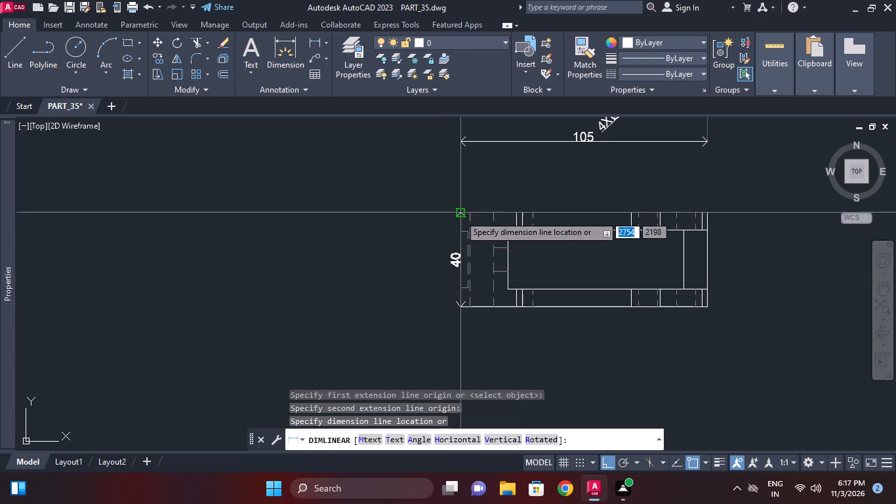
{"action": "left_click", "coordinate": [434, 247]}
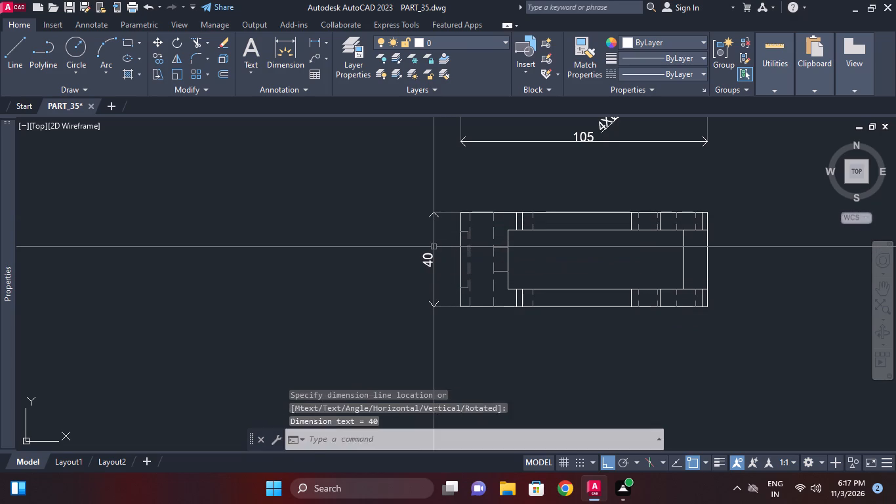
Add a vertical linear dimension for the lower view's inner opening height, placed between the left edge and the overall height dimension.
{"action": "key", "text": "space"}
{"action": "left_click", "coordinate": [504, 232]}
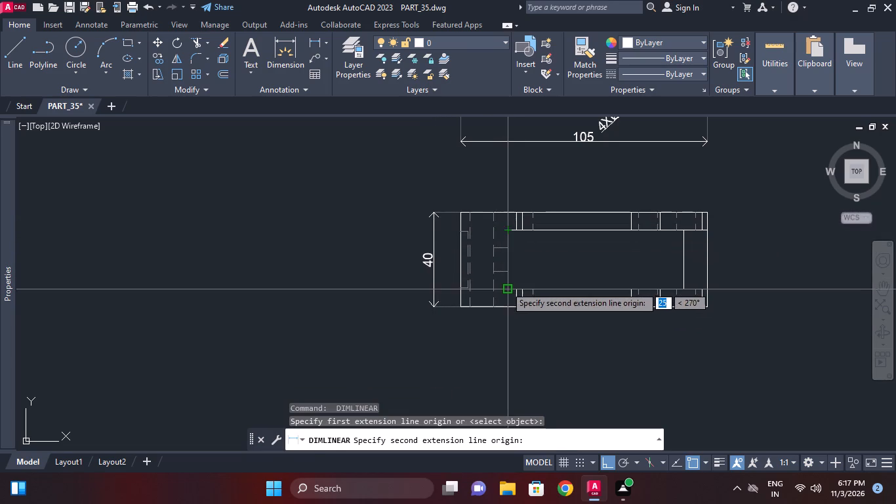
{"action": "left_click", "coordinate": [507, 286]}
{"action": "scroll", "coordinate": [451, 269], "scroll_direction": "up", "scroll_amount": 1}
{"action": "left_click", "coordinate": [446, 268]}
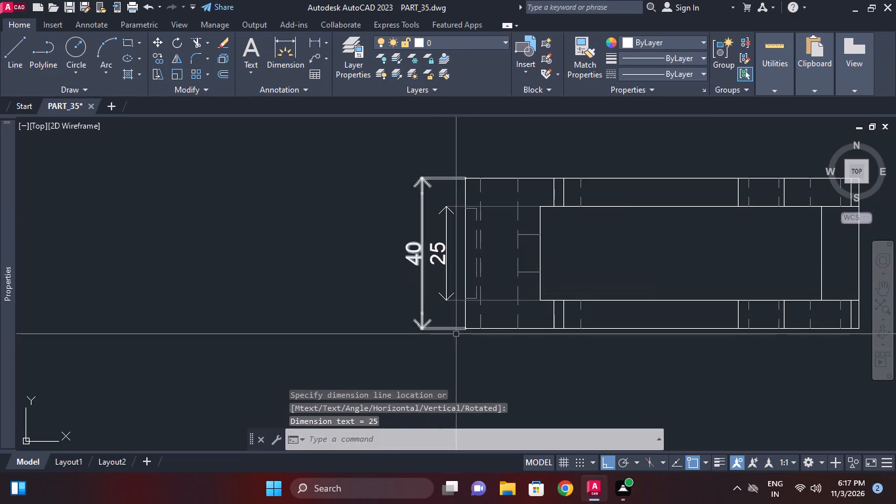
{"action": "key", "text": "Escape"}
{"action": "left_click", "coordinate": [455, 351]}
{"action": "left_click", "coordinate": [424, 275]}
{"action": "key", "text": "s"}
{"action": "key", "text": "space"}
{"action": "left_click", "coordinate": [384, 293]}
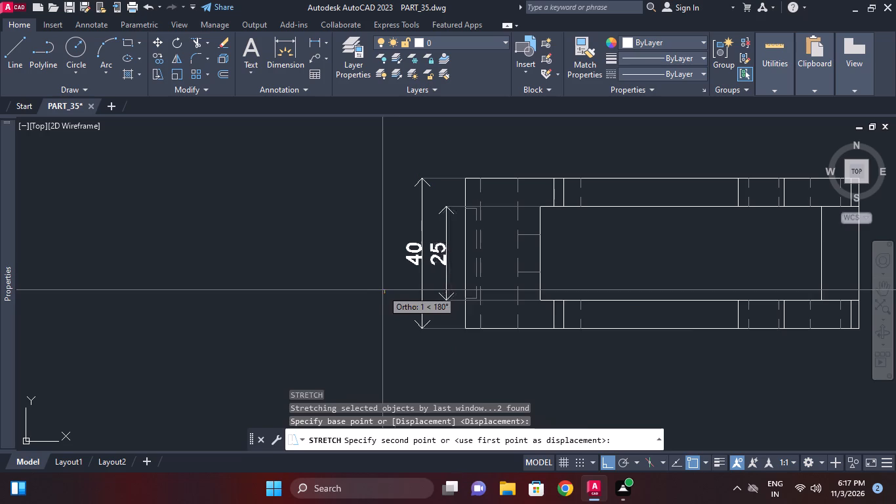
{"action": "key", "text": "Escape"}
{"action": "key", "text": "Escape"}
Stretch the lower view's overall height and opening height dimensions together slightly farther from its left edge.
{"action": "left_click", "coordinate": [452, 343]}
{"action": "key", "text": "s"}
{"action": "left_click", "coordinate": [386, 268]}
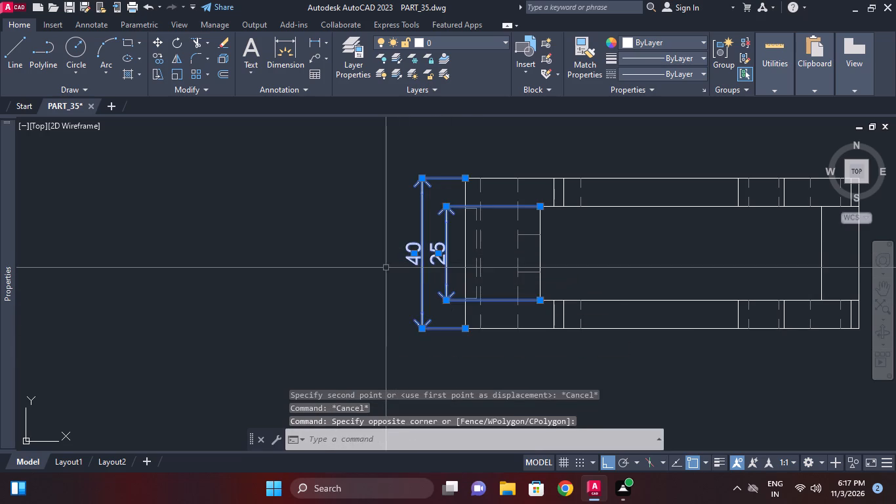
{"action": "key", "text": "space"}
{"action": "left_click", "coordinate": [382, 282]}
{"action": "left_click", "coordinate": [377, 283]}
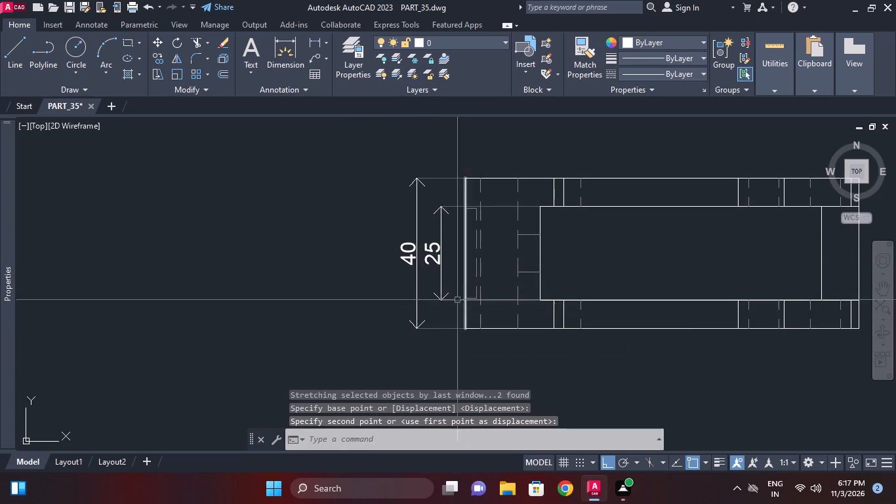
Stretch only the opening height dimension slightly back toward the lower view, away from the overall height dimension.
{"action": "scroll", "coordinate": [456, 299], "scroll_direction": "up", "scroll_amount": 1}
{"action": "key", "text": "Escape"}
{"action": "left_click_drag", "start_coordinate": [458, 321], "coordinate": [445, 312]}
{"action": "left_click", "coordinate": [419, 286]}
{"action": "key", "text": "s"}
{"action": "key", "text": "space"}
{"action": "left_click", "coordinate": [339, 308]}
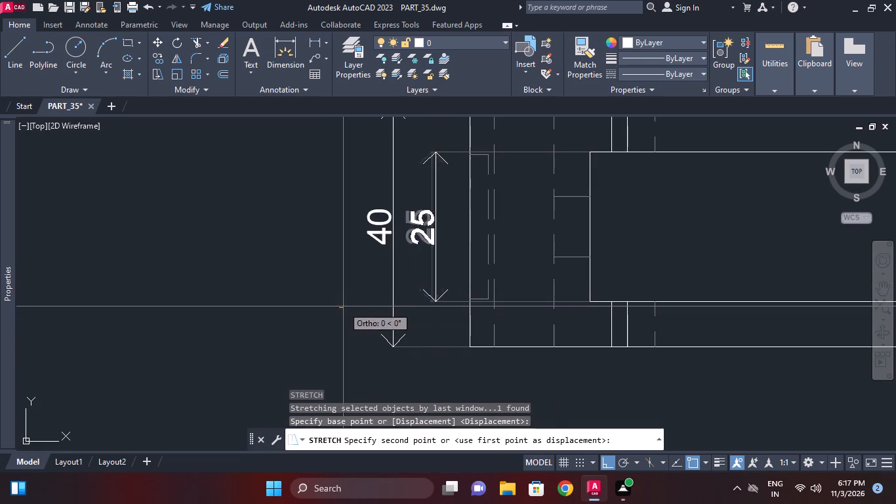
{"action": "left_click", "coordinate": [343, 306]}
{"action": "key", "text": "Escape"}
Add a horizontal linear dimension for the length of the inner opening's lower edge, placed below the lower view.
{"action": "middle_click_drag", "start_coordinate": [409, 303], "coordinate": [386, 281]}
{"action": "key", "text": "d"}
{"action": "key", "text": "l"}
{"action": "key", "text": "i"}
{"action": "key", "text": "space"}
{"action": "middle_click_drag", "start_coordinate": [591, 354], "coordinate": [361, 314]}
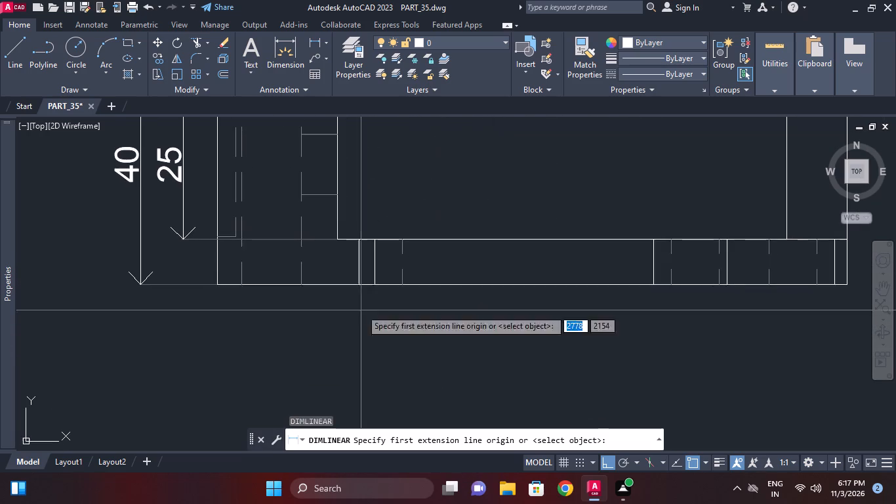
{"action": "key", "text": "space"}
{"action": "left_click", "coordinate": [349, 241]}
{"action": "middle_click_drag", "start_coordinate": [338, 312], "coordinate": [331, 272]}
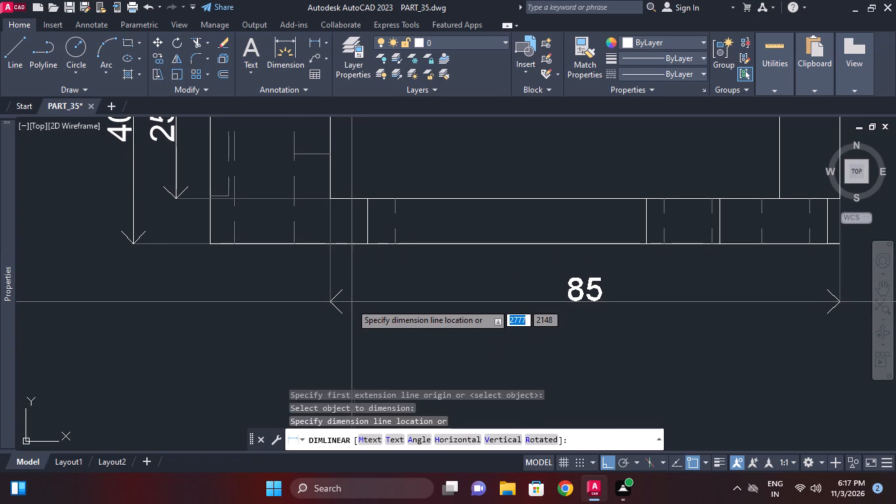
{"action": "left_click", "coordinate": [350, 306]}
Place a multiline text reading 01 in the empty area below and left of the views.
{"action": "middle_click_drag", "start_coordinate": [354, 303], "coordinate": [335, 290]}
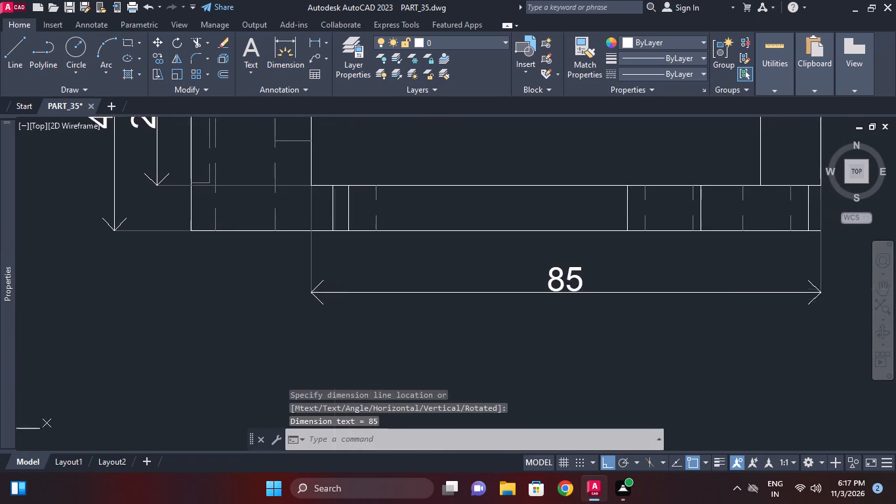
{"action": "scroll", "coordinate": [335, 289], "scroll_direction": "down", "scroll_amount": 1}
{"action": "middle_click", "coordinate": [335, 289]}
{"action": "middle_click", "coordinate": [365, 293]}
{"action": "scroll", "coordinate": [365, 293], "scroll_direction": "down", "scroll_amount": 1}
{"action": "scroll", "coordinate": [434, 294], "scroll_direction": "down", "scroll_amount": 2}
{"action": "middle_click_drag", "start_coordinate": [401, 301], "coordinate": [393, 308]}
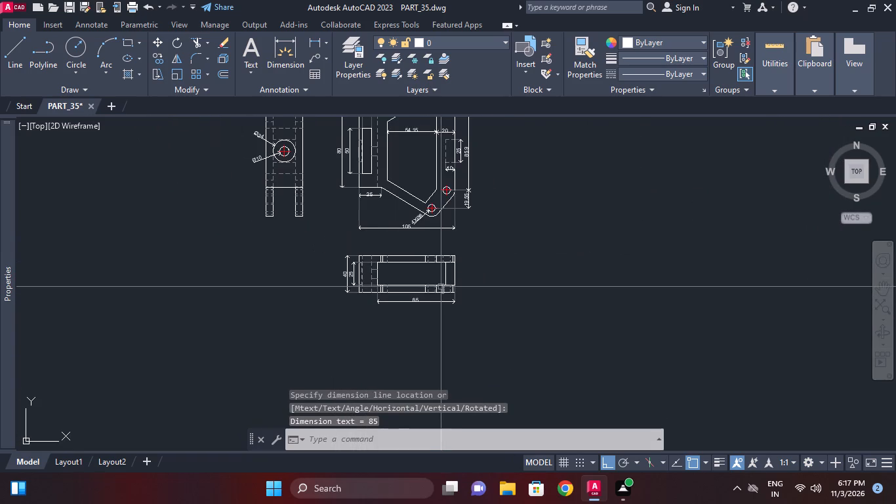
{"action": "scroll", "coordinate": [439, 287], "scroll_direction": "down", "scroll_amount": 1}
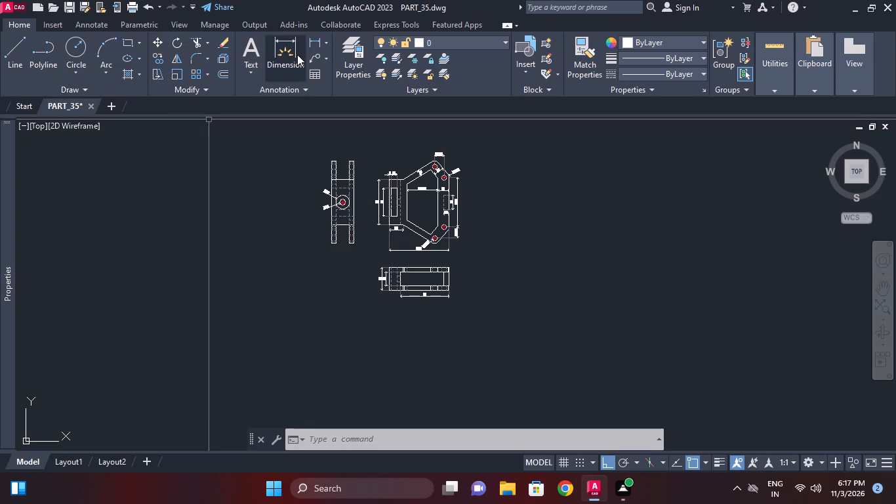
{"action": "left_click", "coordinate": [245, 55]}
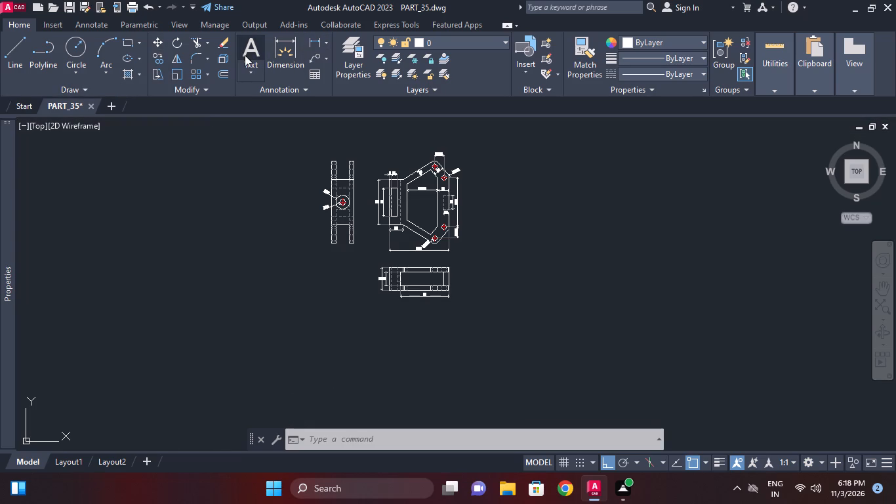
{"action": "left_click", "coordinate": [245, 356]}
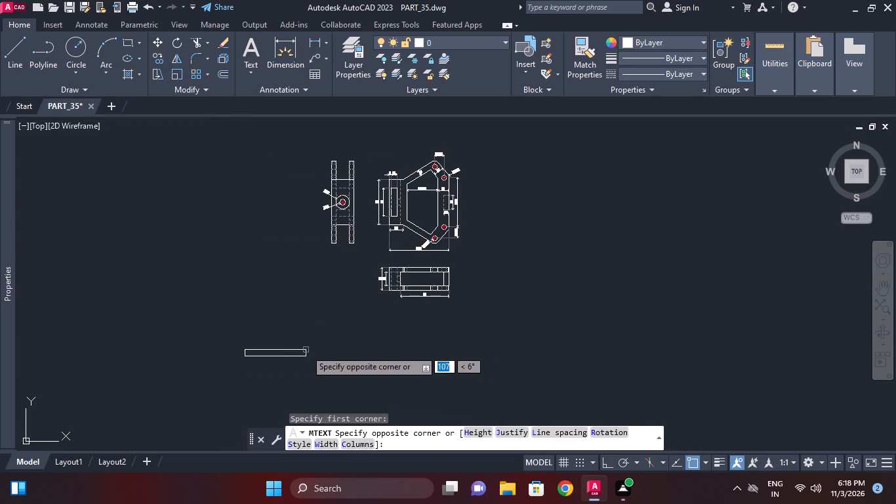
{"action": "left_click", "coordinate": [305, 346]}
{"action": "type", "text": "01"}
{"action": "left_click", "coordinate": [208, 341]}
Set the text height of the 01 label to 6.
{"action": "scroll", "coordinate": [232, 367], "scroll_direction": "up", "scroll_amount": 2}
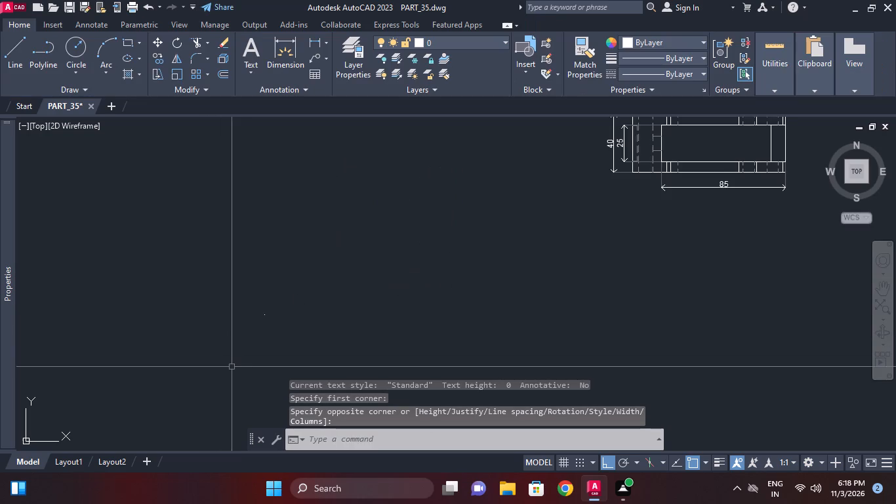
{"action": "scroll", "coordinate": [281, 344], "scroll_direction": "up", "scroll_amount": 2}
{"action": "left_click_drag", "start_coordinate": [259, 305], "coordinate": [249, 284]}
{"action": "left_click", "coordinate": [214, 230]}
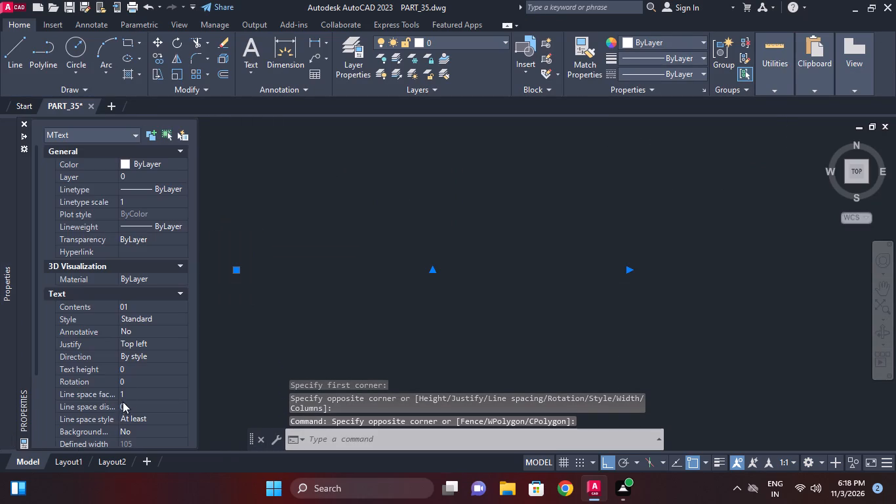
{"action": "left_click", "coordinate": [136, 366]}
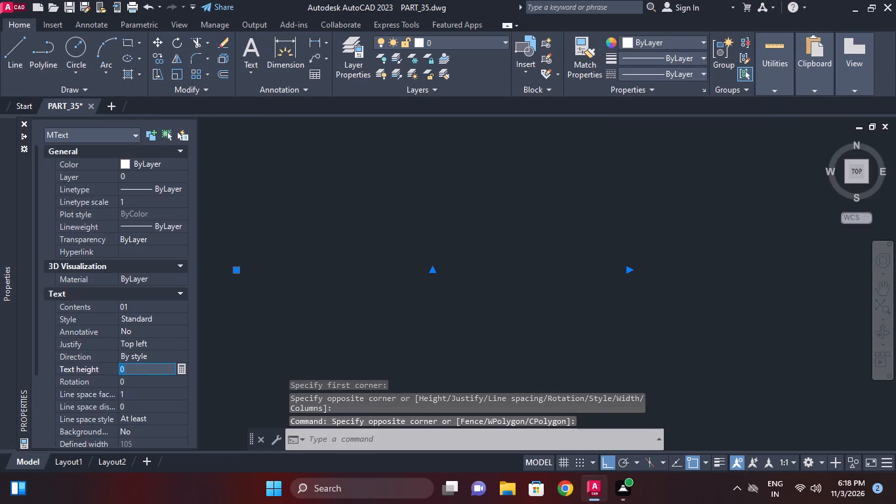
{"action": "key", "text": "6"}
{"action": "key", "text": "Return"}
{"action": "key", "text": "Escape"}
{"action": "scroll", "coordinate": [256, 411], "scroll_direction": "down", "scroll_amount": 2}
{"action": "key", "text": "Escape"}
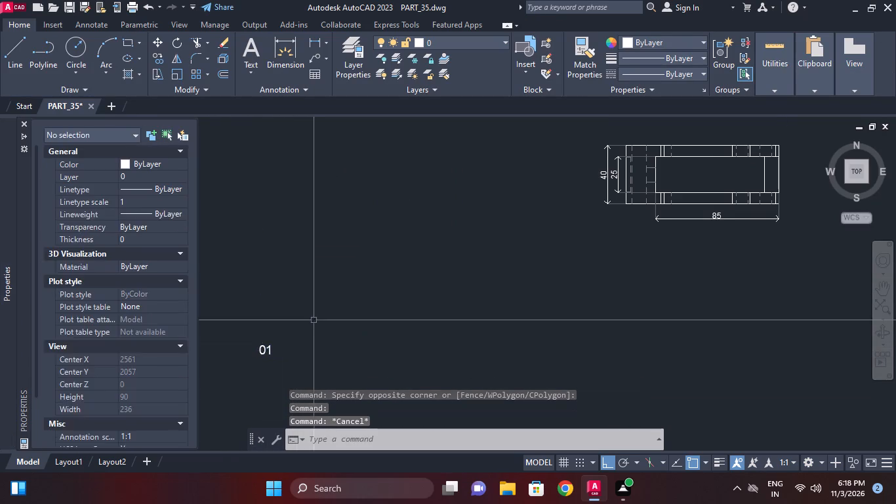
Move the 01 text to just below the lower view, near its left end, with Ortho off.
{"action": "middle_click", "coordinate": [314, 320]}
{"action": "left_click_drag", "start_coordinate": [283, 360], "coordinate": [275, 351]}
{"action": "left_click", "coordinate": [244, 318]}
{"action": "middle_click_drag", "start_coordinate": [258, 310], "coordinate": [257, 283]}
{"action": "key", "text": "m"}
{"action": "key", "text": "space"}
{"action": "left_click", "coordinate": [340, 348]}
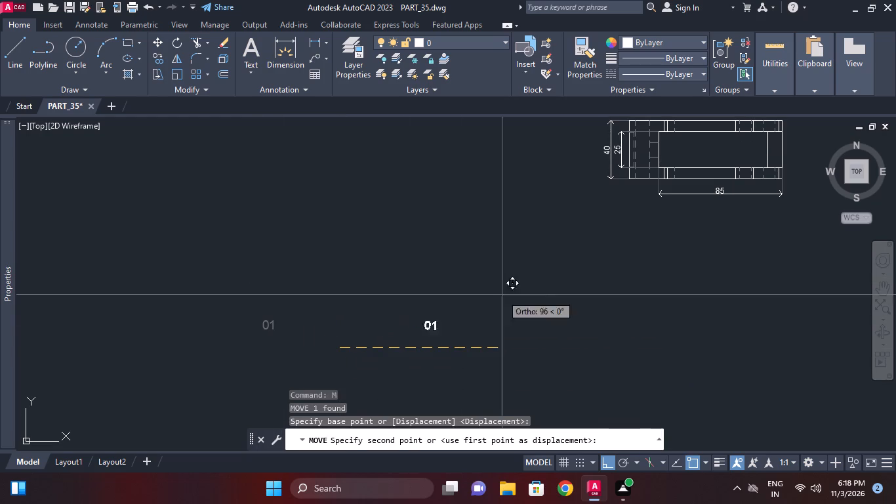
{"action": "key", "text": "F8"}
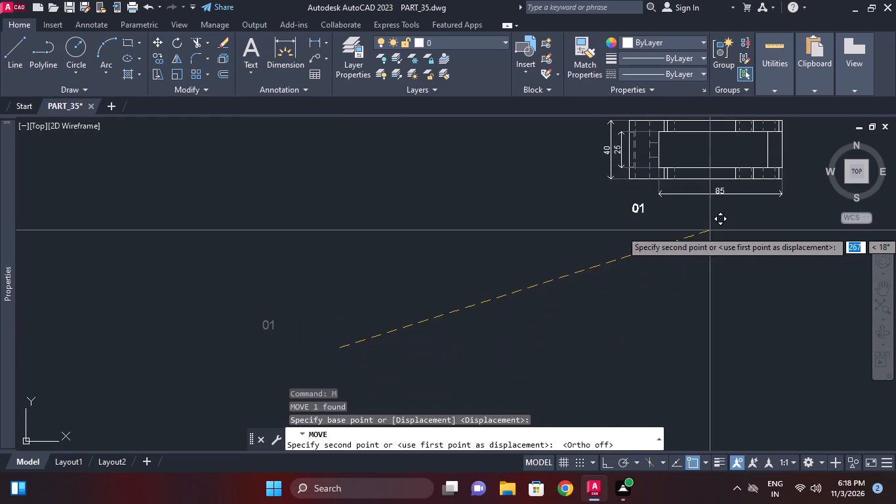
{"action": "scroll", "coordinate": [706, 241], "scroll_direction": "up", "scroll_amount": 1}
{"action": "left_click", "coordinate": [704, 247]}
{"action": "scroll", "coordinate": [636, 232], "scroll_direction": "up", "scroll_amount": 1}
{"action": "middle_click_drag", "start_coordinate": [636, 232], "coordinate": [611, 261]}
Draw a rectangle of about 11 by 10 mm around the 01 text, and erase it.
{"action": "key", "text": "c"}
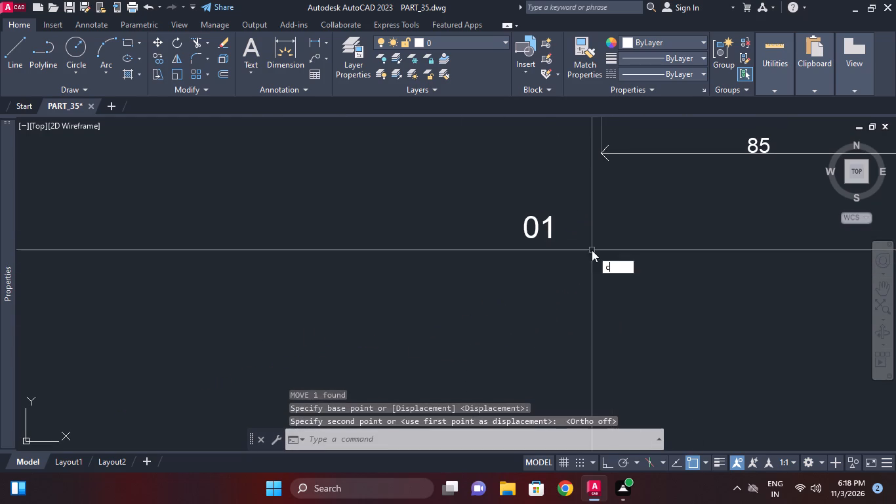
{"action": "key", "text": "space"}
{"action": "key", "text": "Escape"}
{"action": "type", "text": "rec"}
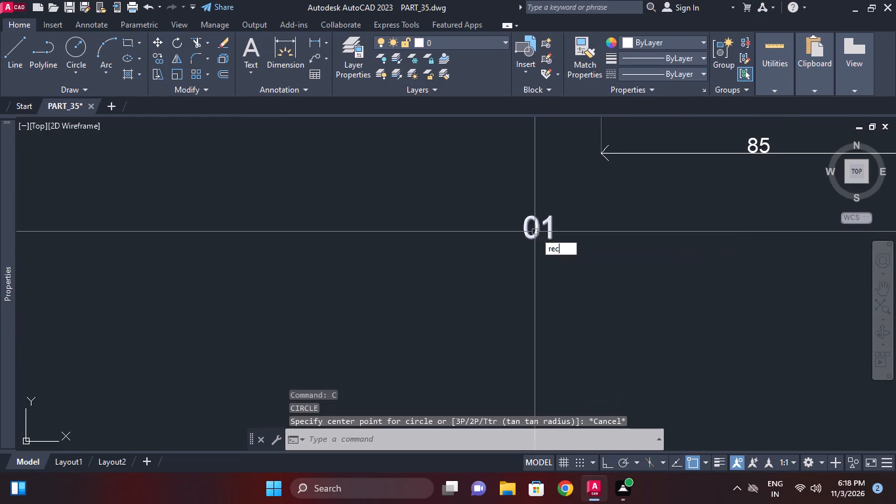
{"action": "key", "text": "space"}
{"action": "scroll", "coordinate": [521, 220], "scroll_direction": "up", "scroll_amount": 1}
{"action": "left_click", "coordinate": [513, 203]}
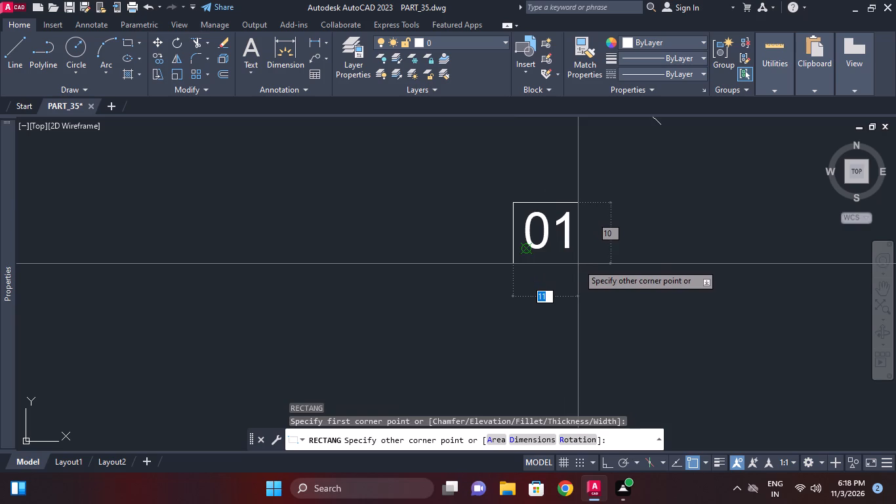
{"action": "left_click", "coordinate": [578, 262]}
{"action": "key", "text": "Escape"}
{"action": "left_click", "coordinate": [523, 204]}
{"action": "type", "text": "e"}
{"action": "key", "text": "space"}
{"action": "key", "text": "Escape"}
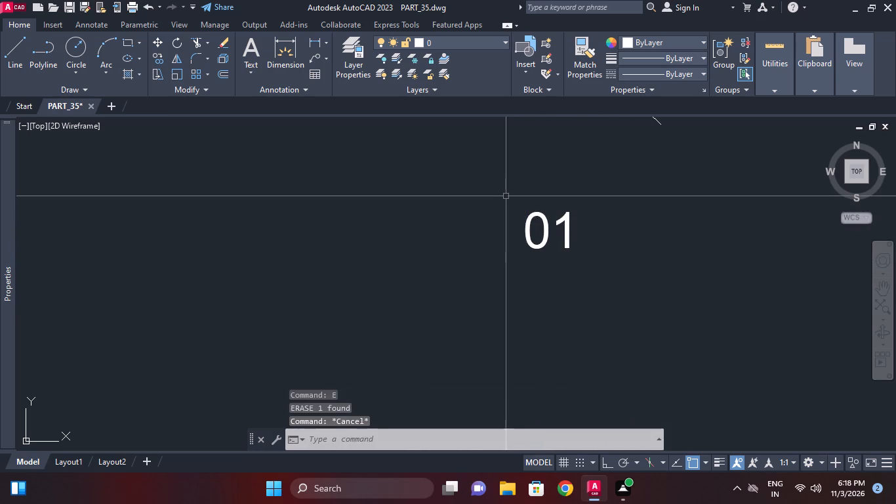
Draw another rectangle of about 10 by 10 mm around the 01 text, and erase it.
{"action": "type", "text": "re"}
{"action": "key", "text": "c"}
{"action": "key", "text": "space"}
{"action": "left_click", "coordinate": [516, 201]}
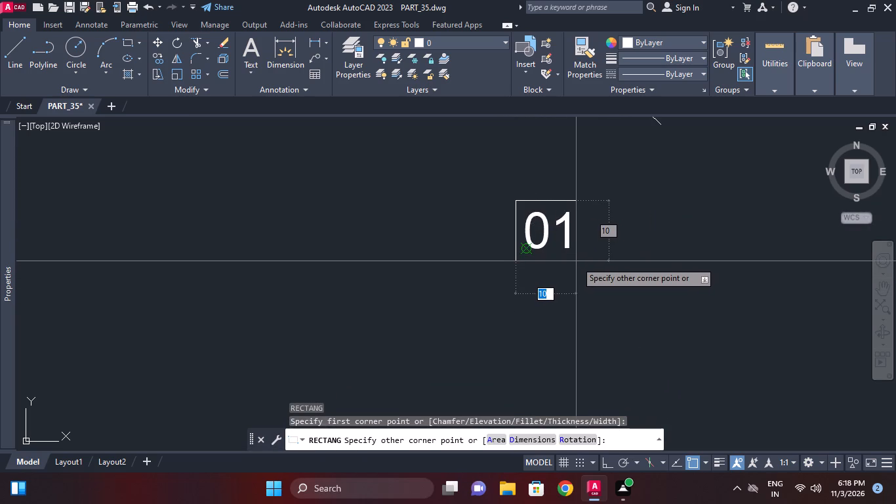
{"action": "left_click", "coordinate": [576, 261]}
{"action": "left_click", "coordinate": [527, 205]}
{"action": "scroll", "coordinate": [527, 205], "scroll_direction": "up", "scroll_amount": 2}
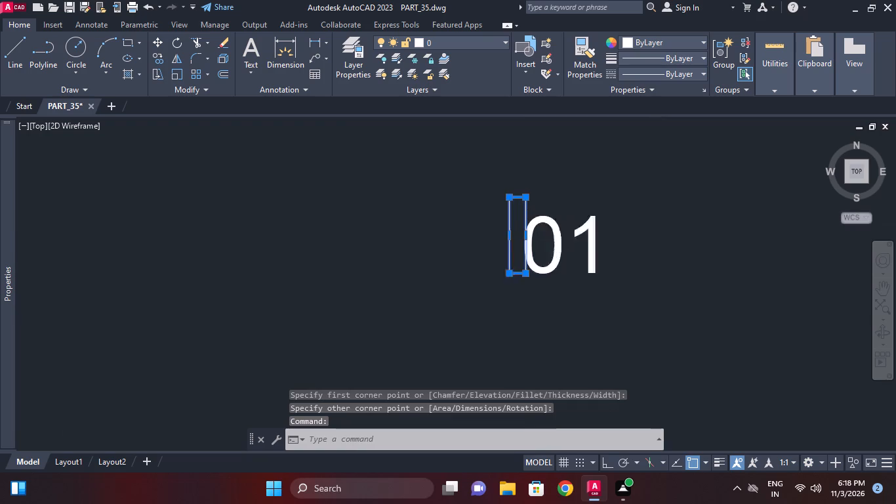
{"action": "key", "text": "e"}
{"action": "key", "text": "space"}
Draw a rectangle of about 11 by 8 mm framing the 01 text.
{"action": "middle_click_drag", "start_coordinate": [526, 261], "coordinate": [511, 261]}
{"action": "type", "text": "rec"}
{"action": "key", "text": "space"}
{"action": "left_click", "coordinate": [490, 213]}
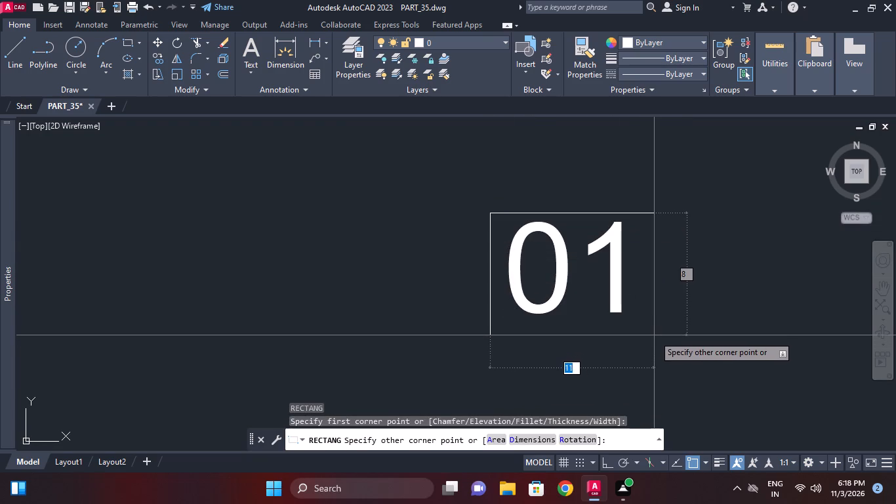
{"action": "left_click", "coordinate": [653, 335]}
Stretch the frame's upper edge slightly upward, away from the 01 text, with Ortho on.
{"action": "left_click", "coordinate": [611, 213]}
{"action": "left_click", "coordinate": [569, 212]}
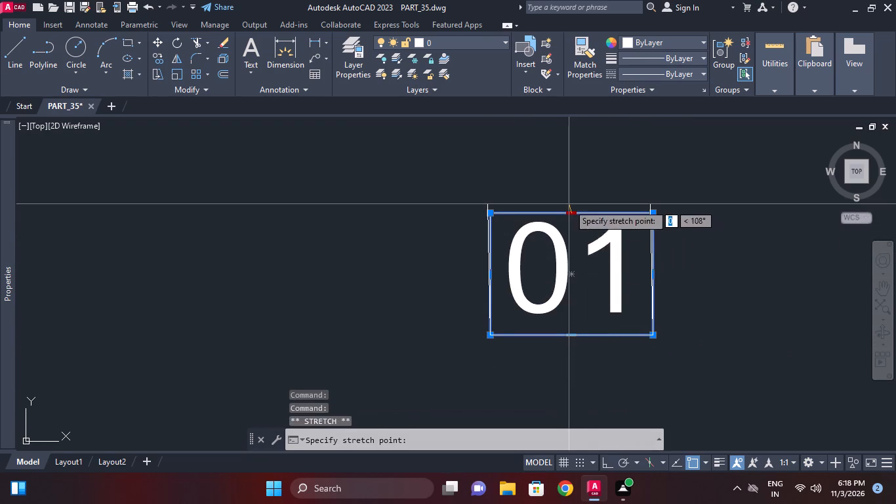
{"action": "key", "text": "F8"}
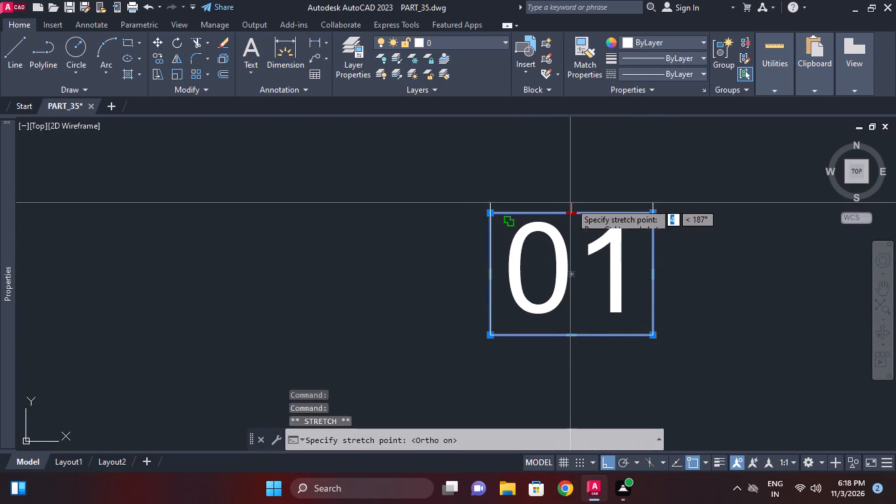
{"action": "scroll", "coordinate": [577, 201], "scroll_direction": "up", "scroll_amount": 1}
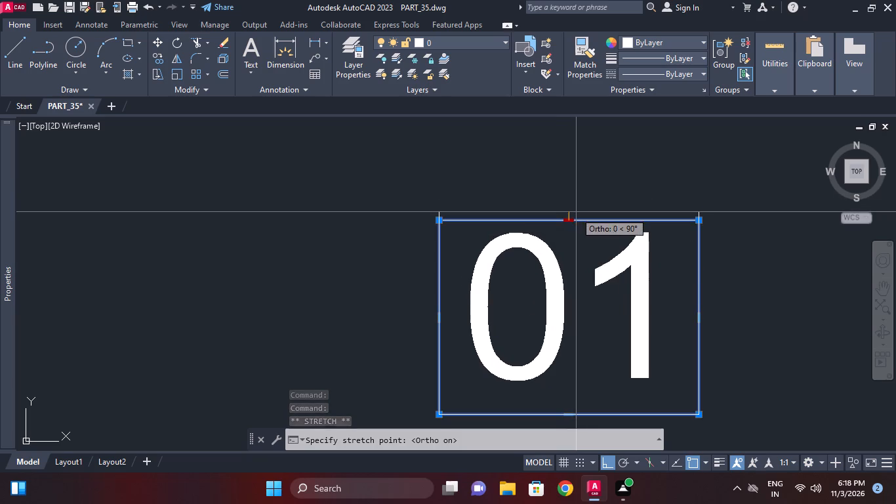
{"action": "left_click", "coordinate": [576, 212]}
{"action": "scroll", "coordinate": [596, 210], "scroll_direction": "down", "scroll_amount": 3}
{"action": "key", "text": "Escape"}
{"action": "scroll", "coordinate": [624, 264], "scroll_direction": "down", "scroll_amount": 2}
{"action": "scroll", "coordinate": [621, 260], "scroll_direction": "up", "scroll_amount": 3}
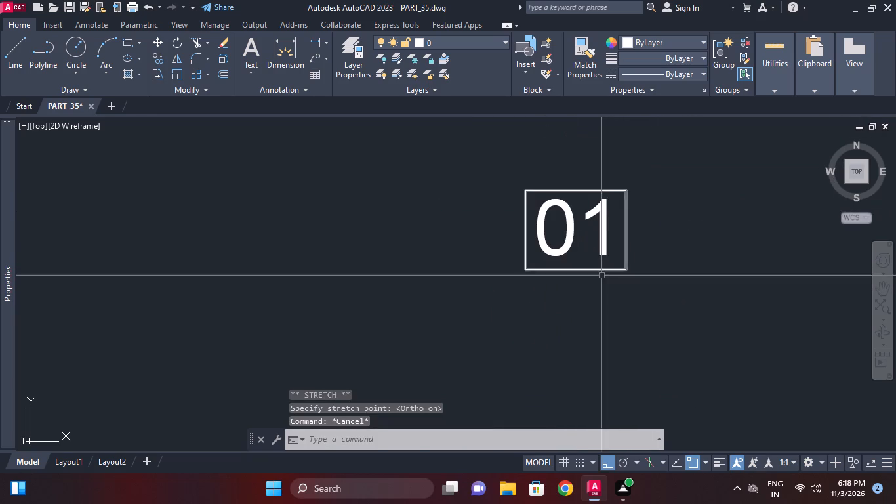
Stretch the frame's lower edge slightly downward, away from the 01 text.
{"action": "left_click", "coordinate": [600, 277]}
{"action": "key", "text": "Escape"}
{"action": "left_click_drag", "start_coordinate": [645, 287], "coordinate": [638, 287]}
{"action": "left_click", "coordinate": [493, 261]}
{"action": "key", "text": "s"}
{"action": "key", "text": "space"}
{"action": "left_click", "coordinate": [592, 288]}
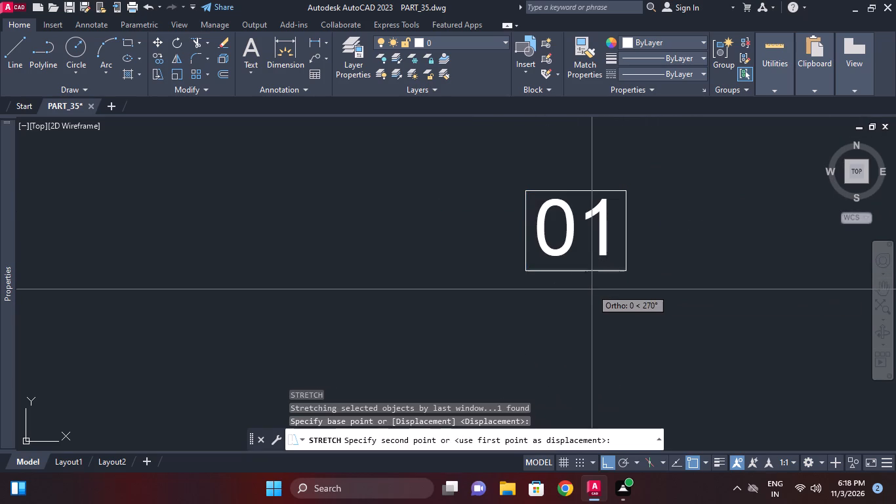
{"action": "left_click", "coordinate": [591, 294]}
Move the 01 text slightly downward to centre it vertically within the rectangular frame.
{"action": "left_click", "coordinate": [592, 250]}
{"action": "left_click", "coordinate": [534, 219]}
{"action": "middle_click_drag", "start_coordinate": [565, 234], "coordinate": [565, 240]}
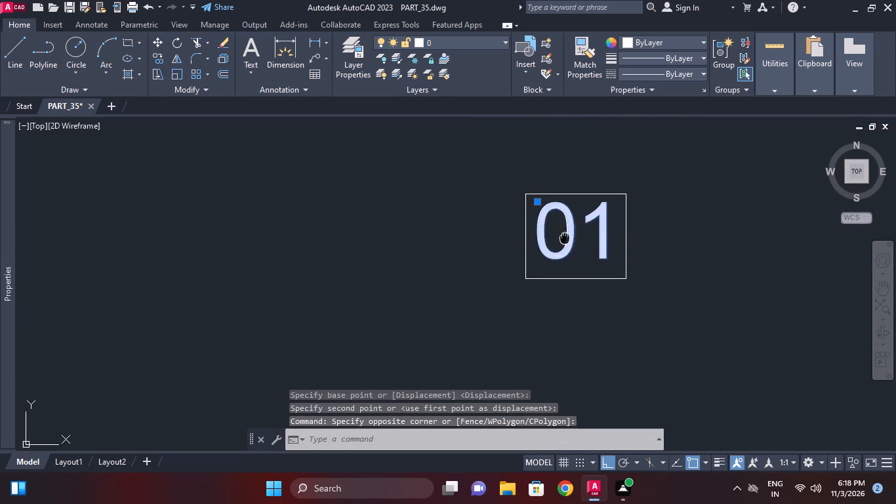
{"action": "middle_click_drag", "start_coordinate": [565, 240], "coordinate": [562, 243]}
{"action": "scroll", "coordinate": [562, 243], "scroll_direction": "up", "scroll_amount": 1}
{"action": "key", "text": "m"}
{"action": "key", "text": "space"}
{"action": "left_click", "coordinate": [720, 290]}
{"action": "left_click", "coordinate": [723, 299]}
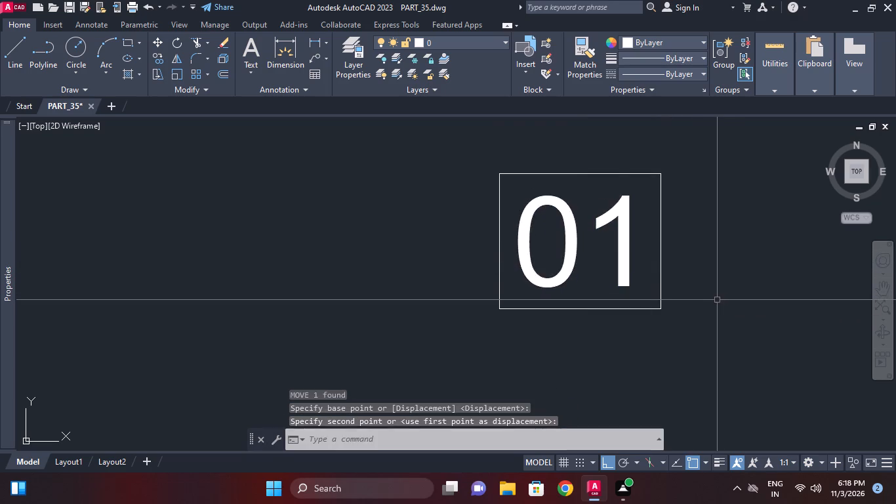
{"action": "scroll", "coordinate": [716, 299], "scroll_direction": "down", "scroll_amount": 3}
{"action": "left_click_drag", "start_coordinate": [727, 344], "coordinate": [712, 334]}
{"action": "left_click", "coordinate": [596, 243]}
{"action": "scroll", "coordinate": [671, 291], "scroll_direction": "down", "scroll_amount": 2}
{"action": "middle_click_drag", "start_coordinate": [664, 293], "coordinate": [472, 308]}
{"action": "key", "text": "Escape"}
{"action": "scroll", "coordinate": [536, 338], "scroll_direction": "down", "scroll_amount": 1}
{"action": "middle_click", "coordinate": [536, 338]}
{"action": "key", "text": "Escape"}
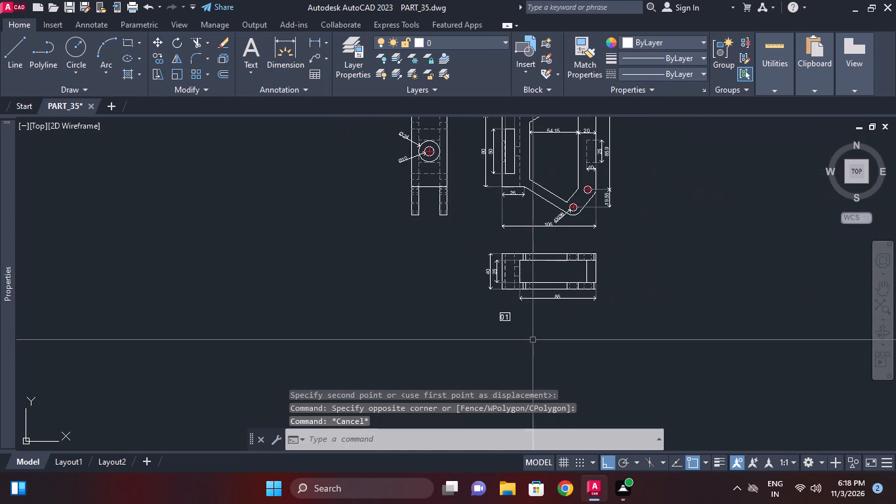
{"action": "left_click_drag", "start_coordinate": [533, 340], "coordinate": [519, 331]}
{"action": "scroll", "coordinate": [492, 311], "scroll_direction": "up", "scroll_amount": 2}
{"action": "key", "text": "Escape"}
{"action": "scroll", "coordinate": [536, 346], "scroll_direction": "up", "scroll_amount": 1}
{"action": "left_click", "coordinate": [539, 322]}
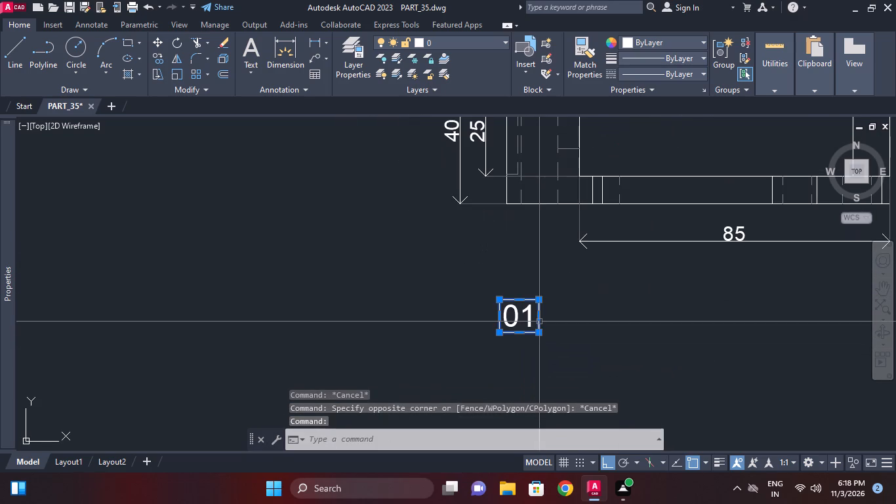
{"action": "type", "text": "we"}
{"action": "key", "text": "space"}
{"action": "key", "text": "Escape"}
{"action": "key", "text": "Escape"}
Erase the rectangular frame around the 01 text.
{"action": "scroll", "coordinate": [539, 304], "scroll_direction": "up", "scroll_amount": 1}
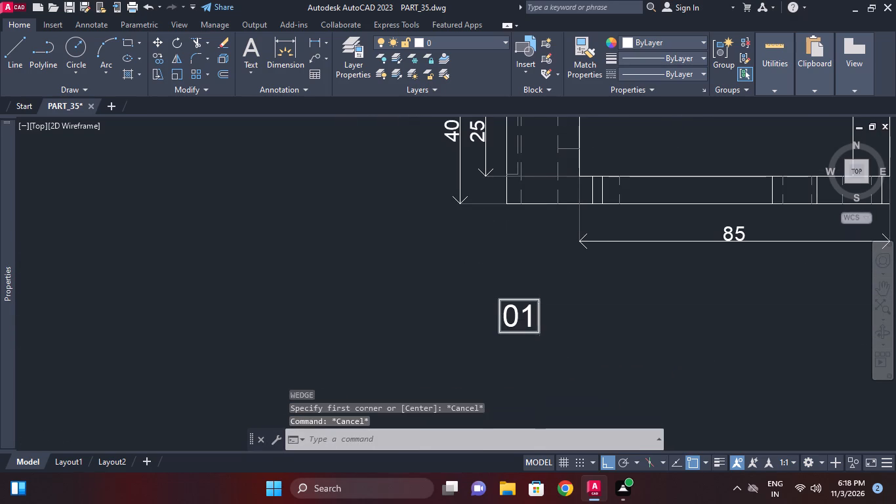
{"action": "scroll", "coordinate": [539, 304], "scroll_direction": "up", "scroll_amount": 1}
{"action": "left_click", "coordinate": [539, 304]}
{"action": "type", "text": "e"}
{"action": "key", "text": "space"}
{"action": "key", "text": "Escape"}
Draw a circle of about 6 mm radius around the 01 text, centred on it.
{"action": "key", "text": "c"}
{"action": "key", "text": "space"}
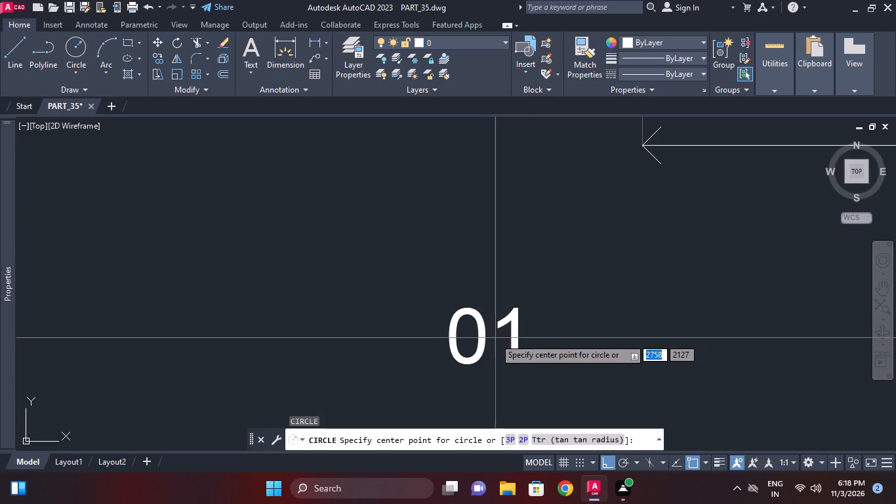
{"action": "left_click", "coordinate": [489, 337]}
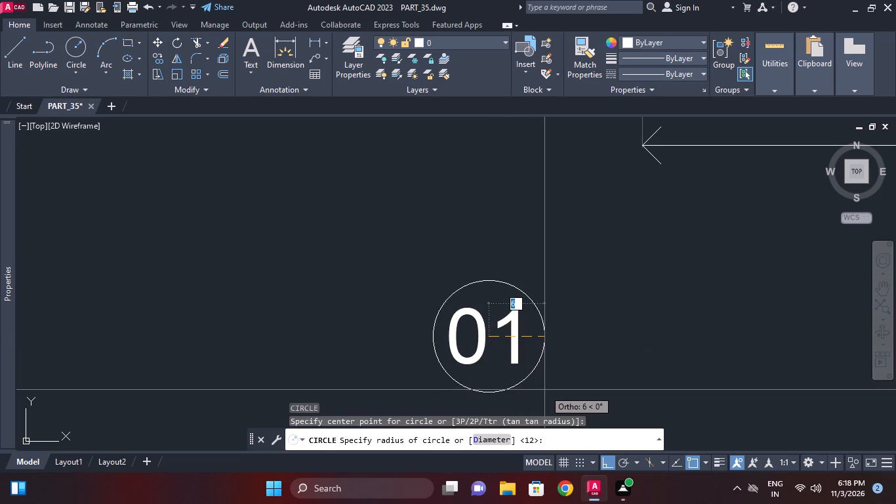
{"action": "left_click", "coordinate": [548, 387]}
{"action": "scroll", "coordinate": [535, 341], "scroll_direction": "down", "scroll_amount": 1}
{"action": "middle_click", "coordinate": [535, 339]}
Move only the 01 text very slightly to adjust its position within the circle.
{"action": "left_click", "coordinate": [529, 333]}
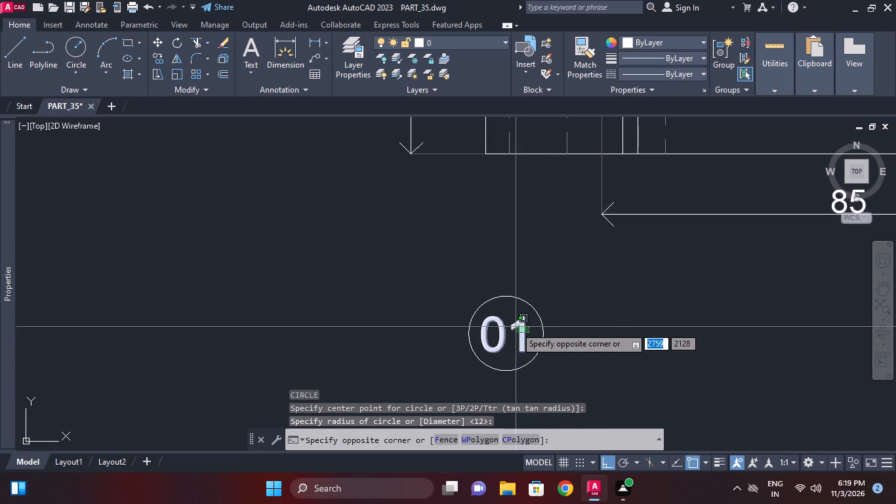
{"action": "left_click", "coordinate": [515, 326]}
{"action": "middle_click_drag", "start_coordinate": [578, 346], "coordinate": [600, 346]}
{"action": "key", "text": "m"}
{"action": "key", "text": "space"}
{"action": "left_click", "coordinate": [601, 352]}
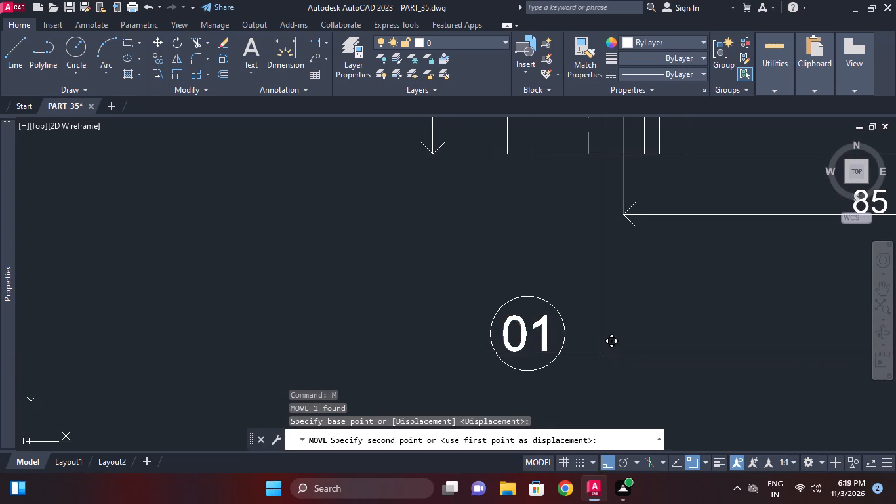
{"action": "left_click", "coordinate": [602, 352]}
{"action": "key", "text": "Escape"}
Move the circle and 01 text together into the gap between the side and front views, near their lower ends, with Ortho off.
{"action": "left_click_drag", "start_coordinate": [600, 367], "coordinate": [592, 365]}
{"action": "left_click", "coordinate": [420, 245]}
{"action": "scroll", "coordinate": [497, 283], "scroll_direction": "down", "scroll_amount": 2}
{"action": "key", "text": "m"}
{"action": "key", "text": "space"}
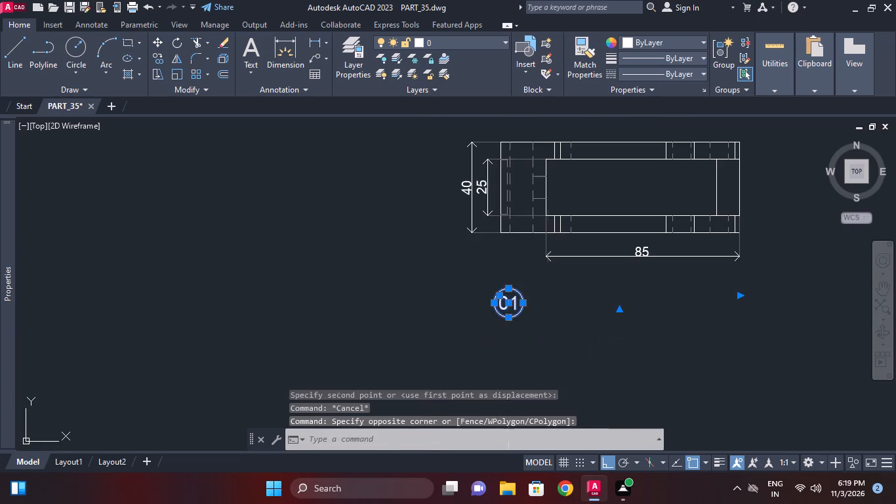
{"action": "left_click_drag", "start_coordinate": [548, 362], "coordinate": [550, 356]}
{"action": "middle_click_drag", "start_coordinate": [493, 328], "coordinate": [487, 372]}
{"action": "key", "text": "F8"}
{"action": "middle_click_drag", "start_coordinate": [452, 334], "coordinate": [465, 377]}
{"action": "scroll", "coordinate": [462, 388], "scroll_direction": "down", "scroll_amount": 2}
{"action": "middle_click_drag", "start_coordinate": [481, 286], "coordinate": [478, 337]}
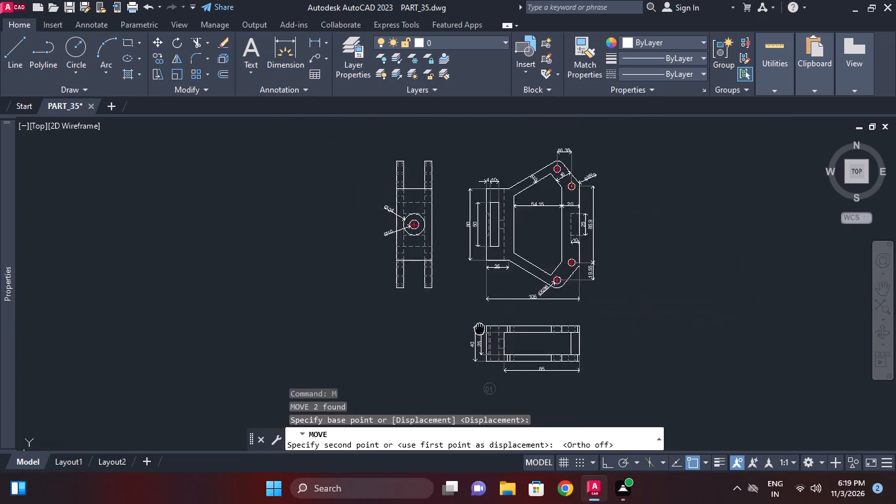
{"action": "middle_click_drag", "start_coordinate": [478, 337], "coordinate": [476, 341]}
{"action": "scroll", "coordinate": [474, 336], "scroll_direction": "up", "scroll_amount": 1}
{"action": "left_click", "coordinate": [470, 326]}
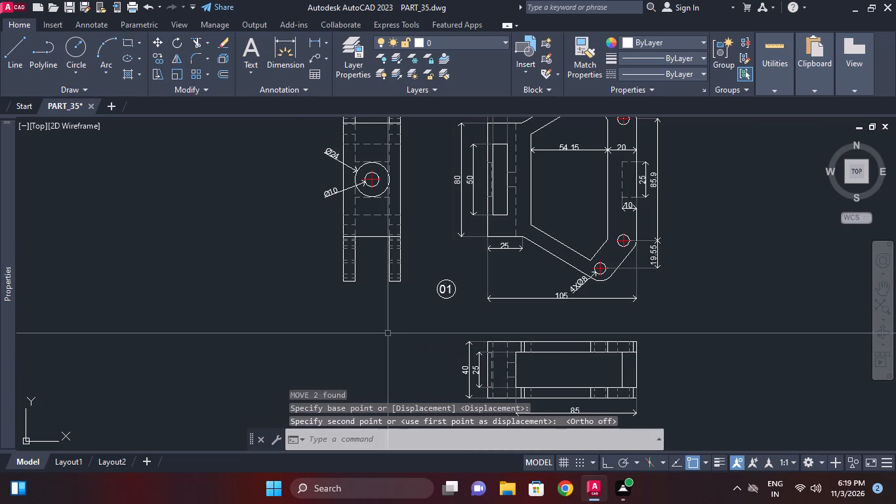
Draw a 14 mm horizontal line in the empty area beyond the front view's 85.9 dimension, with Ortho on.
{"action": "middle_click_drag", "start_coordinate": [555, 285], "coordinate": [340, 319]}
{"action": "scroll", "coordinate": [338, 318], "scroll_direction": "down", "scroll_amount": 2}
{"action": "middle_click", "coordinate": [445, 279]}
{"action": "middle_click_drag", "start_coordinate": [438, 321], "coordinate": [456, 303]}
{"action": "middle_click_drag", "start_coordinate": [511, 288], "coordinate": [499, 296]}
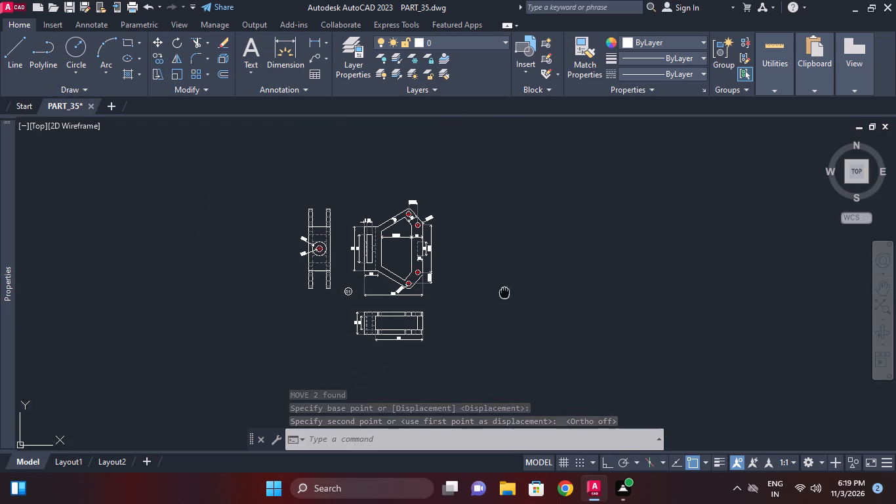
{"action": "middle_click_drag", "start_coordinate": [499, 296], "coordinate": [482, 308]}
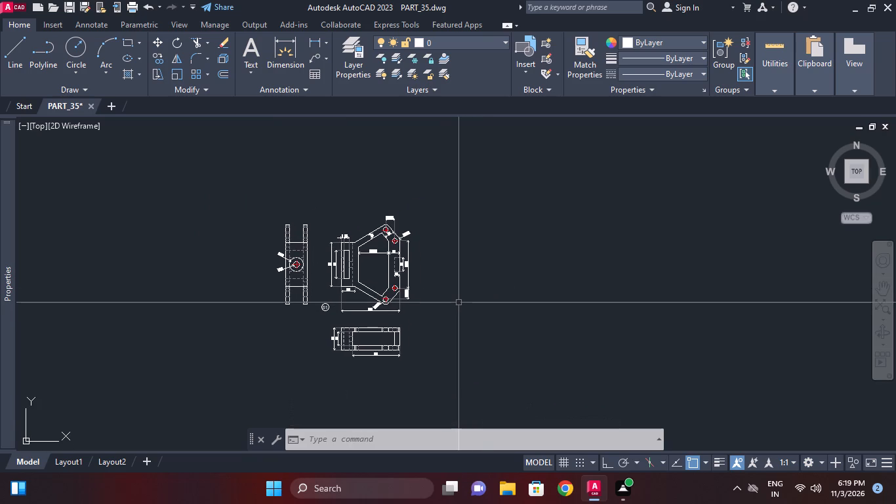
{"action": "middle_click", "coordinate": [455, 345]}
{"action": "type", "text": "l"}
{"action": "key", "text": "space"}
{"action": "middle_click_drag", "start_coordinate": [483, 341], "coordinate": [454, 356]}
{"action": "middle_click", "coordinate": [495, 306]}
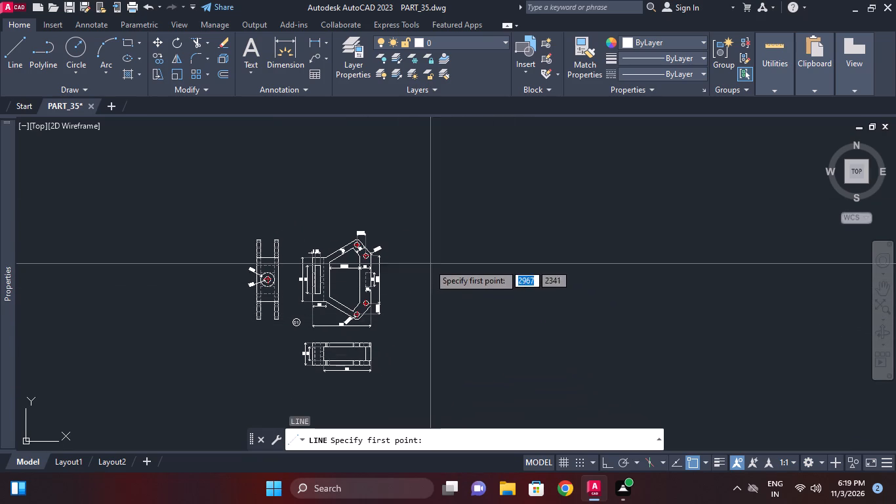
{"action": "scroll", "coordinate": [422, 260], "scroll_direction": "up", "scroll_amount": 2}
{"action": "left_click", "coordinate": [409, 282]}
{"action": "key", "text": "F8"}
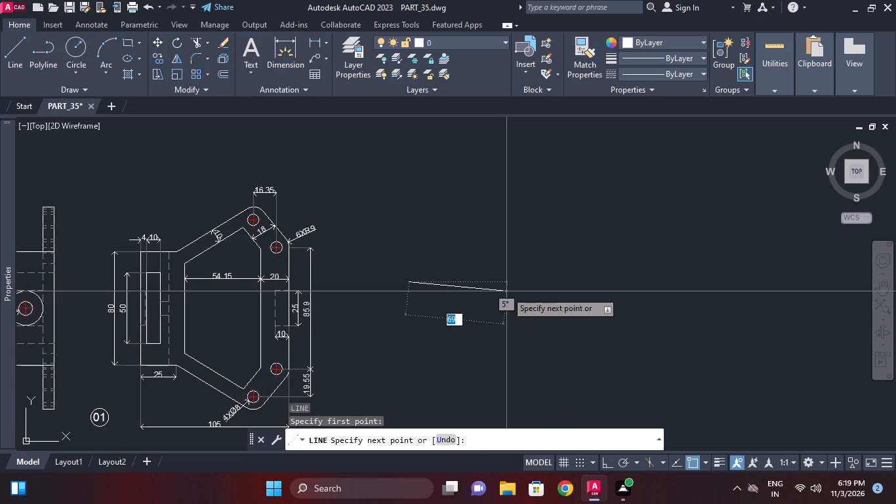
{"action": "key", "text": "4"}
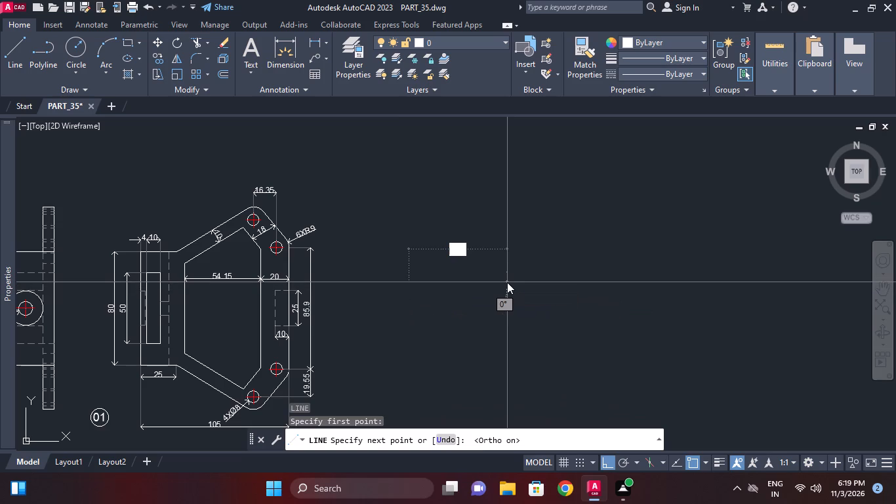
{"action": "key", "text": "BackSpace"}
{"action": "type", "text": "14"}
{"action": "key", "text": "Return"}
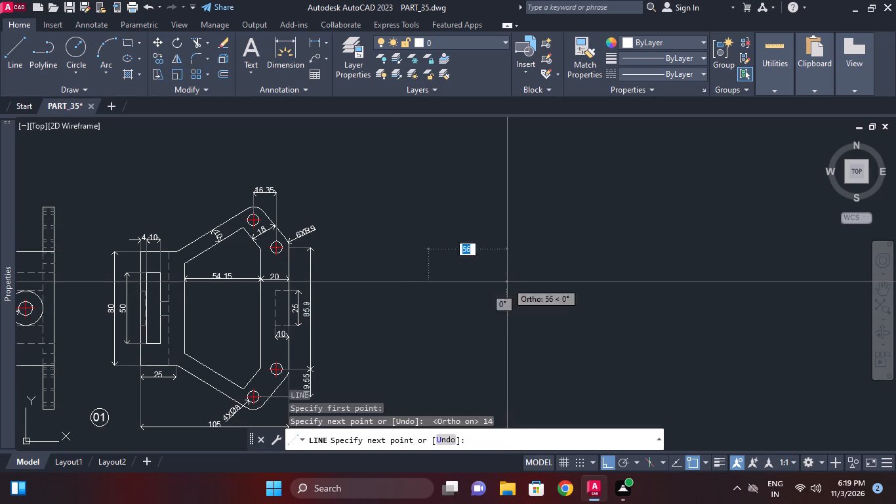
{"action": "key", "text": "Return"}
Complete a rectangle below the 14 mm line with connected segments 3 mm down, 14 mm across and 3 mm up.
{"action": "scroll", "coordinate": [417, 297], "scroll_direction": "up", "scroll_amount": 2}
{"action": "key", "text": "space"}
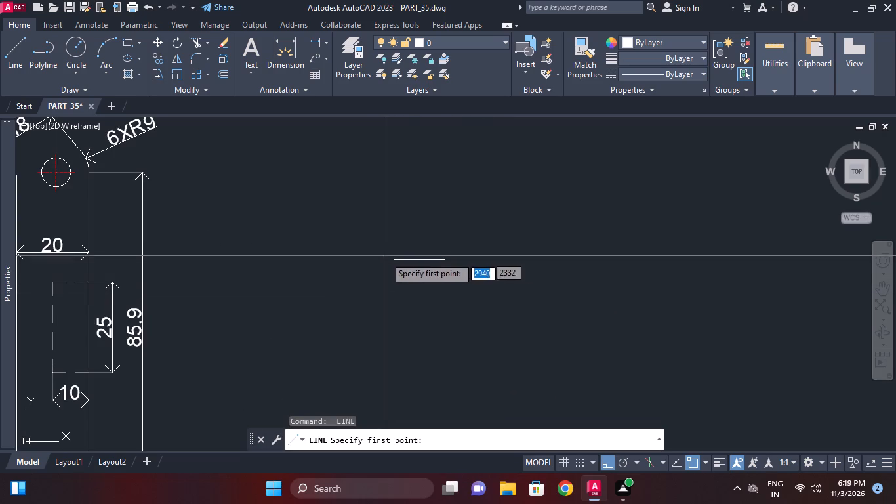
{"action": "left_click", "coordinate": [390, 259]}
{"action": "key", "text": "3"}
{"action": "key", "text": "Return"}
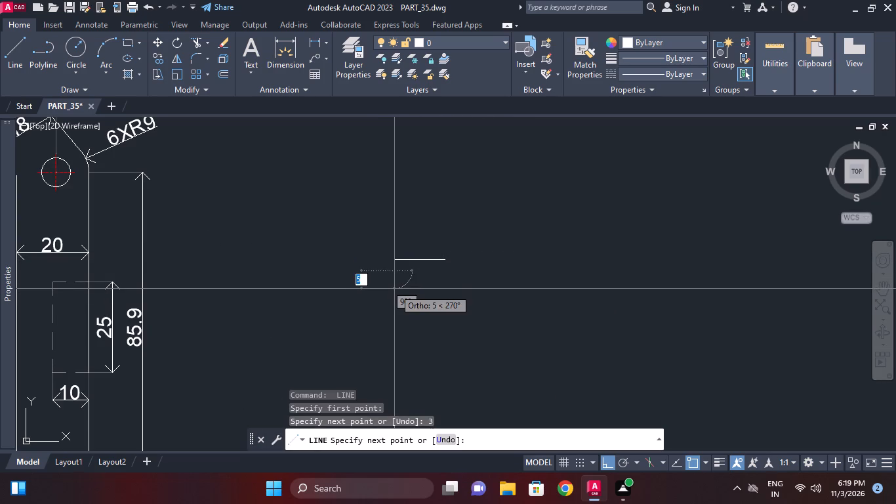
{"action": "type", "text": "14"}
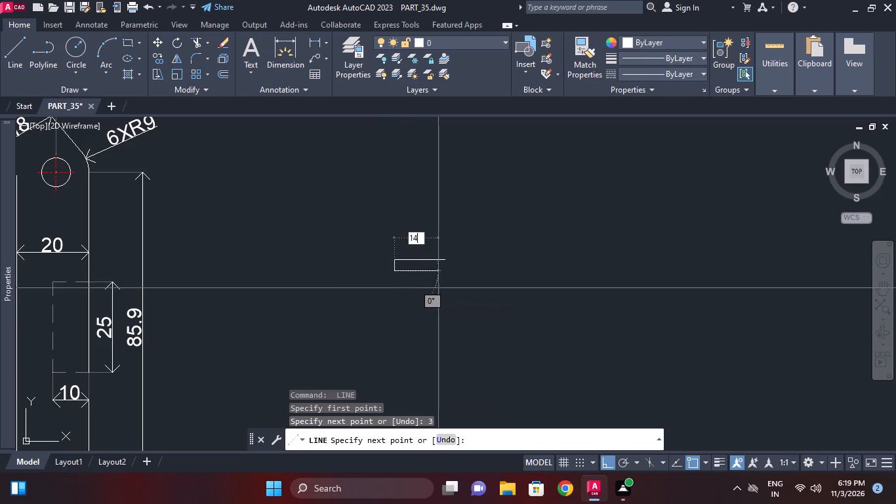
{"action": "key", "text": "Return"}
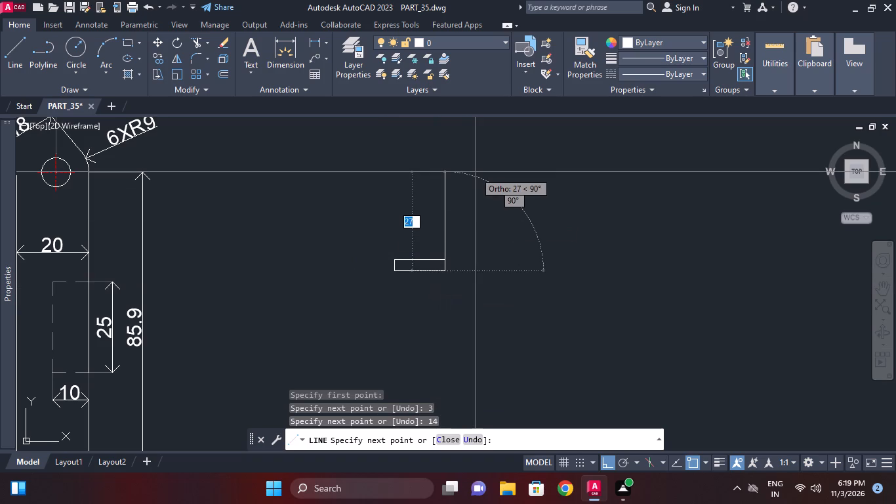
{"action": "key", "text": "3"}
{"action": "key", "text": "Return"}
{"action": "key", "text": "Return"}
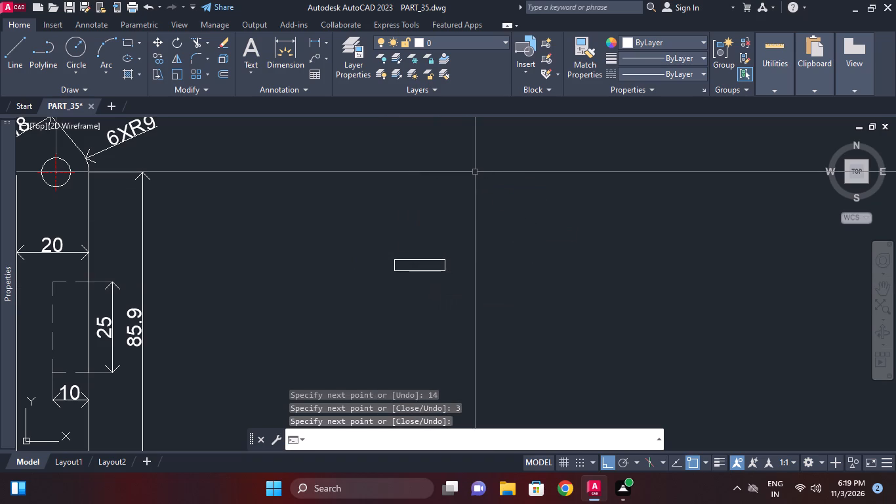
Offset both short sides and the top edge of the rectangle 1 mm inward.
{"action": "scroll", "coordinate": [441, 275], "scroll_direction": "up", "scroll_amount": 1}
{"action": "scroll", "coordinate": [370, 268], "scroll_direction": "up", "scroll_amount": 2}
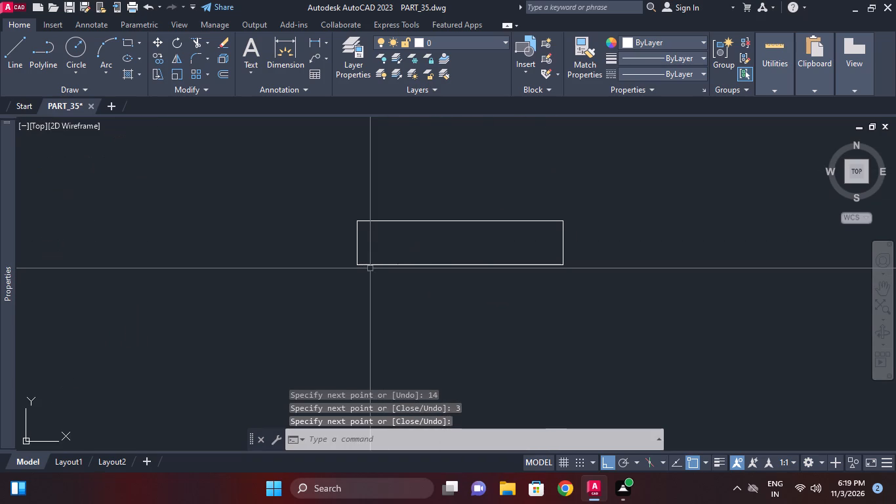
{"action": "type", "text": "o"}
{"action": "key", "text": "space"}
{"action": "type", "text": "1"}
{"action": "key", "text": "space"}
{"action": "left_click", "coordinate": [356, 237]}
{"action": "left_click", "coordinate": [432, 236]}
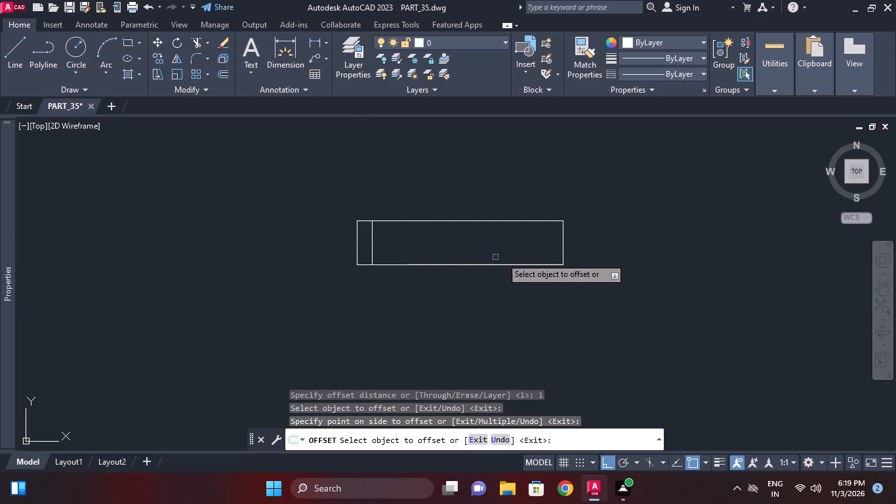
{"action": "left_click_drag", "start_coordinate": [562, 243], "coordinate": [546, 238]}
{"action": "left_click", "coordinate": [519, 232]}
{"action": "left_click", "coordinate": [519, 223]}
{"action": "left_click", "coordinate": [513, 246]}
{"action": "key", "text": "Escape"}
Draw diagonal chamfer lines across the rectangle's two upper corners between the ends of the offset lines.
{"action": "middle_click_drag", "start_coordinate": [443, 247], "coordinate": [441, 240]}
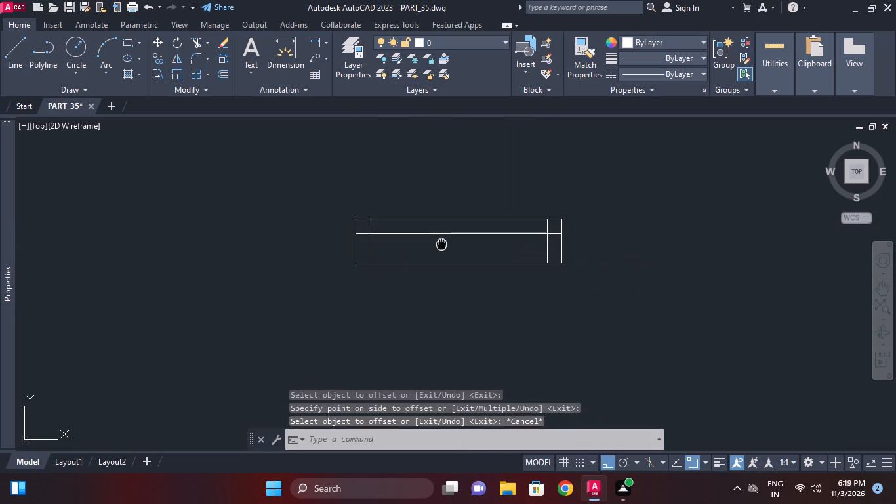
{"action": "middle_click_drag", "start_coordinate": [441, 240], "coordinate": [441, 237]}
{"action": "key", "text": "l"}
{"action": "key", "text": "space"}
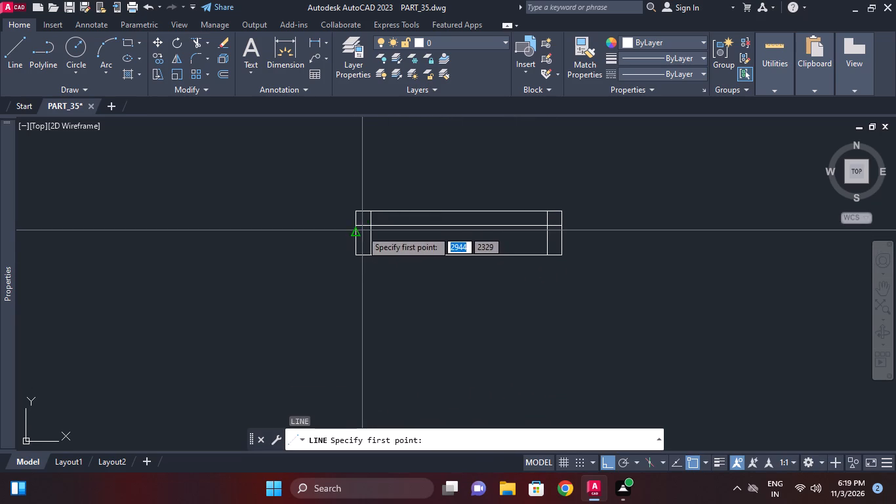
{"action": "left_click", "coordinate": [356, 224]}
{"action": "left_click", "coordinate": [366, 211]}
{"action": "key", "text": "Escape"}
{"action": "key", "text": "space"}
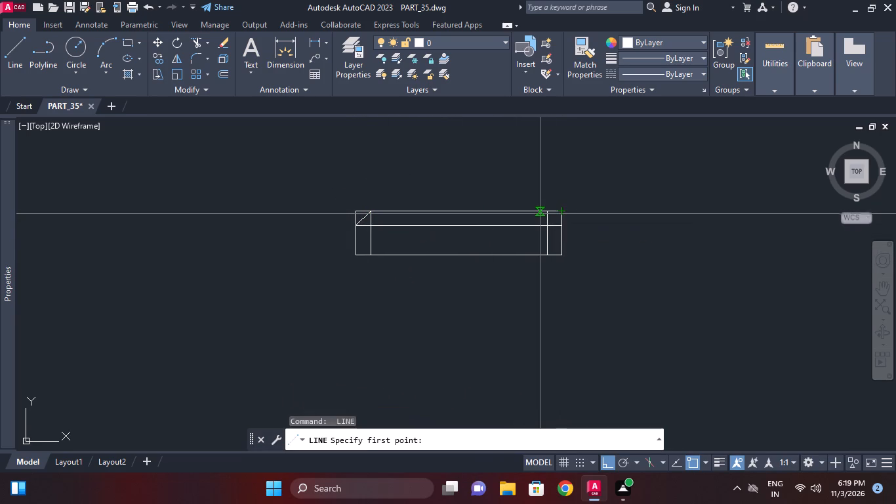
{"action": "left_click", "coordinate": [542, 212]}
{"action": "left_click", "coordinate": [561, 223]}
{"action": "key", "text": "Escape"}
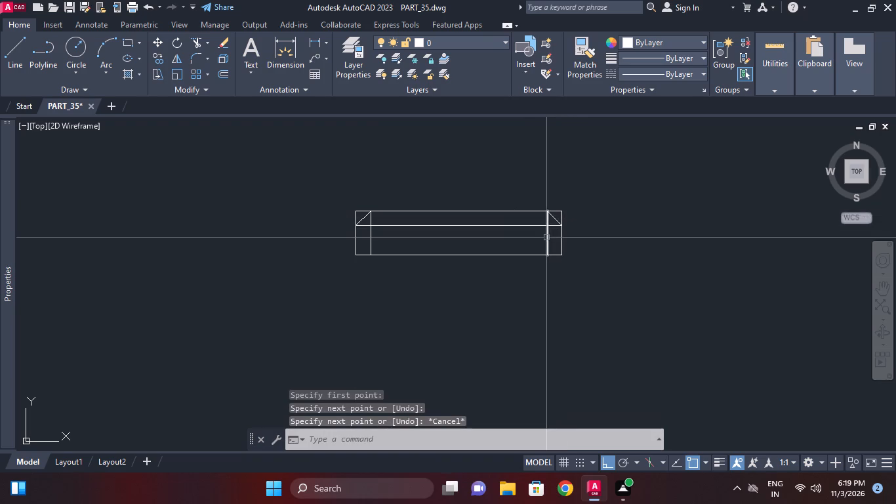
Trim the top and side edge stubs outside the diagonals at both upper corners.
{"action": "left_click", "coordinate": [546, 236]}
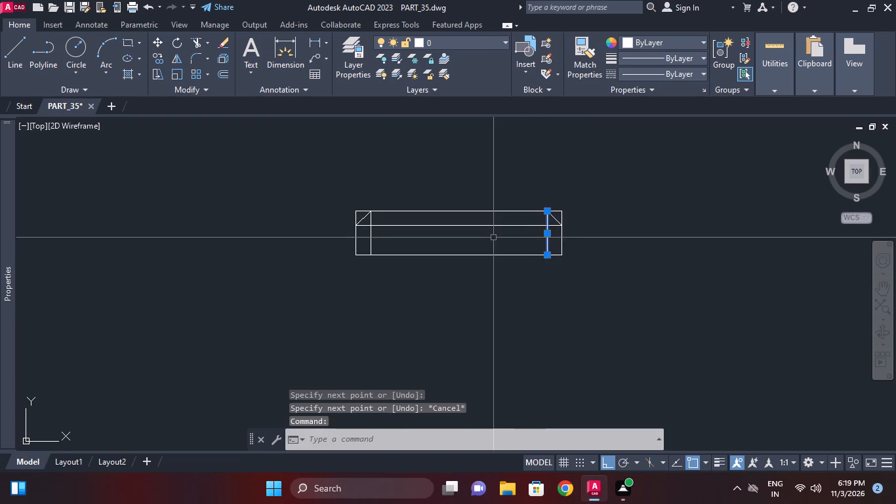
{"action": "key", "text": "Escape"}
{"action": "scroll", "coordinate": [563, 209], "scroll_direction": "up", "scroll_amount": 1}
{"action": "type", "text": "tr"}
{"action": "key", "text": "space"}
{"action": "key", "text": "space"}
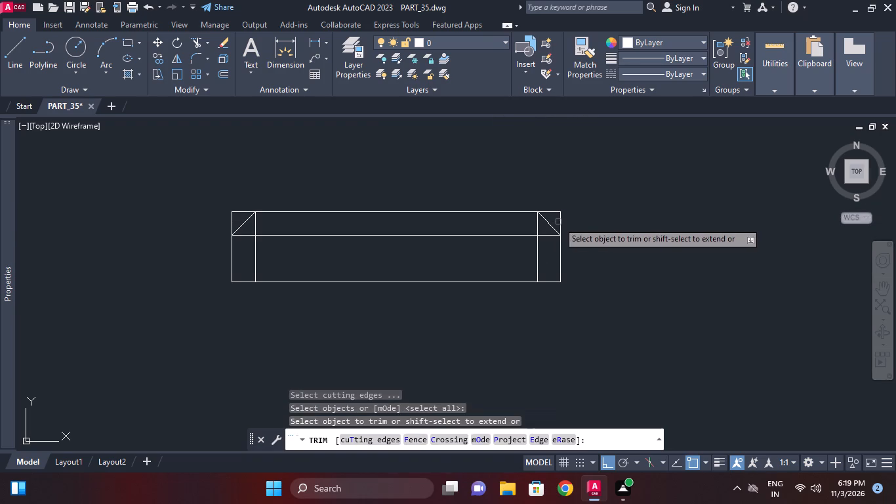
{"action": "left_click", "coordinate": [560, 222]}
{"action": "left_click", "coordinate": [554, 213]}
{"action": "left_click", "coordinate": [237, 210]}
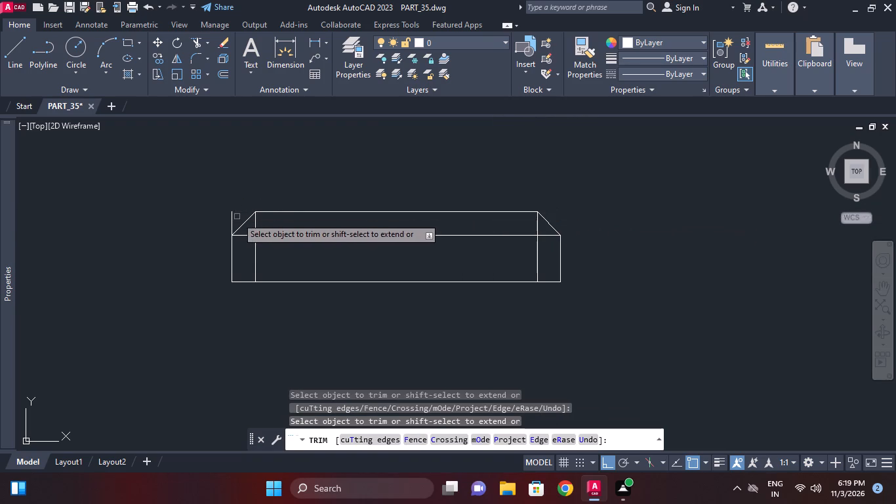
{"action": "left_click", "coordinate": [234, 219]}
{"action": "left_click", "coordinate": [228, 220]}
{"action": "key", "text": "Escape"}
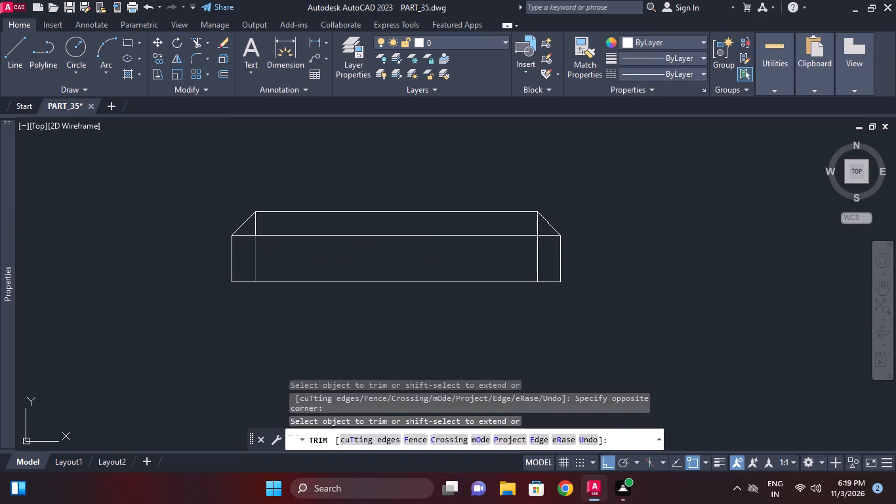
Erase the two inner vertical offset lines from the chamfered head.
{"action": "left_click", "coordinate": [254, 253]}
{"action": "key", "text": "e"}
{"action": "key", "text": "space"}
{"action": "left_click", "coordinate": [537, 256]}
{"action": "key", "text": "e"}
{"action": "key", "text": "space"}
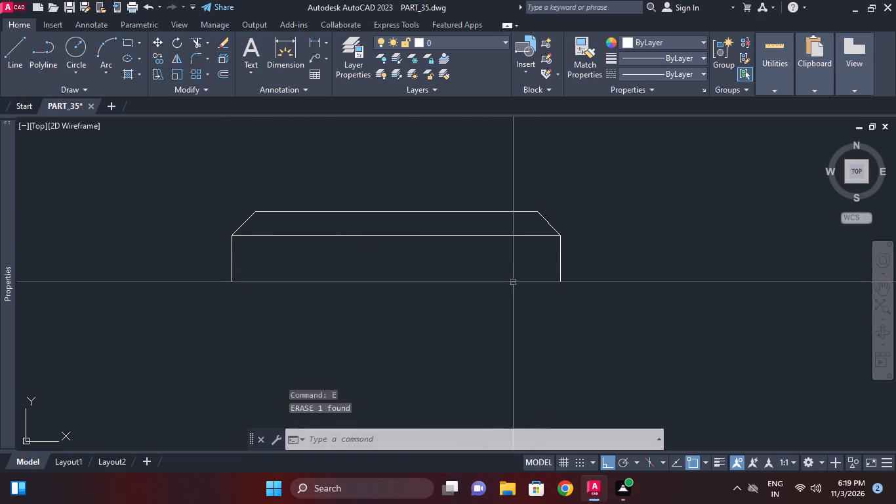
Draw a 24.75 mm vertical line downward from the midpoint of the head's bottom edge.
{"action": "middle_click_drag", "start_coordinate": [487, 289], "coordinate": [483, 257]}
{"action": "scroll", "coordinate": [485, 263], "scroll_direction": "down", "scroll_amount": 1}
{"action": "key", "text": "Escape"}
{"action": "middle_click", "coordinate": [485, 258]}
{"action": "key", "text": "l"}
{"action": "key", "text": "space"}
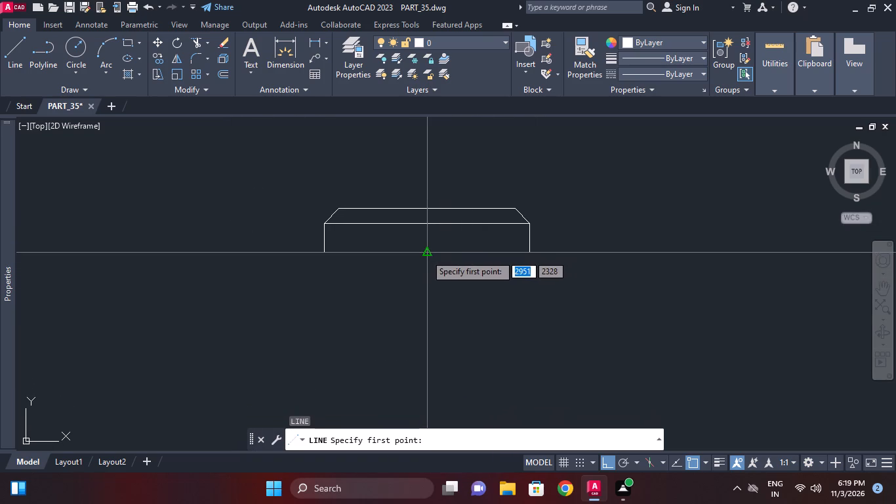
{"action": "left_click", "coordinate": [426, 255]}
{"action": "type", "text": "24.75"}
{"action": "key", "text": "Return"}
{"action": "key", "text": "Return"}
{"action": "key", "text": "Escape"}
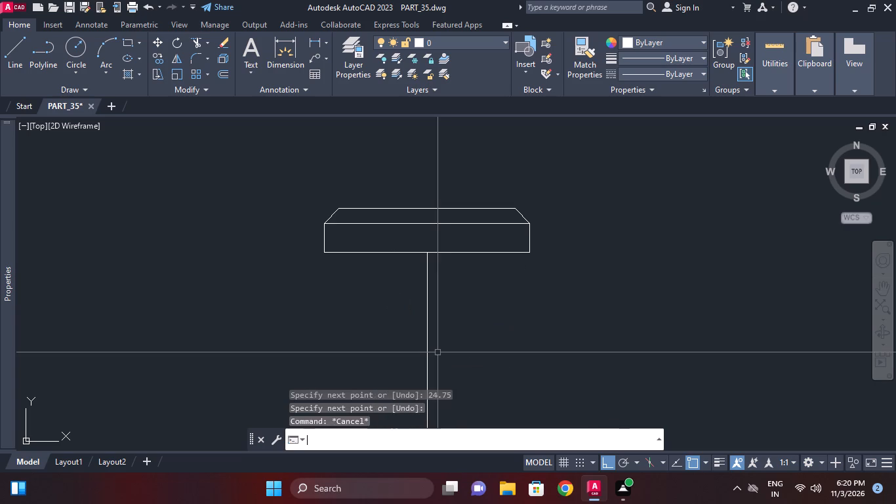
Offset the vertical centre line 4 mm to each side to form the shank edges.
{"action": "type", "text": "o"}
{"action": "key", "text": "space"}
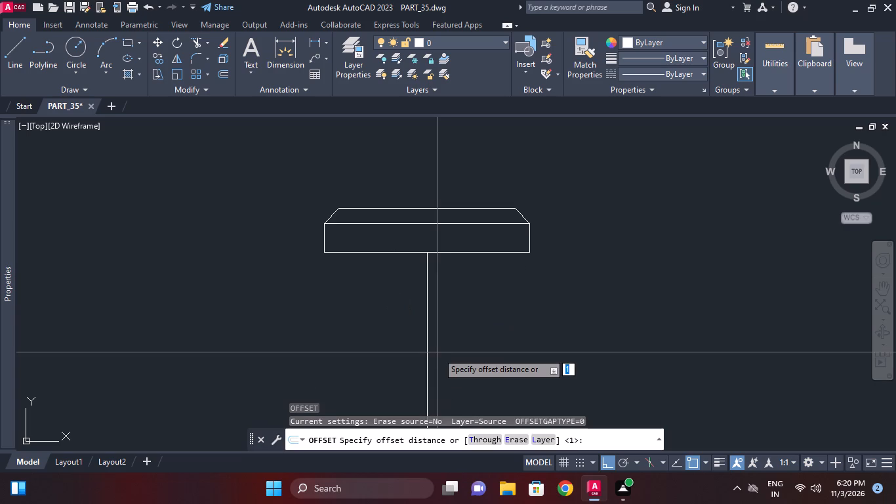
{"action": "key", "text": "4"}
{"action": "key", "text": "Return"}
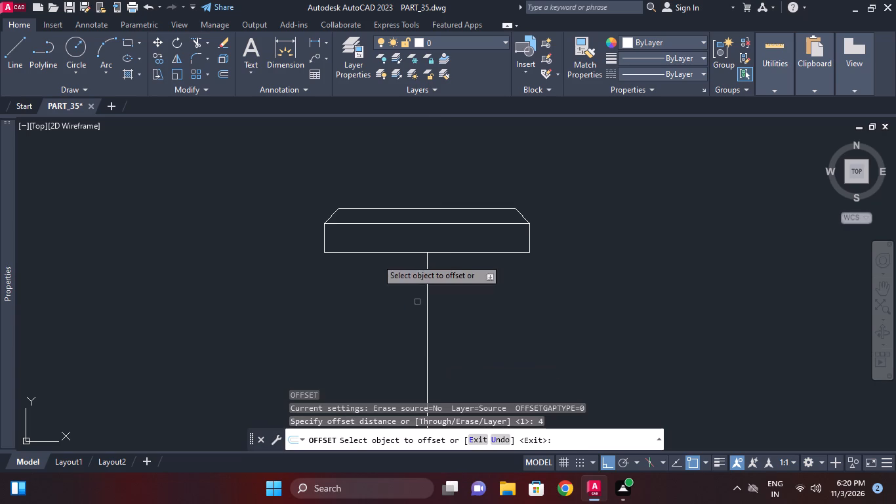
{"action": "scroll", "coordinate": [357, 261], "scroll_direction": "down", "scroll_amount": 1}
{"action": "middle_click_drag", "start_coordinate": [434, 255], "coordinate": [478, 128]}
{"action": "left_click", "coordinate": [443, 186]}
{"action": "left_click", "coordinate": [422, 175]}
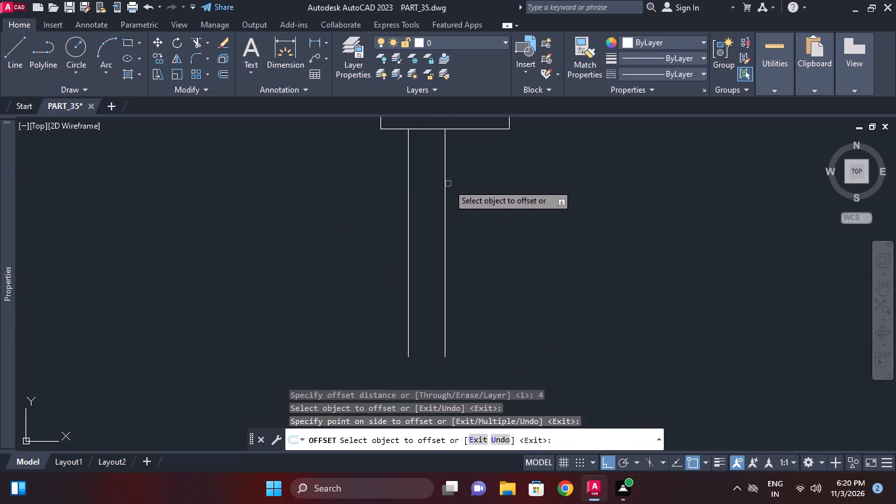
{"action": "left_click", "coordinate": [448, 184]}
{"action": "left_click_drag", "start_coordinate": [443, 177], "coordinate": [464, 174]}
{"action": "left_click", "coordinate": [466, 175]}
{"action": "middle_click_drag", "start_coordinate": [486, 221], "coordinate": [495, 191]}
{"action": "key", "text": "Escape"}
{"action": "middle_click", "coordinate": [485, 222]}
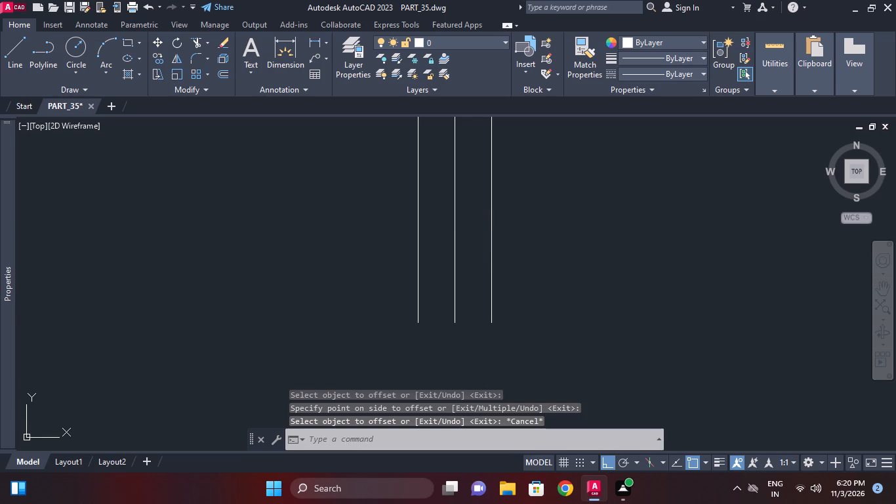
Close the lower end of the shank with a horizontal line between its two outer edges.
{"action": "key", "text": "l"}
{"action": "key", "text": "space"}
{"action": "left_click", "coordinate": [417, 322]}
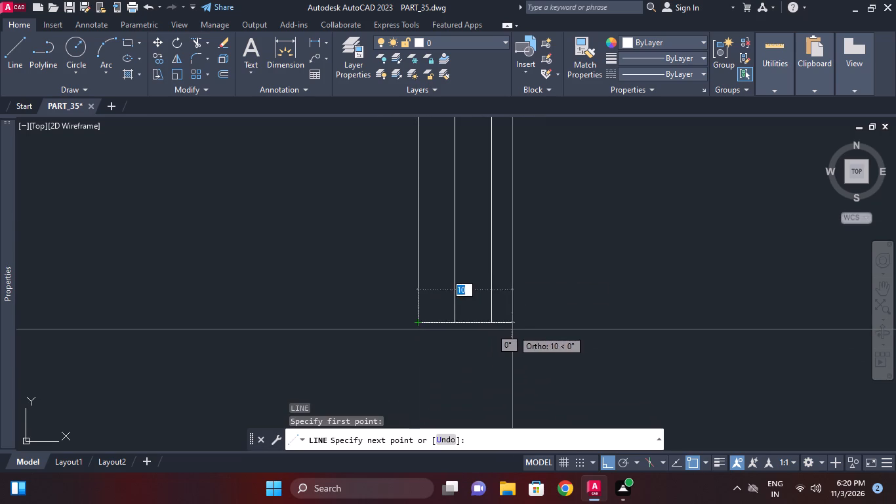
{"action": "left_click", "coordinate": [497, 325]}
{"action": "key", "text": "Escape"}
Offset the shank's bottom line 3 mm upward.
{"action": "middle_click_drag", "start_coordinate": [517, 291], "coordinate": [516, 306]}
{"action": "scroll", "coordinate": [518, 301], "scroll_direction": "down", "scroll_amount": 1}
{"action": "middle_click_drag", "start_coordinate": [518, 301], "coordinate": [516, 321]}
{"action": "key", "text": "Escape"}
{"action": "type", "text": "o"}
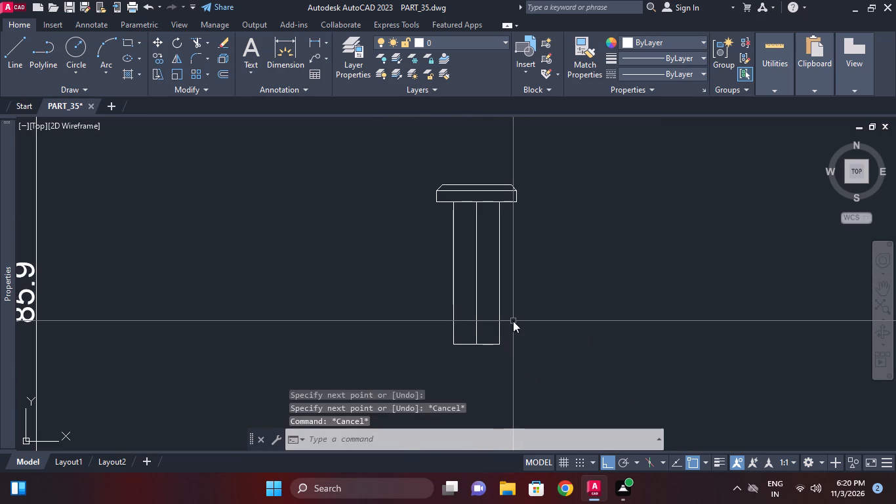
{"action": "key", "text": "space"}
{"action": "key", "text": "3"}
{"action": "key", "text": "space"}
{"action": "left_click", "coordinate": [491, 342]}
{"action": "left_click", "coordinate": [491, 295]}
{"action": "key", "text": "Escape"}
Add a vertical linear dimension for the shank's length, placed beside its right edge.
{"action": "middle_click_drag", "start_coordinate": [491, 320], "coordinate": [487, 306]}
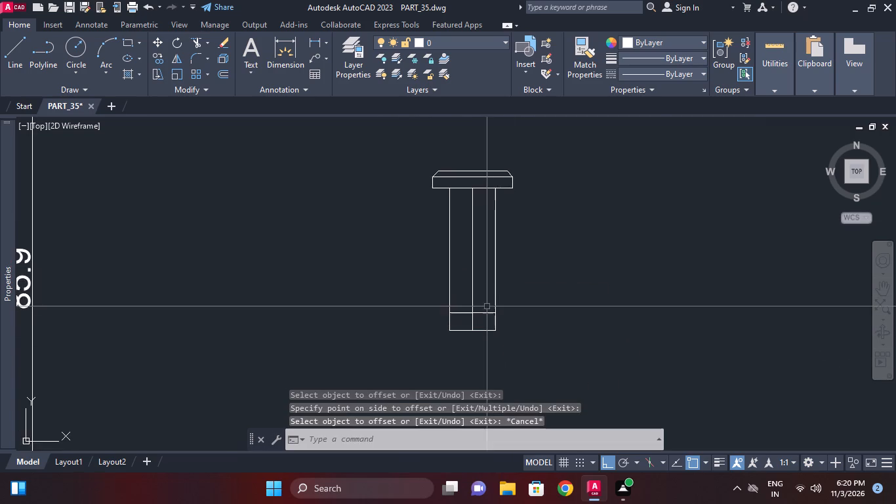
{"action": "middle_click_drag", "start_coordinate": [487, 308], "coordinate": [487, 314]}
{"action": "scroll", "coordinate": [487, 308], "scroll_direction": "up", "scroll_amount": 1}
{"action": "scroll", "coordinate": [507, 304], "scroll_direction": "down", "scroll_amount": 1}
{"action": "middle_click_drag", "start_coordinate": [507, 304], "coordinate": [502, 316]}
{"action": "key", "text": "Escape"}
{"action": "middle_click", "coordinate": [516, 277]}
{"action": "key", "text": "d"}
{"action": "type", "text": "li"}
{"action": "key", "text": "space"}
{"action": "key", "text": "space"}
{"action": "left_click", "coordinate": [495, 247]}
{"action": "left_click", "coordinate": [497, 246]}
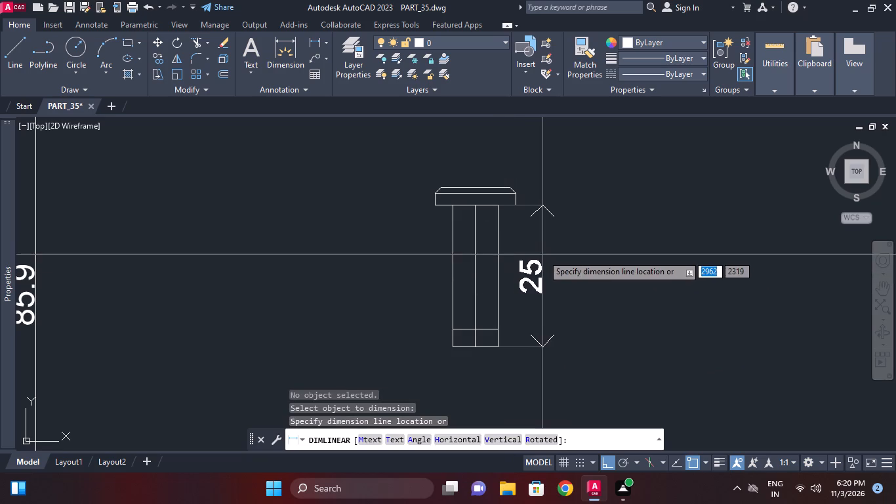
{"action": "left_click", "coordinate": [549, 257]}
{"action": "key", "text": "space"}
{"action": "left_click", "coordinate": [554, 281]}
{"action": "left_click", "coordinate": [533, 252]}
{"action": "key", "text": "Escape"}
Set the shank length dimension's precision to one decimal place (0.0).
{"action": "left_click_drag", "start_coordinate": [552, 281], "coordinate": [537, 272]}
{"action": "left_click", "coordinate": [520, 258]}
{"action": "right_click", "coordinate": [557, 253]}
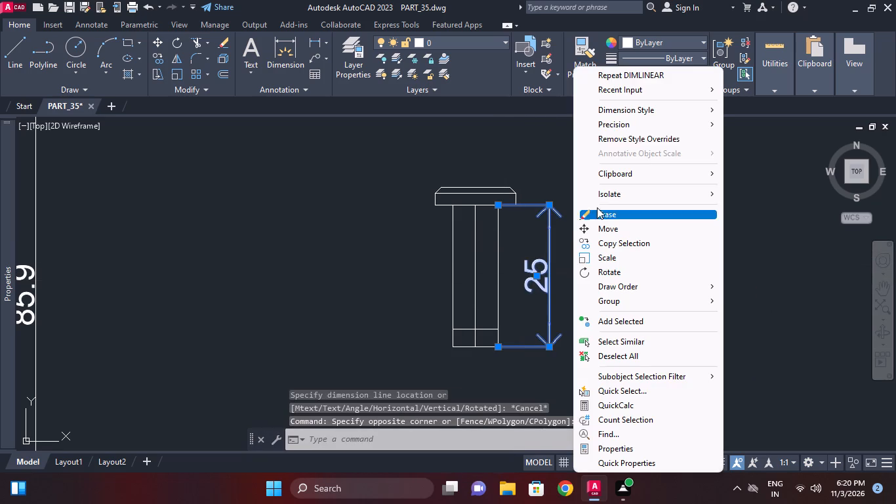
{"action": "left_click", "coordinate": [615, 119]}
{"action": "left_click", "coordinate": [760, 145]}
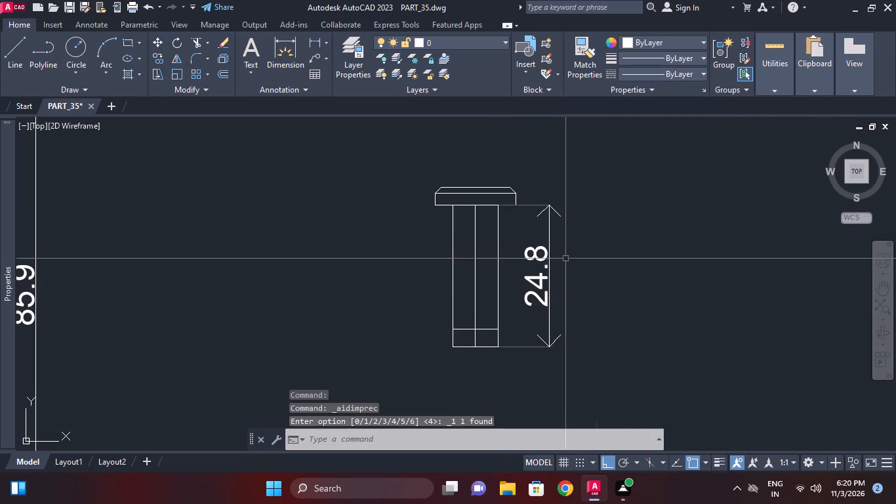
Set the shank length dimension's precision to two decimal places (0.00).
{"action": "left_click", "coordinate": [542, 244]}
{"action": "right_click", "coordinate": [631, 242]}
{"action": "left_click", "coordinate": [691, 130]}
{"action": "left_click", "coordinate": [786, 156]}
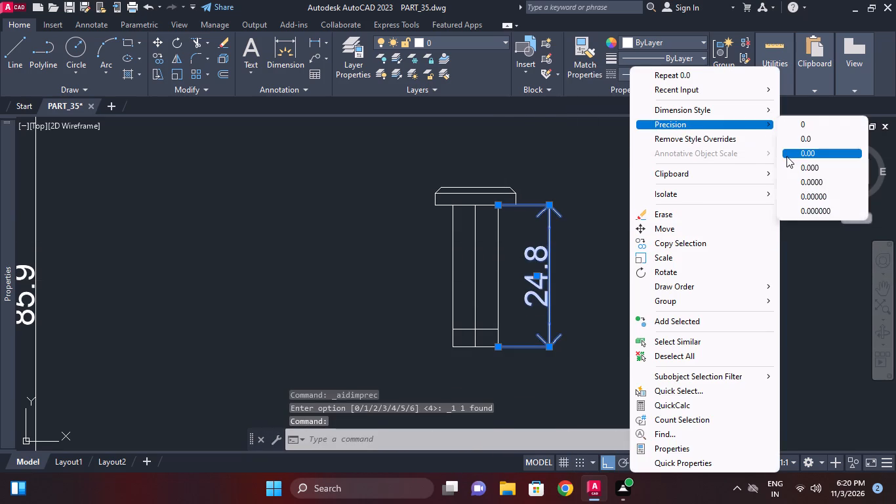
Erase the vertical centre line running through the pin's shank.
{"action": "middle_click_drag", "start_coordinate": [683, 241], "coordinate": [698, 242]}
{"action": "key", "text": "Escape"}
{"action": "key", "text": "e"}
{"action": "key", "text": "space"}
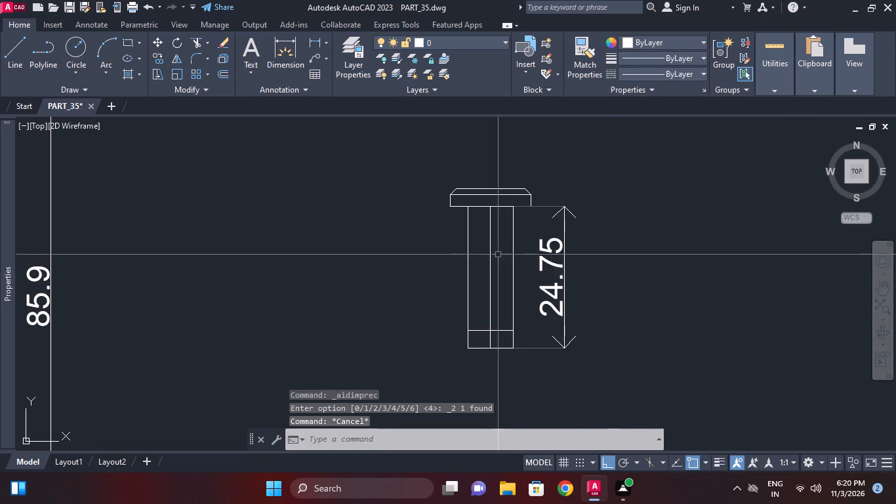
{"action": "left_click", "coordinate": [489, 246]}
{"action": "right_click", "coordinate": [489, 246]}
{"action": "middle_click", "coordinate": [525, 274]}
Add a horizontal linear dimension for the pin head's width, placed above the head.
{"action": "type", "text": "dli"}
{"action": "key", "text": "space"}
{"action": "key", "text": "space"}
{"action": "left_click", "coordinate": [509, 196]}
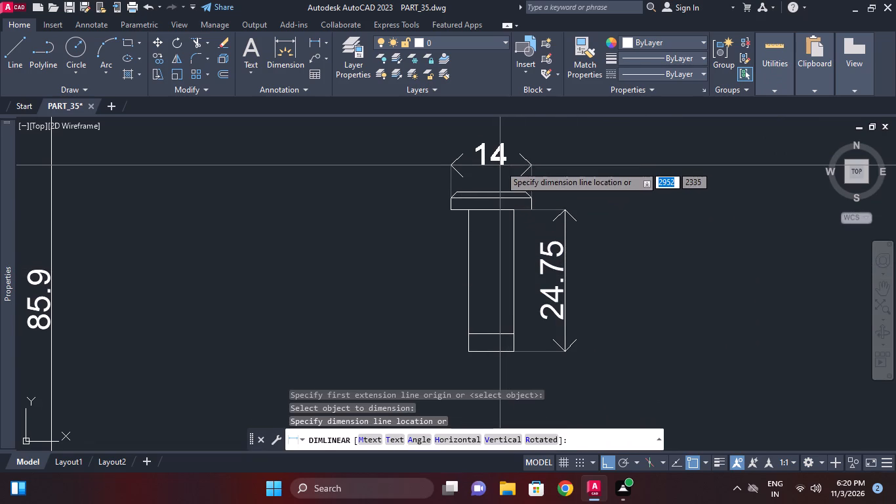
{"action": "left_click", "coordinate": [500, 159]}
{"action": "key", "text": "Escape"}
Add a diameter symbol in front of the head width dimension's value using %%C.
{"action": "double_click", "coordinate": [498, 148]}
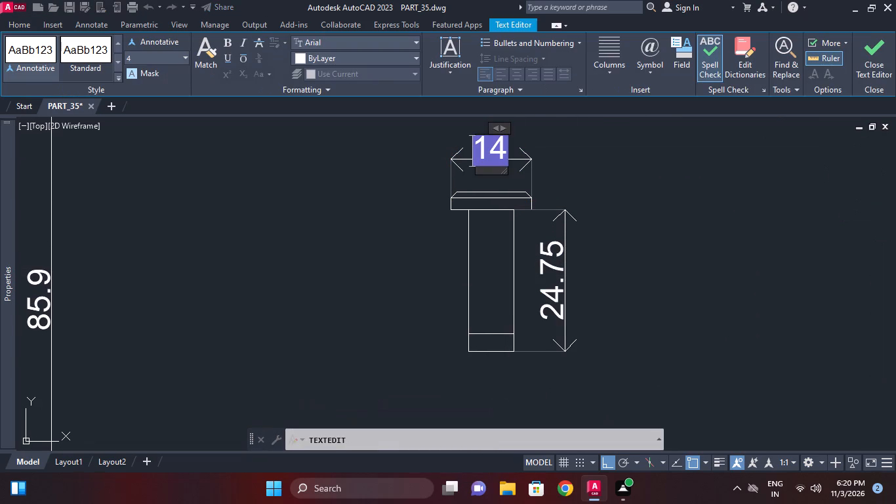
{"action": "key", "text": "shift+percent"}
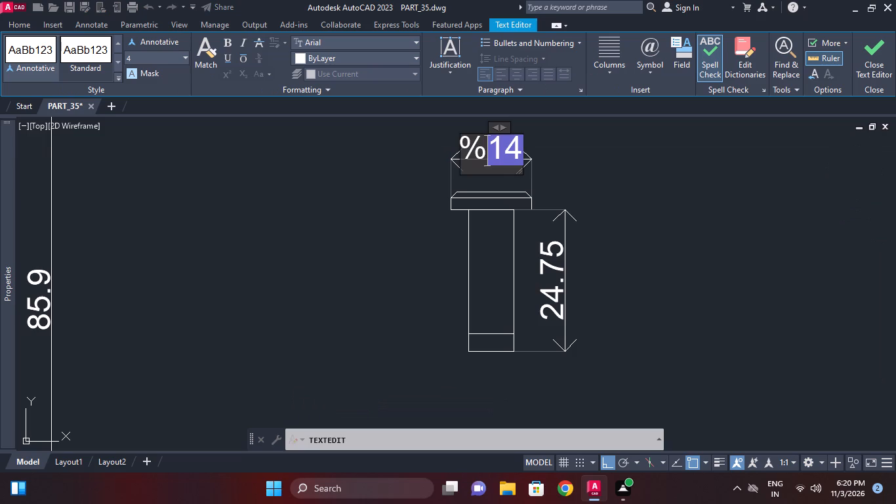
{"action": "key", "text": "shift+percent"}
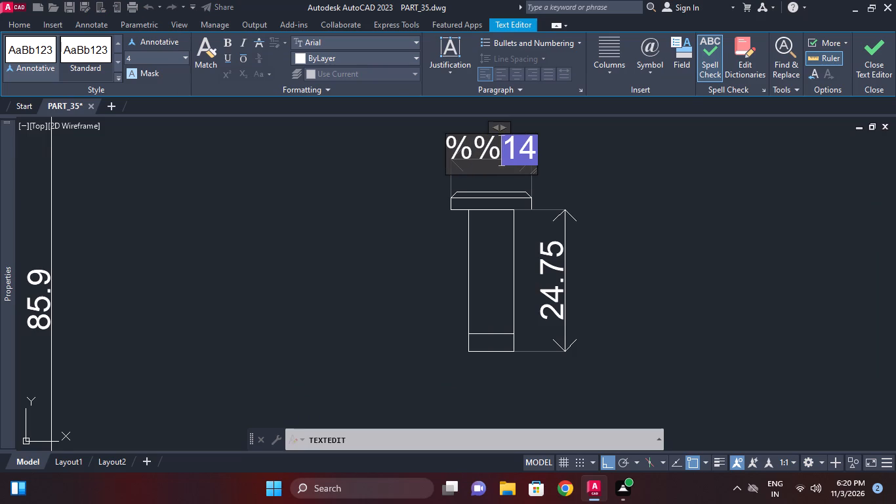
{"action": "key", "text": "shift+c"}
{"action": "left_click", "coordinate": [598, 175]}
{"action": "key", "text": "Escape"}
Add a vertical linear dimension for the pin head's full height, placed to the left of the head.
{"action": "type", "text": "dli"}
{"action": "key", "text": "space"}
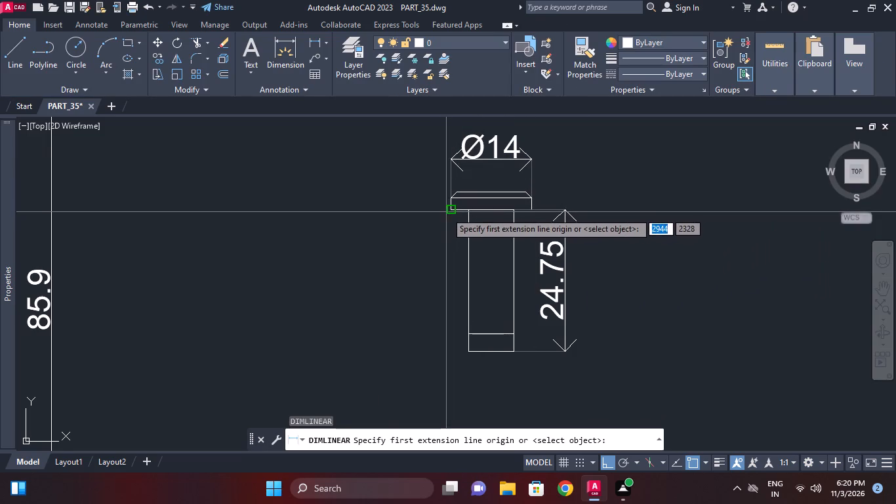
{"action": "left_click", "coordinate": [449, 210]}
{"action": "left_click", "coordinate": [458, 190]}
{"action": "left_click", "coordinate": [430, 203]}
Add a vertical linear dimension for the band at the shank's bottom end, aligned with the head height dimension.
{"action": "key", "text": "space"}
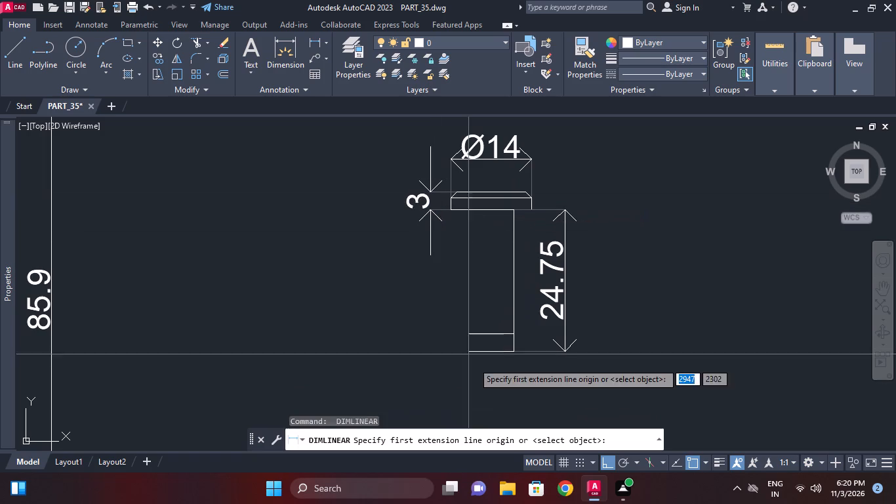
{"action": "left_click", "coordinate": [470, 352]}
{"action": "left_click", "coordinate": [470, 340]}
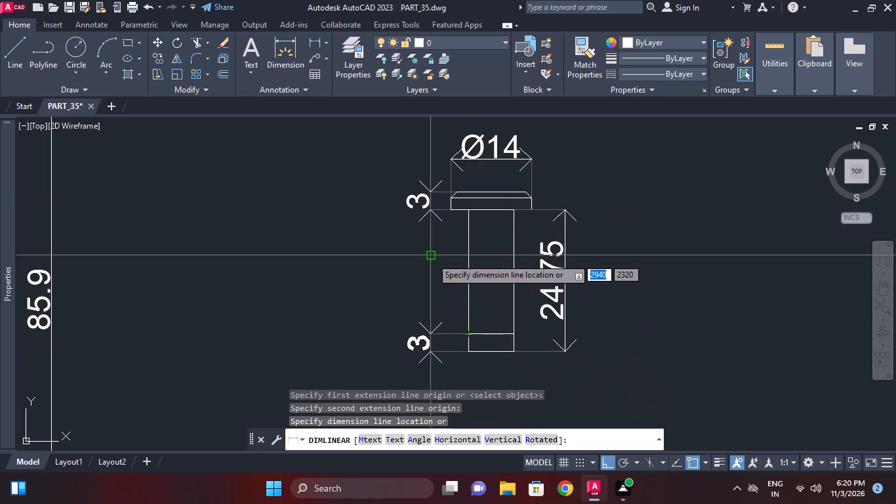
{"action": "left_click", "coordinate": [434, 260]}
Add a horizontal linear dimension for the shank's width, placed below its bottom edge.
{"action": "middle_click_drag", "start_coordinate": [524, 318], "coordinate": [505, 309]}
{"action": "scroll", "coordinate": [518, 315], "scroll_direction": "down", "scroll_amount": 1}
{"action": "middle_click_drag", "start_coordinate": [585, 360], "coordinate": [563, 332]}
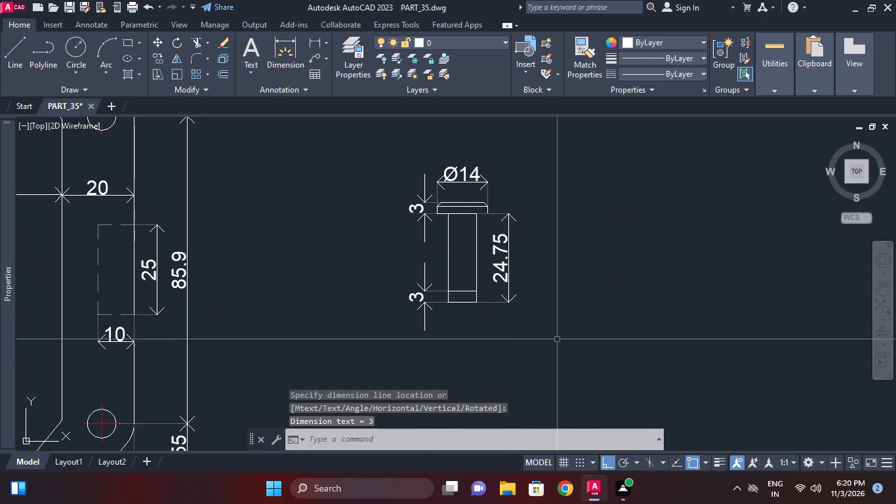
{"action": "scroll", "coordinate": [491, 306], "scroll_direction": "up", "scroll_amount": 1}
{"action": "middle_click_drag", "start_coordinate": [491, 306], "coordinate": [490, 312]}
{"action": "key", "text": "Escape"}
{"action": "type", "text": "dli"}
{"action": "key", "text": "space"}
{"action": "key", "text": "space"}
{"action": "left_click", "coordinate": [449, 308]}
{"action": "left_click", "coordinate": [449, 336]}
{"action": "key", "text": "Escape"}
Add a diameter symbol in front of the shank width dimension's value using %%C.
{"action": "double_click", "coordinate": [444, 322]}
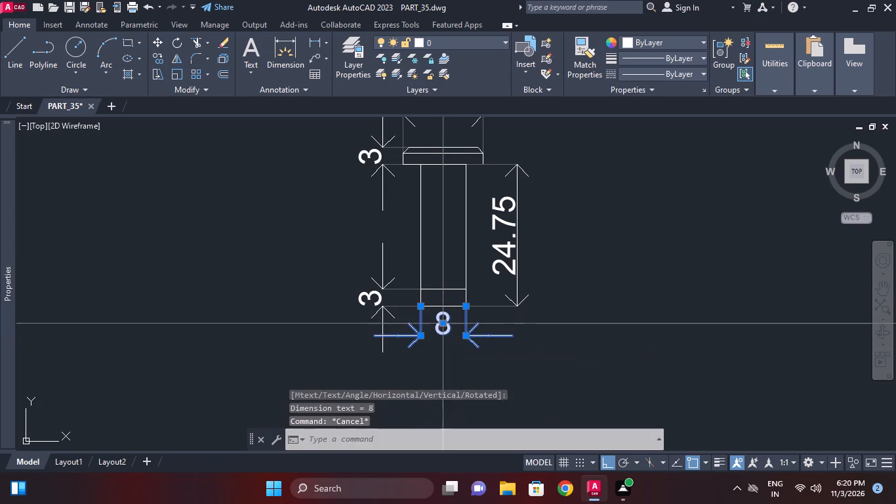
{"action": "type", "text": "%%C"}
{"action": "left_click", "coordinate": [587, 322]}
{"action": "key", "text": "Escape"}
Stretch the Ø8 shank dimension straight down, farther from the shank's bottom edge.
{"action": "left_click_drag", "start_coordinate": [500, 370], "coordinate": [490, 367]}
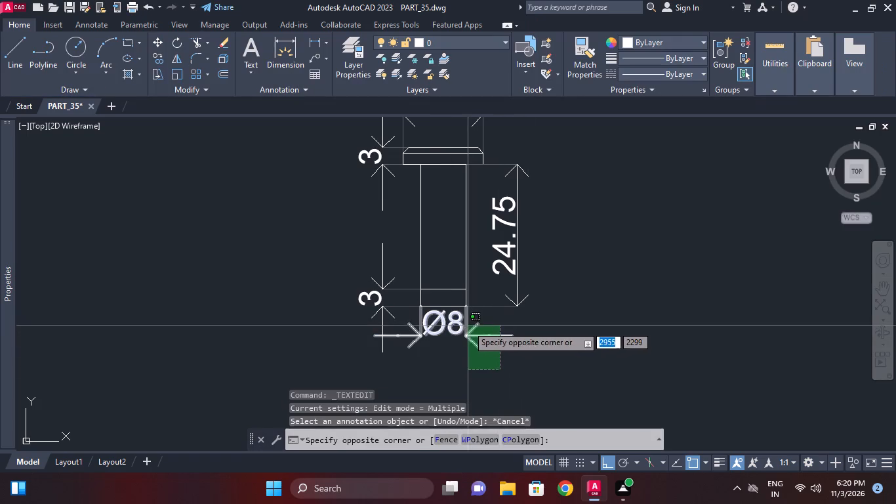
{"action": "left_click", "coordinate": [451, 314]}
{"action": "key", "text": "s"}
{"action": "key", "text": "space"}
{"action": "left_click", "coordinate": [512, 334]}
{"action": "left_click", "coordinate": [513, 352]}
{"action": "key", "text": "Escape"}
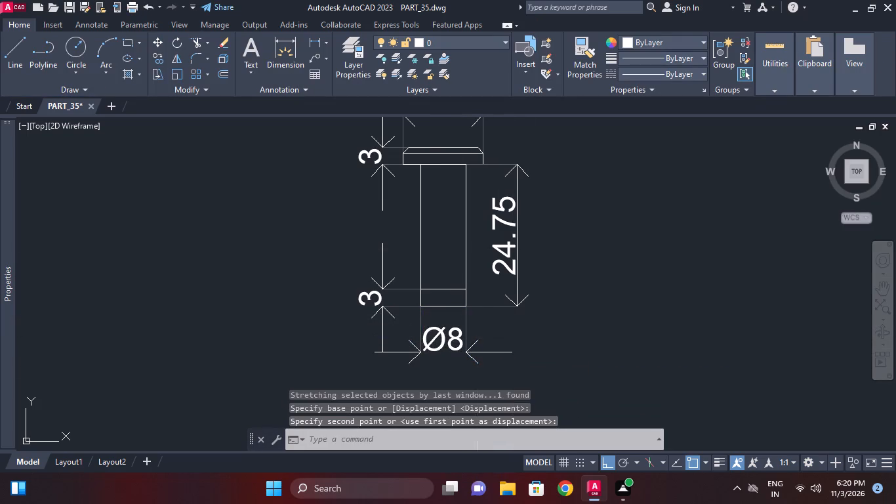
Move the shank length dimension's upper extension line origin from the shank to the head's lower right corner.
{"action": "scroll", "coordinate": [754, 170], "scroll_direction": "up", "scroll_amount": 1}
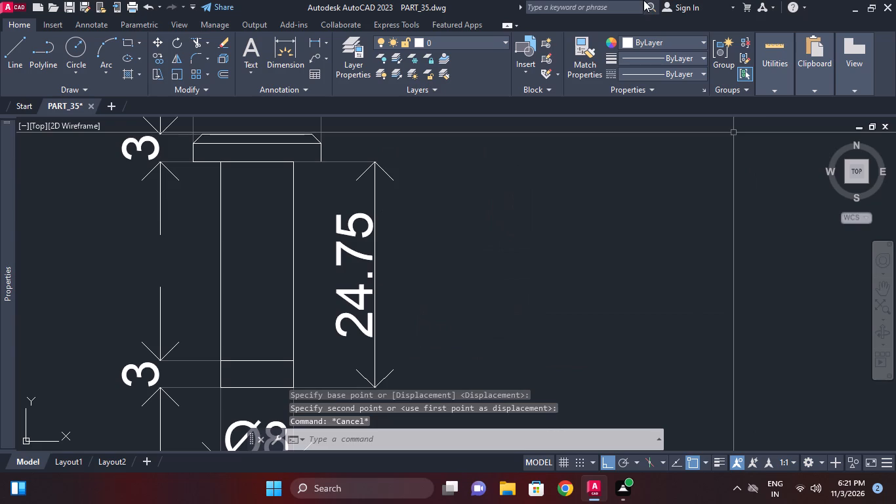
{"action": "key", "text": "Escape"}
{"action": "middle_click", "coordinate": [585, 226]}
{"action": "scroll", "coordinate": [585, 226], "scroll_direction": "down", "scroll_amount": 3}
{"action": "middle_click_drag", "start_coordinate": [553, 249], "coordinate": [566, 266]}
{"action": "key", "text": "Escape"}
{"action": "scroll", "coordinate": [546, 276], "scroll_direction": "down", "scroll_amount": 2}
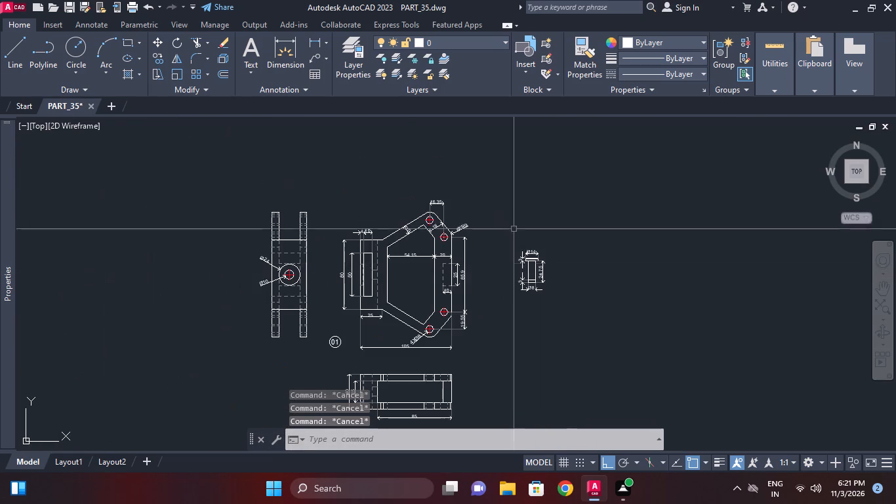
{"action": "scroll", "coordinate": [535, 289], "scroll_direction": "up", "scroll_amount": 1}
{"action": "scroll", "coordinate": [498, 209], "scroll_direction": "up", "scroll_amount": 1}
{"action": "scroll", "coordinate": [591, 244], "scroll_direction": "up", "scroll_amount": 2}
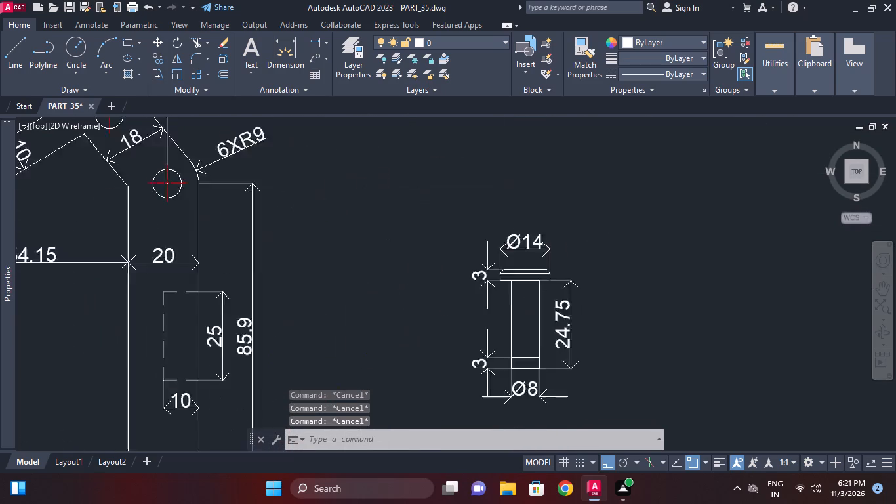
{"action": "scroll", "coordinate": [539, 314], "scroll_direction": "up", "scroll_amount": 2}
{"action": "left_click", "coordinate": [542, 293]}
{"action": "left_click", "coordinate": [528, 255]}
{"action": "left_click", "coordinate": [462, 285]}
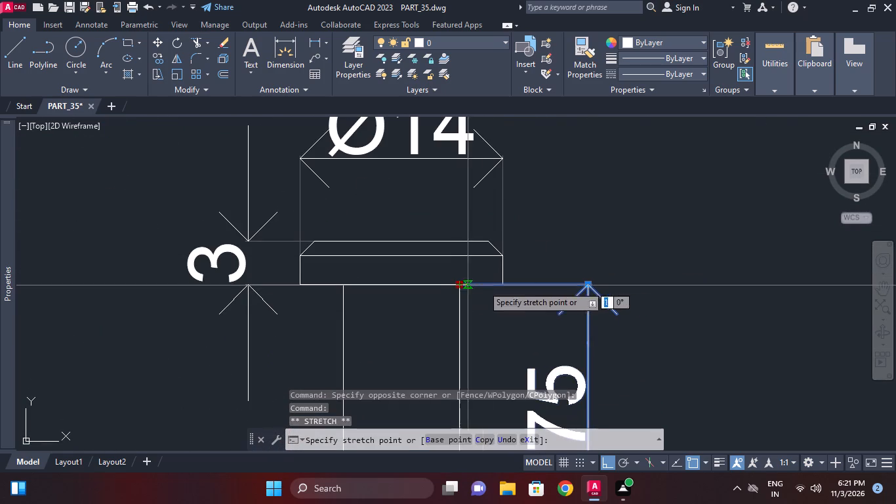
{"action": "left_click", "coordinate": [506, 284]}
{"action": "key", "text": "Escape"}
Add a horizontal linear dimension for the chamfer at the head's upper right corner, placed above the head.
{"action": "middle_click_drag", "start_coordinate": [529, 255], "coordinate": [525, 266]}
{"action": "key", "text": "q"}
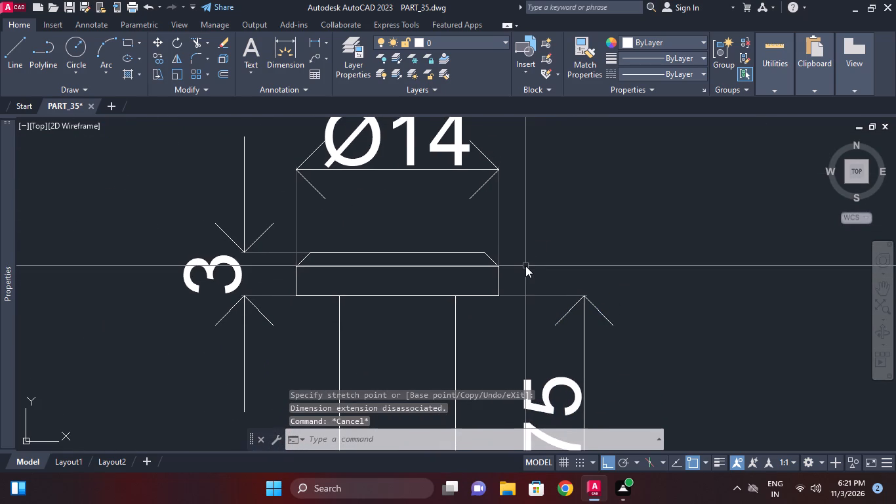
{"action": "key", "text": "Escape"}
{"action": "type", "text": "dli"}
{"action": "key", "text": "space"}
{"action": "scroll", "coordinate": [501, 275], "scroll_direction": "up", "scroll_amount": 1}
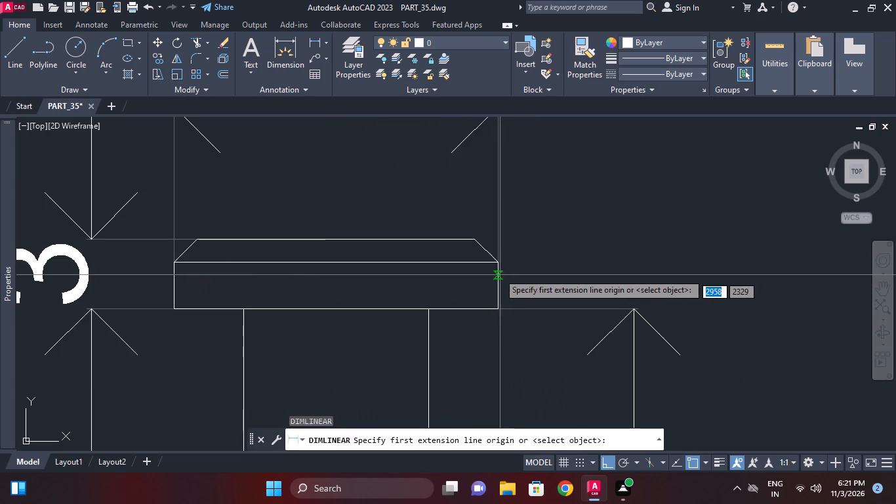
{"action": "key", "text": "space"}
{"action": "left_click", "coordinate": [486, 250]}
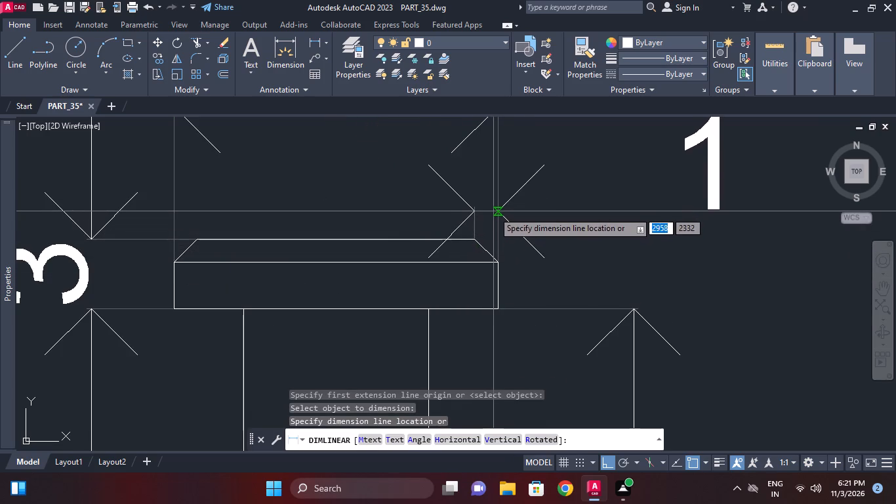
{"action": "scroll", "coordinate": [494, 209], "scroll_direction": "down", "scroll_amount": 1}
{"action": "middle_click_drag", "start_coordinate": [494, 209], "coordinate": [500, 240]}
{"action": "left_click", "coordinate": [500, 221]}
Stretch the Ø14 head dimension about 2 mm upward, away from the chamfer dimension.
{"action": "scroll", "coordinate": [506, 196], "scroll_direction": "up", "scroll_amount": 1}
{"action": "left_click_drag", "start_coordinate": [517, 198], "coordinate": [512, 189]}
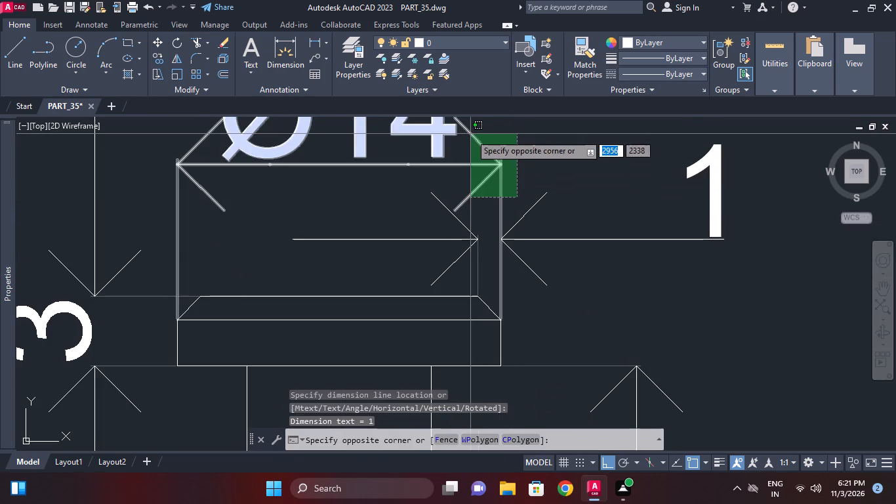
{"action": "left_click", "coordinate": [472, 135]}
{"action": "middle_click_drag", "start_coordinate": [514, 221], "coordinate": [518, 267]}
{"action": "scroll", "coordinate": [514, 222], "scroll_direction": "down", "scroll_amount": 1}
{"action": "key", "text": "s"}
{"action": "key", "text": "space"}
{"action": "left_click", "coordinate": [682, 282]}
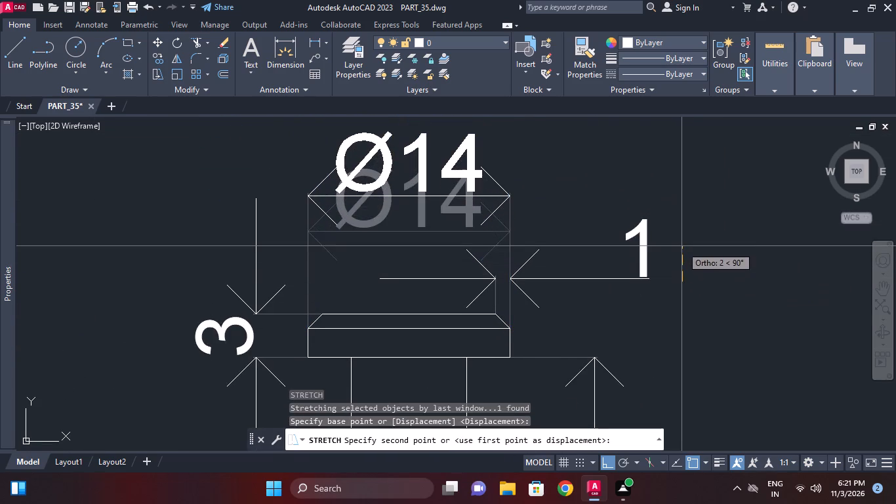
{"action": "left_click", "coordinate": [682, 246]}
{"action": "key", "text": "Escape"}
Stretch the chamfer dimension about 1 mm upward, farther above the pin head.
{"action": "left_click", "coordinate": [565, 294]}
{"action": "left_click", "coordinate": [491, 251]}
{"action": "key", "text": "s"}
{"action": "key", "text": "space"}
{"action": "left_click", "coordinate": [706, 306]}
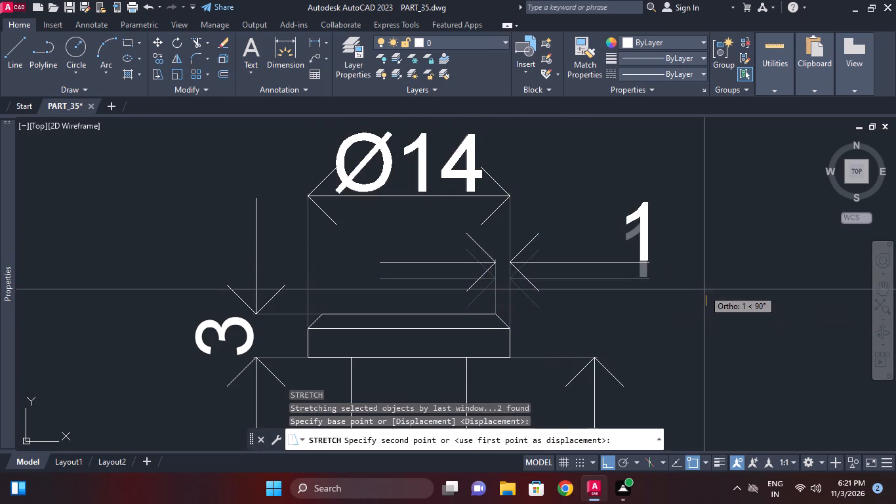
{"action": "left_click", "coordinate": [704, 289]}
{"action": "key", "text": "Escape"}
Edit the chamfer dimension's text to read 1X45°.
{"action": "double_click", "coordinate": [645, 213]}
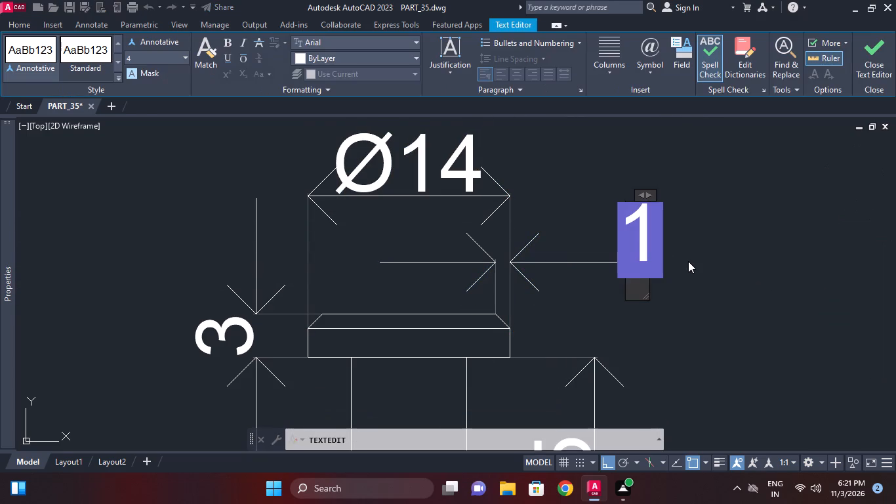
{"action": "key", "text": "Right"}
{"action": "type", "text": "x4"}
{"action": "type", "text": "%%D"}
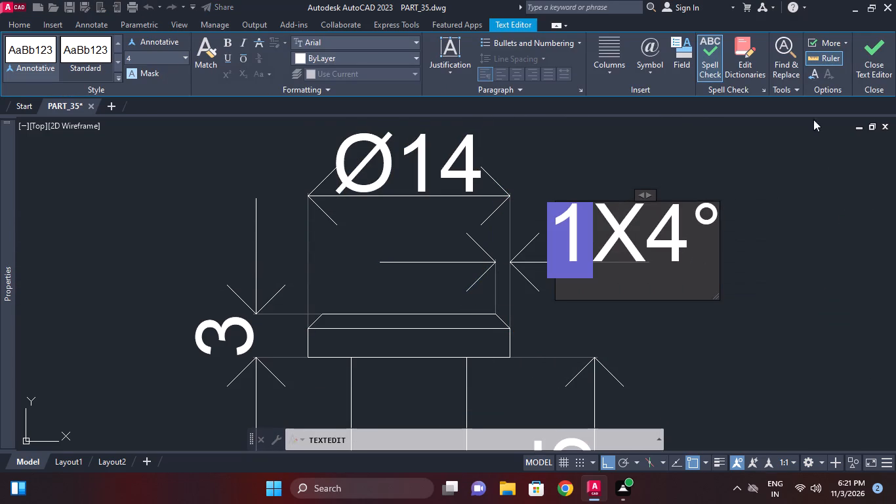
{"action": "left_click", "coordinate": [887, 115]}
{"action": "left_click", "coordinate": [653, 232]}
{"action": "left_click", "coordinate": [697, 247]}
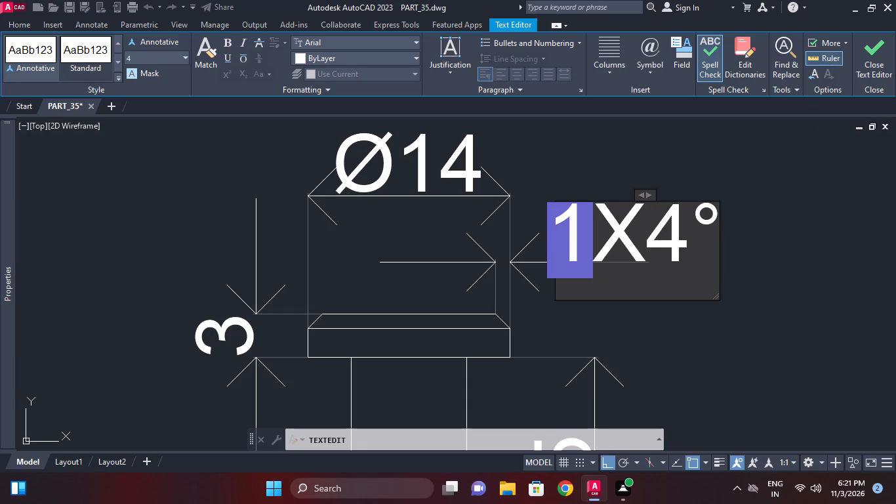
{"action": "key", "text": "5"}
{"action": "left_click", "coordinate": [824, 197]}
{"action": "scroll", "coordinate": [851, 232], "scroll_direction": "down", "scroll_amount": 2}
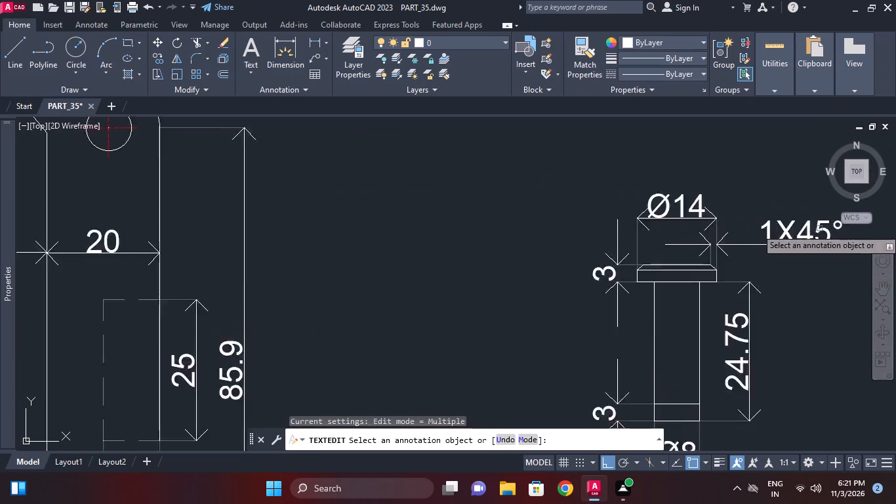
{"action": "scroll", "coordinate": [803, 228], "scroll_direction": "down", "scroll_amount": 1}
{"action": "key", "text": "Escape"}
Draw a six-sided polygon circumscribed about a circle of radius 7 mm, to the right of the pin.
{"action": "scroll", "coordinate": [827, 273], "scroll_direction": "down", "scroll_amount": 1}
{"action": "middle_click_drag", "start_coordinate": [823, 273], "coordinate": [677, 245]}
{"action": "middle_click_drag", "start_coordinate": [741, 287], "coordinate": [674, 275]}
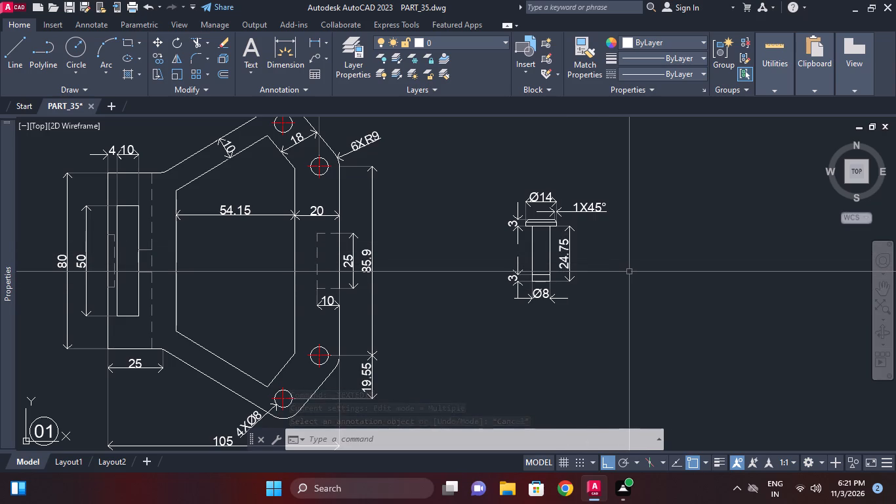
{"action": "type", "text": "po"}
{"action": "key", "text": "l"}
{"action": "key", "text": "space"}
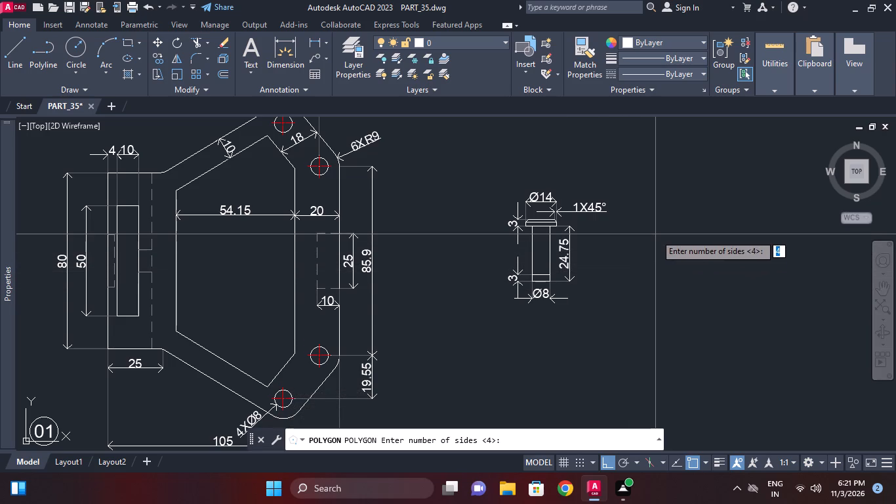
{"action": "key", "text": "6"}
{"action": "key", "text": "Return"}
{"action": "left_click", "coordinate": [666, 257]}
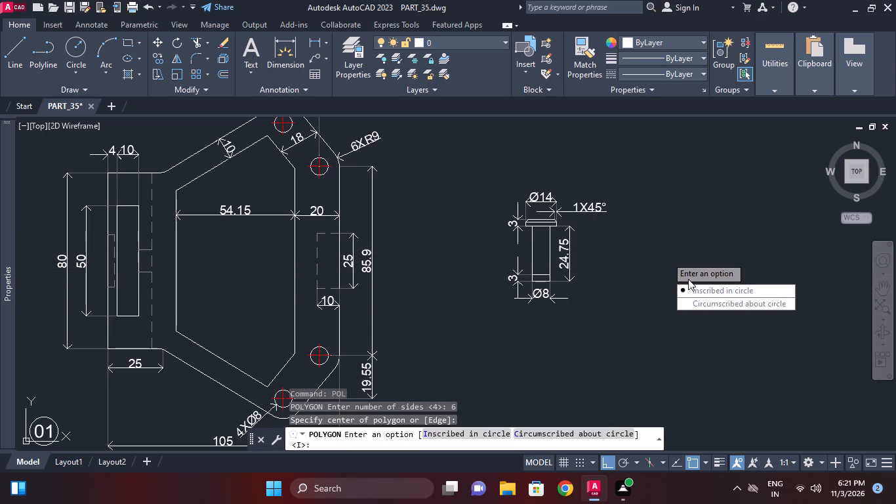
{"action": "left_click_drag", "start_coordinate": [704, 309], "coordinate": [666, 257]}
{"action": "key", "text": "7"}
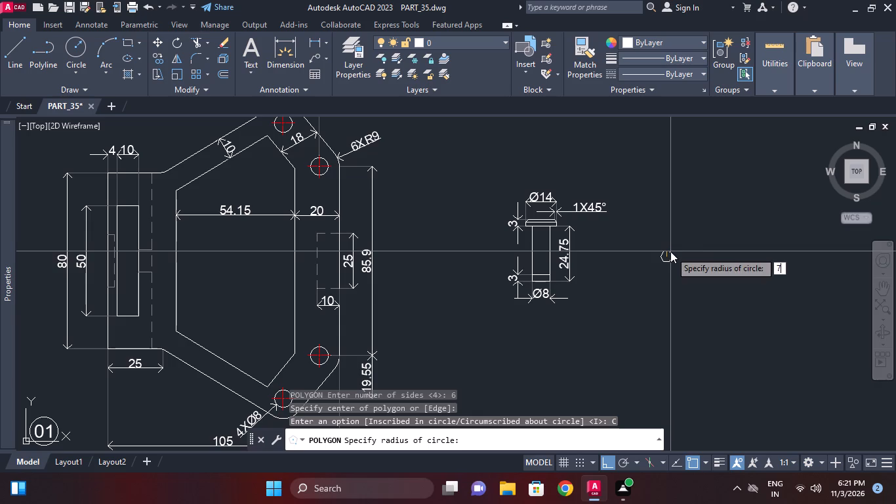
{"action": "key", "text": "Return"}
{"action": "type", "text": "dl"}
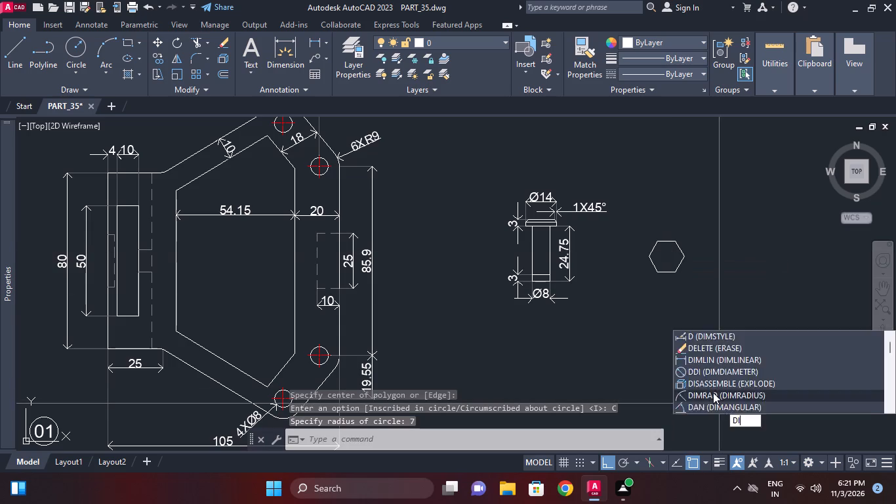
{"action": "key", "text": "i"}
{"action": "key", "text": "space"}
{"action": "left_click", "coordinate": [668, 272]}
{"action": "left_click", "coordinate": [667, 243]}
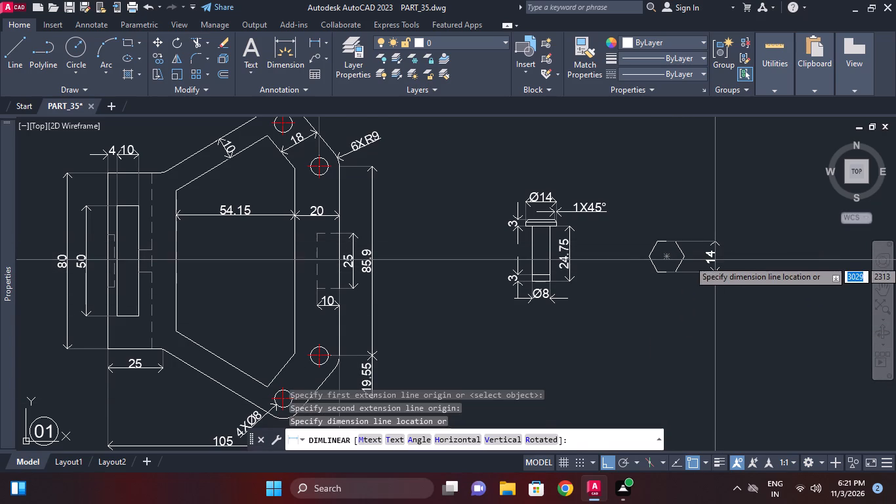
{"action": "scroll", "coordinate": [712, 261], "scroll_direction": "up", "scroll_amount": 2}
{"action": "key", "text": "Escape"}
Rotate the hexagon 90° clockwise about a base point just outside its lower right side.
{"action": "left_click_drag", "start_coordinate": [683, 314], "coordinate": [662, 294]}
{"action": "left_click", "coordinate": [519, 179]}
{"action": "middle_click_drag", "start_coordinate": [728, 274], "coordinate": [720, 301]}
{"action": "key", "text": "r"}
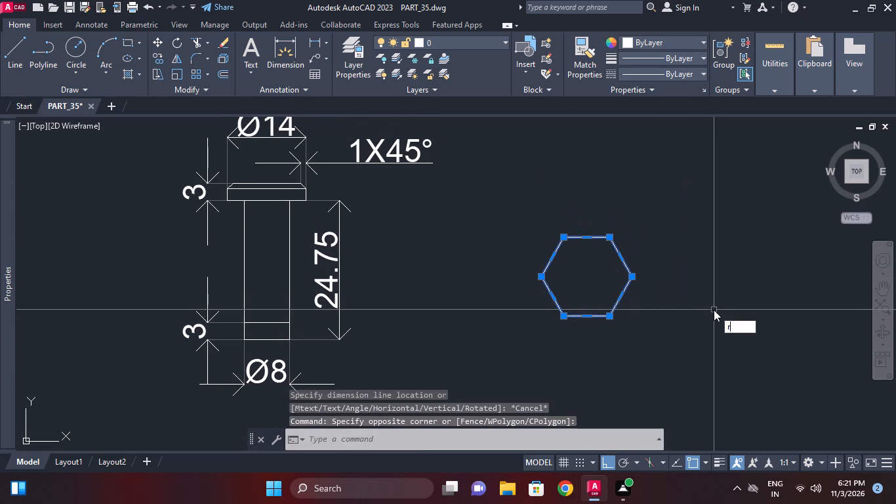
{"action": "key", "text": "o"}
{"action": "key", "text": "space"}
{"action": "left_click", "coordinate": [683, 356]}
{"action": "left_click", "coordinate": [687, 371]}
{"action": "left_click", "coordinate": [760, 276]}
{"action": "key", "text": "Escape"}
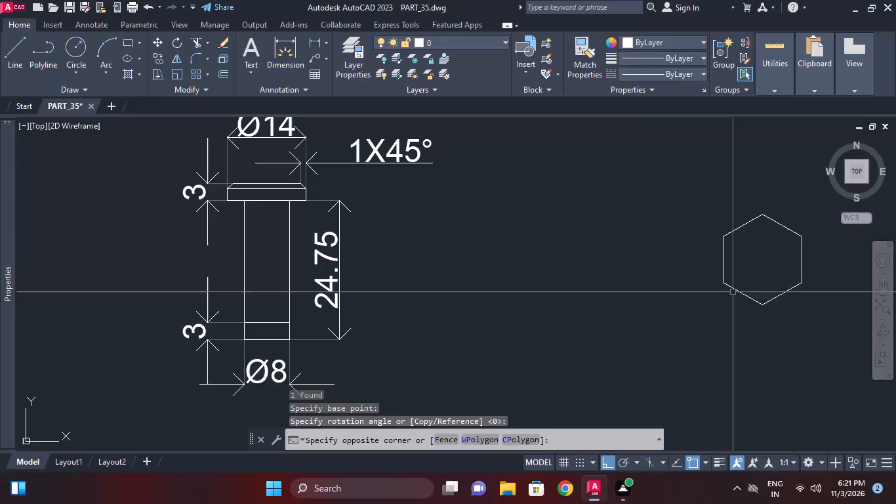
Draw an 8 mm diameter circle centred in the hexagon.
{"action": "middle_click_drag", "start_coordinate": [762, 254], "coordinate": [661, 256]}
{"action": "middle_click", "coordinate": [694, 246]}
{"action": "key", "text": "Escape"}
{"action": "key", "text": "c"}
{"action": "key", "text": "space"}
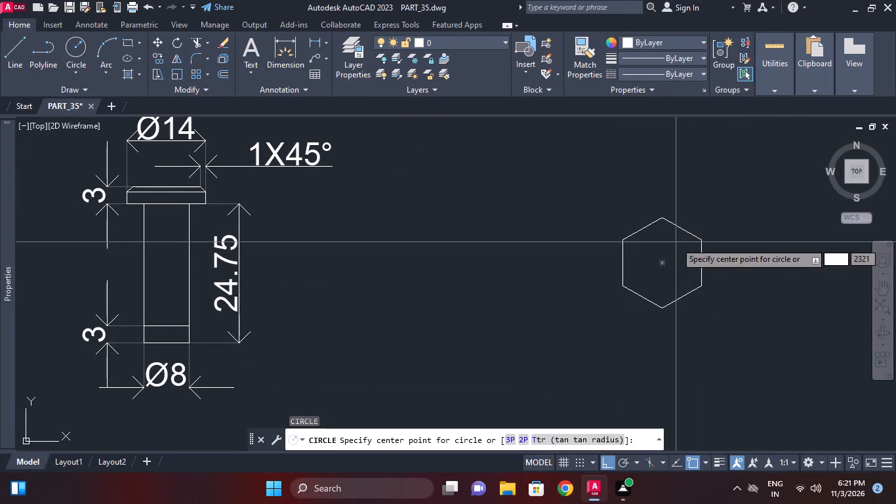
{"action": "left_click", "coordinate": [656, 261]}
{"action": "key", "text": "d"}
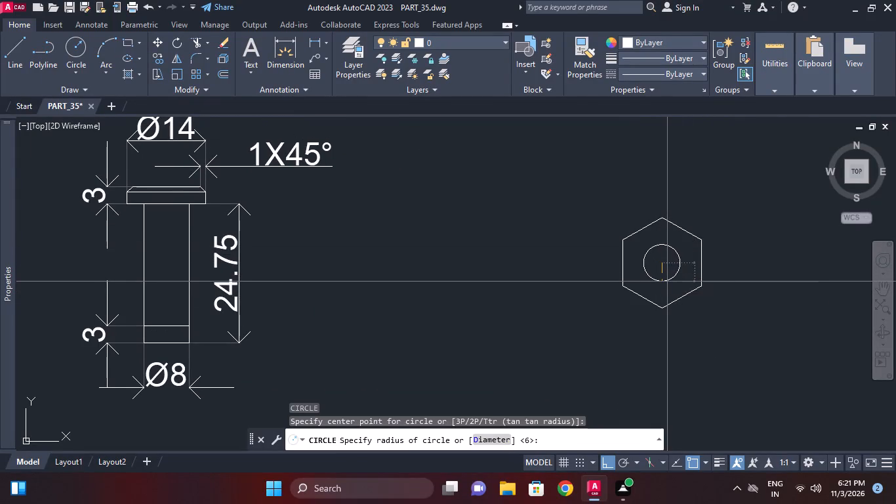
{"action": "key", "text": "space"}
{"action": "type", "text": "8"}
{"action": "key", "text": "Return"}
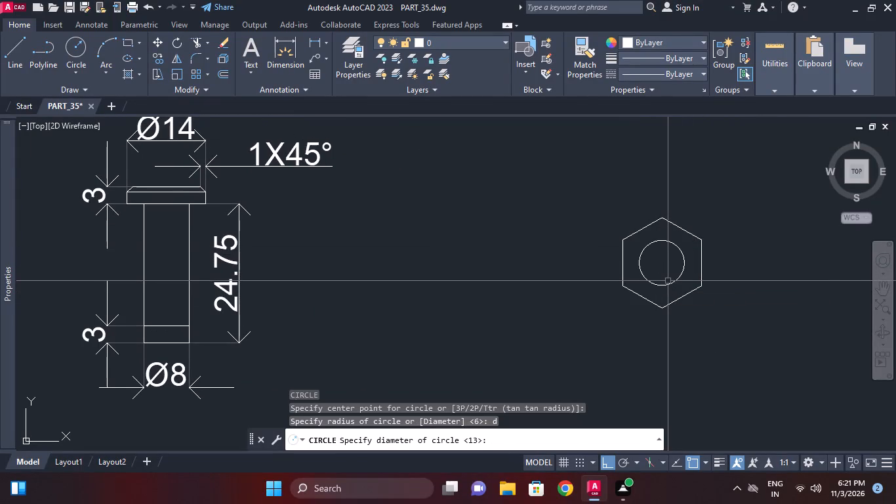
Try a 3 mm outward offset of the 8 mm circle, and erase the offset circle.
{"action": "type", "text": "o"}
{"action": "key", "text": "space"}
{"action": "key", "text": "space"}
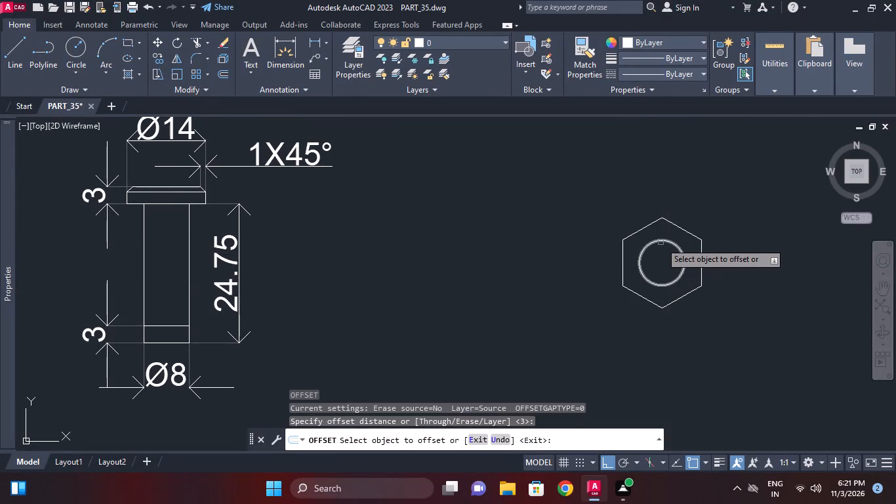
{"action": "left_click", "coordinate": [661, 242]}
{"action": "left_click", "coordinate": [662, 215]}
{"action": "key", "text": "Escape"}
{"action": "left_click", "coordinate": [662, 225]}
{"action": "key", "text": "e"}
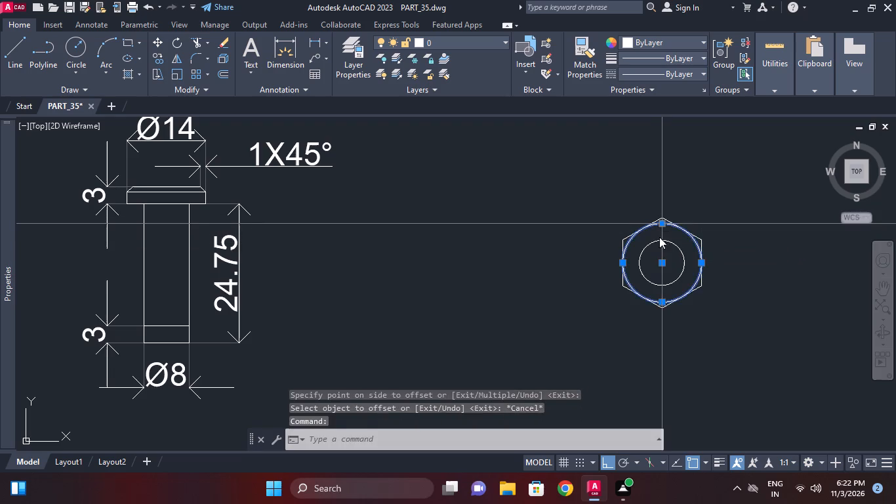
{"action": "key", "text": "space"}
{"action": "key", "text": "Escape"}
Offset the 8 mm circle outward by 1 mm.
{"action": "type", "text": "o 1"}
{"action": "key", "text": "space"}
{"action": "double_click", "coordinate": [653, 247]}
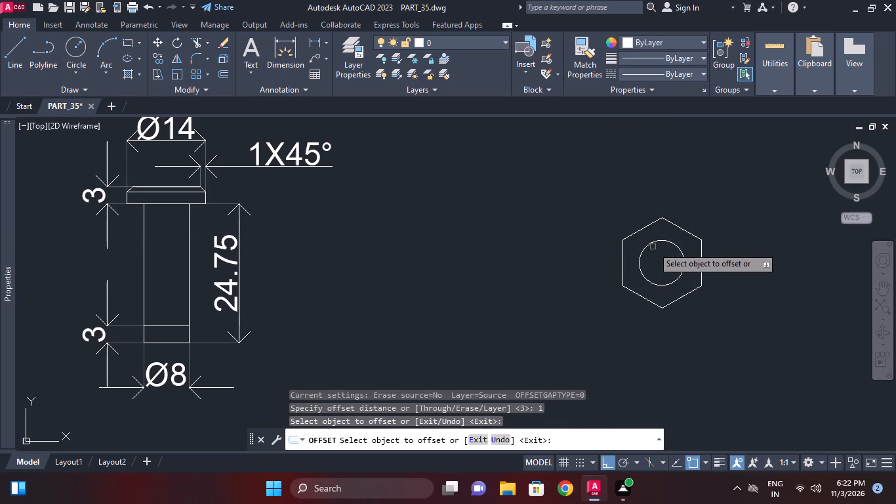
{"action": "left_click", "coordinate": [652, 236]}
{"action": "key", "text": "Escape"}
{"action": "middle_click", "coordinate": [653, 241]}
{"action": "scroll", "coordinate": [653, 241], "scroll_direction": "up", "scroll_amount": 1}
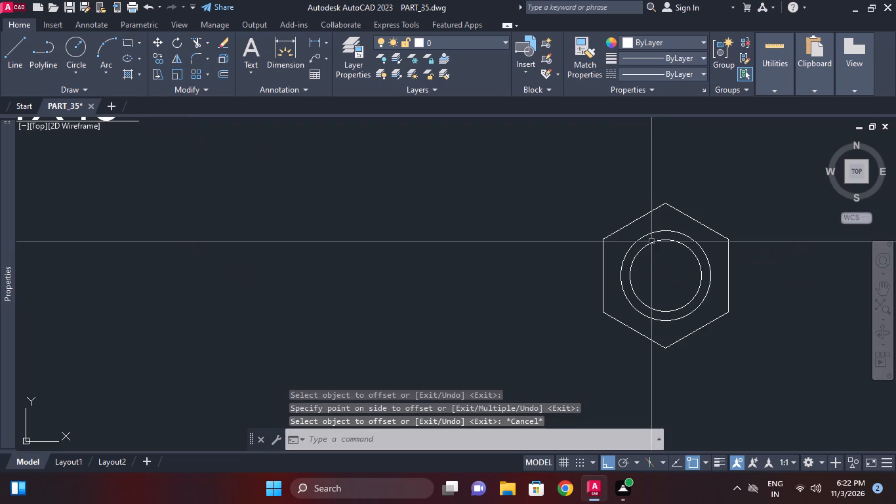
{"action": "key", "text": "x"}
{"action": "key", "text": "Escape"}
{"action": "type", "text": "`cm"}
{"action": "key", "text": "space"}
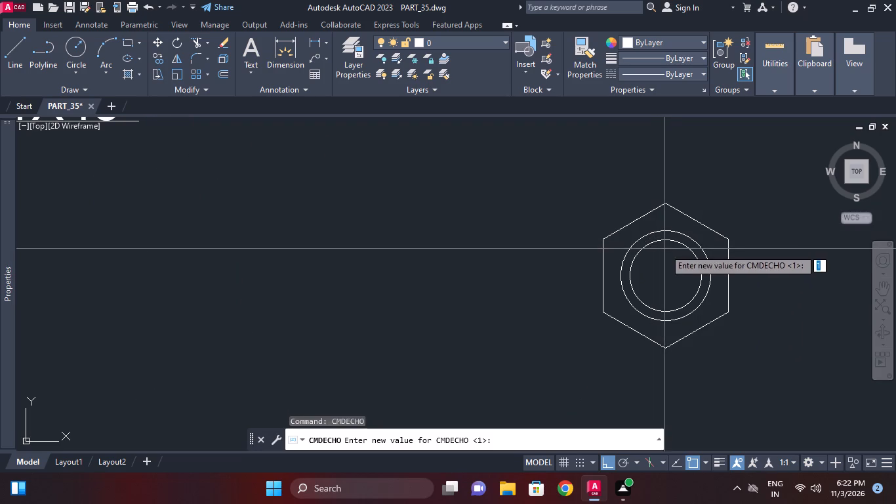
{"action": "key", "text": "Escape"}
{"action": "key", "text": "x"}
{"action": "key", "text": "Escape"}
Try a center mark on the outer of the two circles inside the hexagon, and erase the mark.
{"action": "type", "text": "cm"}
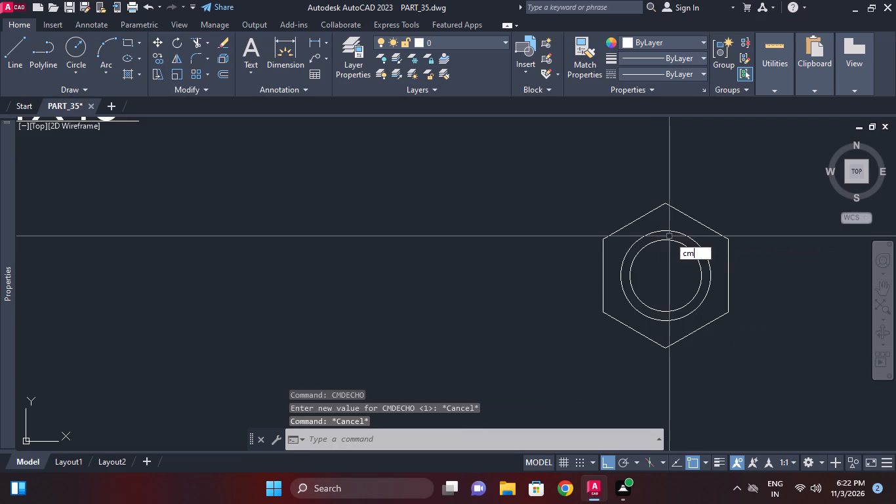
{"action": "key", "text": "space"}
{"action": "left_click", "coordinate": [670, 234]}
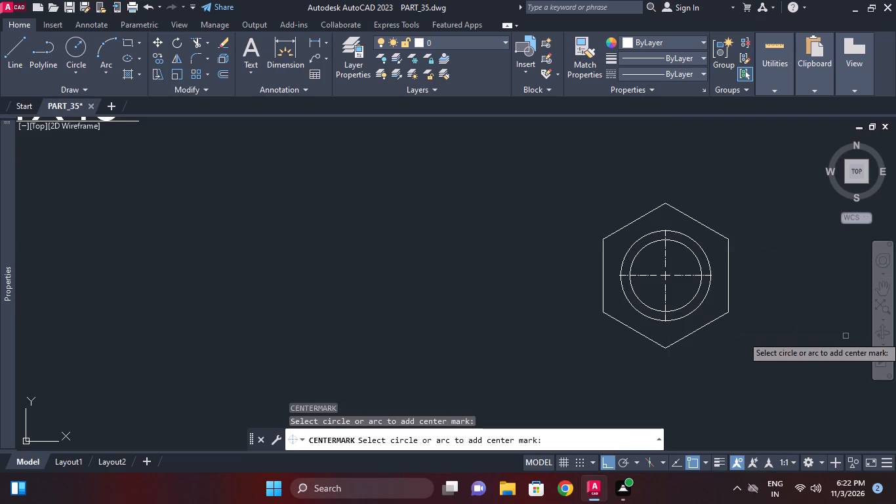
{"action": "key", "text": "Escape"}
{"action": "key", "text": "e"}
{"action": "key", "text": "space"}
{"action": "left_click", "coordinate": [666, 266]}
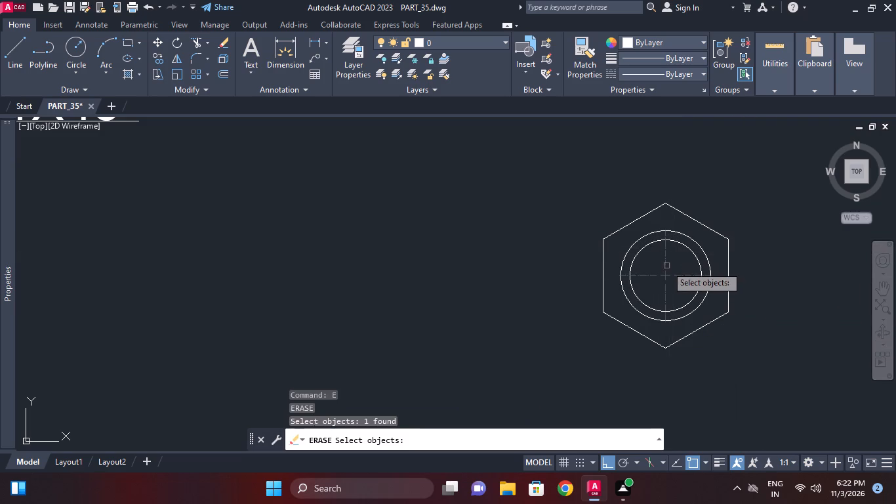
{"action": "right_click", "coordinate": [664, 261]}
Offset the outer of the two circles outward by 1 mm as a guide circle inside the hexagon.
{"action": "type", "text": "o 1"}
{"action": "key", "text": "space"}
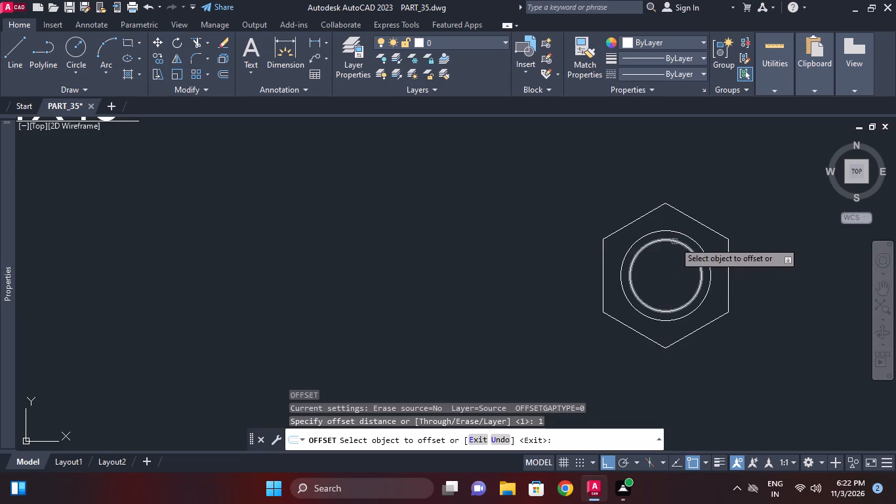
{"action": "left_click", "coordinate": [678, 235]}
{"action": "left_click", "coordinate": [678, 224]}
{"action": "key", "text": "Escape"}
Add a center mark to the outermost of the three circles inside the hexagon.
{"action": "middle_click", "coordinate": [678, 239]}
{"action": "key", "text": "x"}
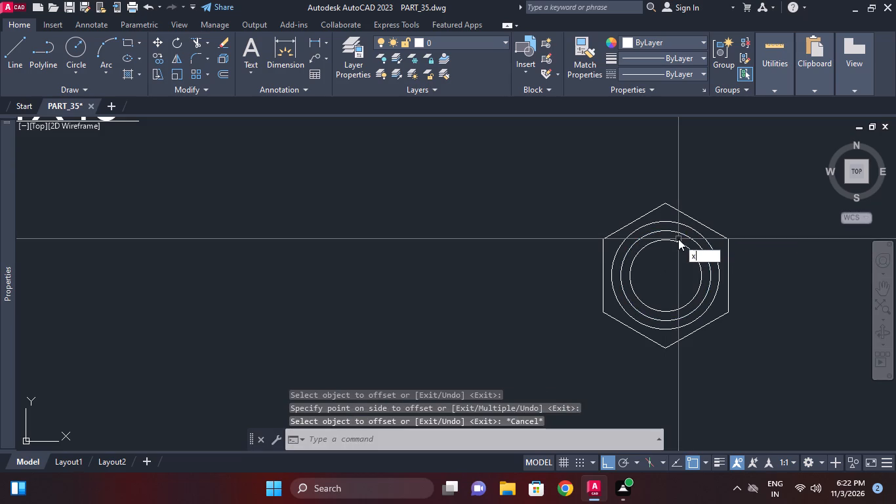
{"action": "key", "text": "Escape"}
{"action": "type", "text": "cm"}
{"action": "key", "text": "space"}
{"action": "scroll", "coordinate": [678, 228], "scroll_direction": "up", "scroll_amount": 1}
{"action": "left_click", "coordinate": [680, 219]}
{"action": "key", "text": "Escape"}
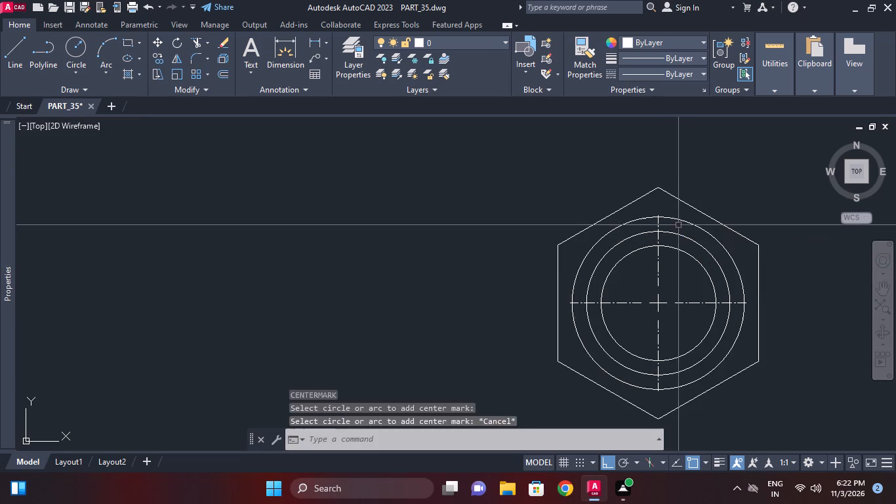
Erase the outermost guide circle inside the hexagon, keeping its center mark.
{"action": "left_click", "coordinate": [682, 222]}
{"action": "key", "text": "e"}
{"action": "key", "text": "space"}
{"action": "key", "text": "Escape"}
Change the colour of the hexagon's center mark to red.
{"action": "middle_click_drag", "start_coordinate": [657, 260], "coordinate": [659, 252]}
{"action": "left_click", "coordinate": [660, 251]}
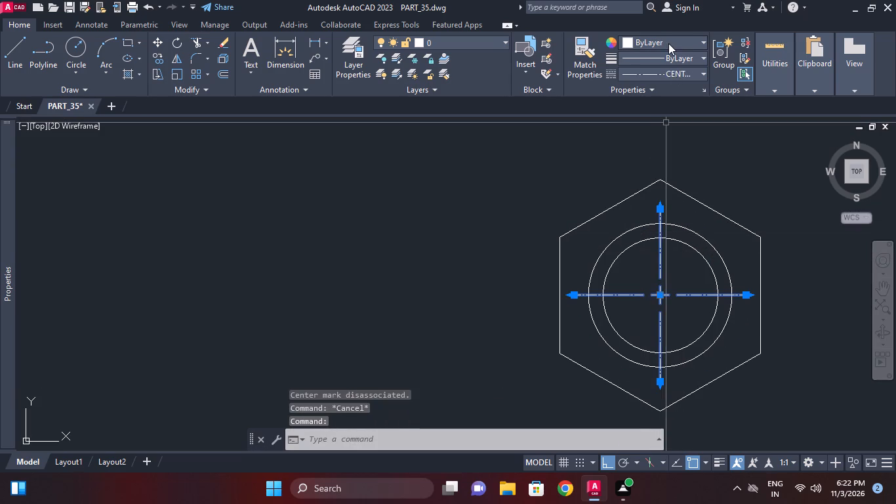
{"action": "left_click", "coordinate": [668, 43]}
{"action": "left_click", "coordinate": [630, 167]}
{"action": "key", "text": "Escape"}
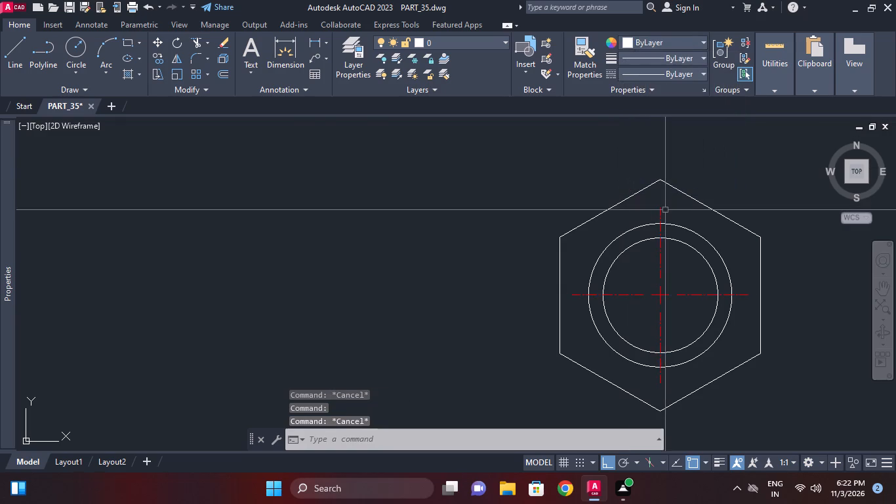
Draw a circle from the hexagon's centre out to its top vertex, circumscribing the hexagon.
{"action": "key", "text": "c"}
{"action": "key", "text": "space"}
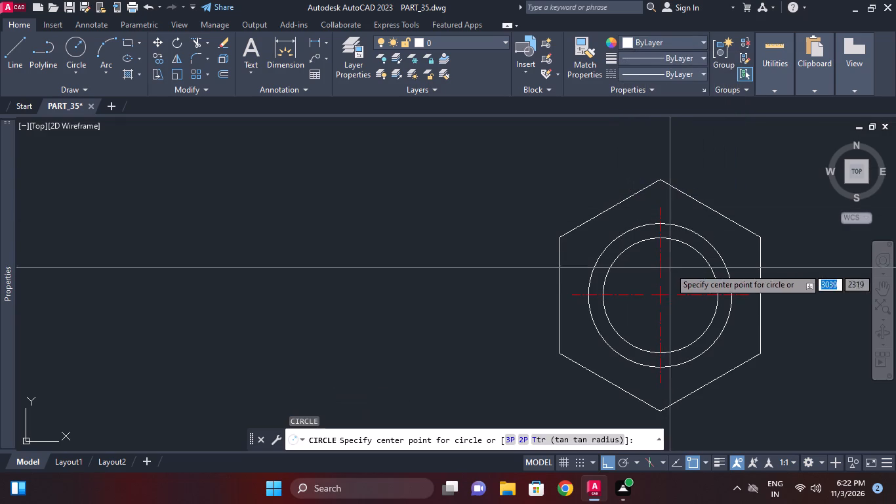
{"action": "left_click", "coordinate": [661, 291]}
{"action": "left_click", "coordinate": [661, 183]}
{"action": "key", "text": "Escape"}
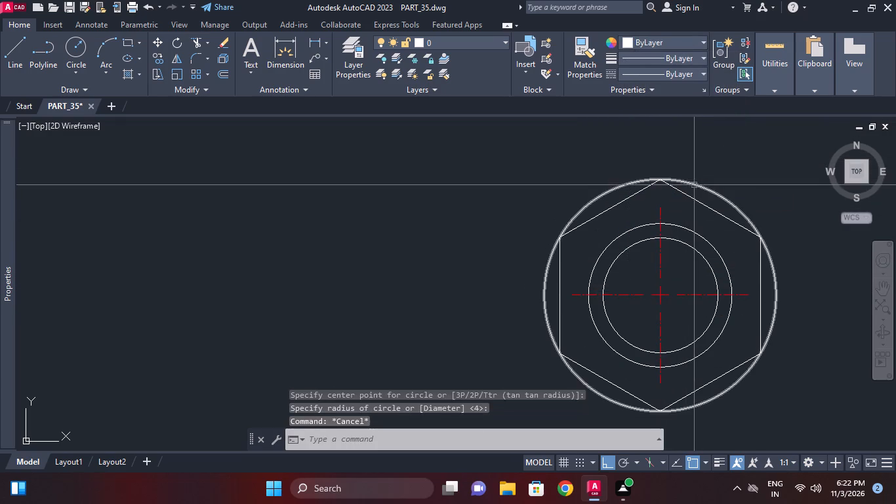
Set the circumscribing circle's linetype to HIDDEN.
{"action": "left_click", "coordinate": [693, 186]}
{"action": "left_click", "coordinate": [674, 75]}
{"action": "left_click", "coordinate": [666, 167]}
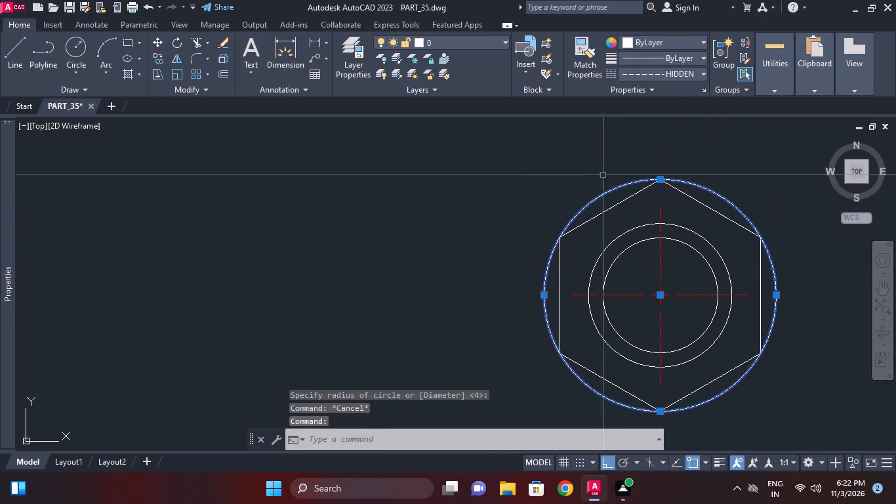
{"action": "key", "text": "Escape"}
Match the properties of the bracket's long vertical hidden line onto the circle around the hexagon.
{"action": "scroll", "coordinate": [536, 193], "scroll_direction": "down", "scroll_amount": 3}
{"action": "middle_click_drag", "start_coordinate": [422, 241], "coordinate": [609, 241]}
{"action": "scroll", "coordinate": [475, 241], "scroll_direction": "down", "scroll_amount": 2}
{"action": "scroll", "coordinate": [318, 219], "scroll_direction": "up", "scroll_amount": 1}
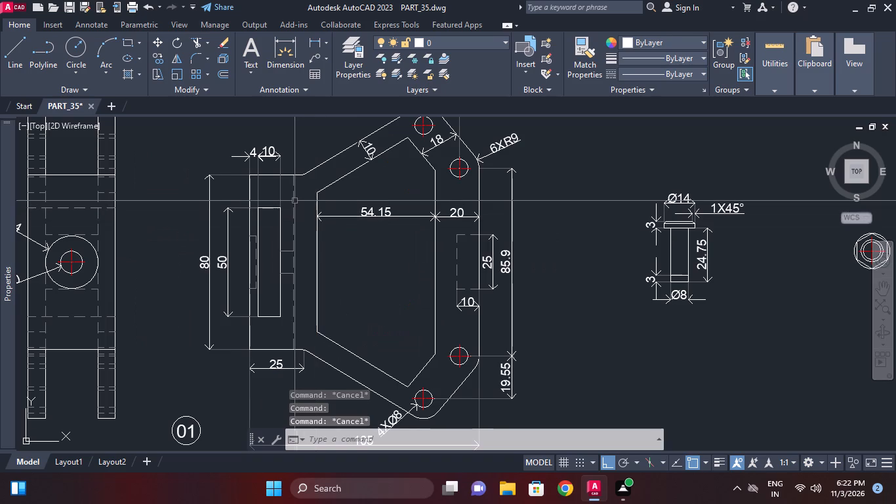
{"action": "left_click", "coordinate": [295, 201]}
{"action": "type", "text": "ma"}
{"action": "key", "text": "space"}
{"action": "scroll", "coordinate": [382, 222], "scroll_direction": "down", "scroll_amount": 1}
{"action": "middle_click_drag", "start_coordinate": [377, 222], "coordinate": [346, 217]}
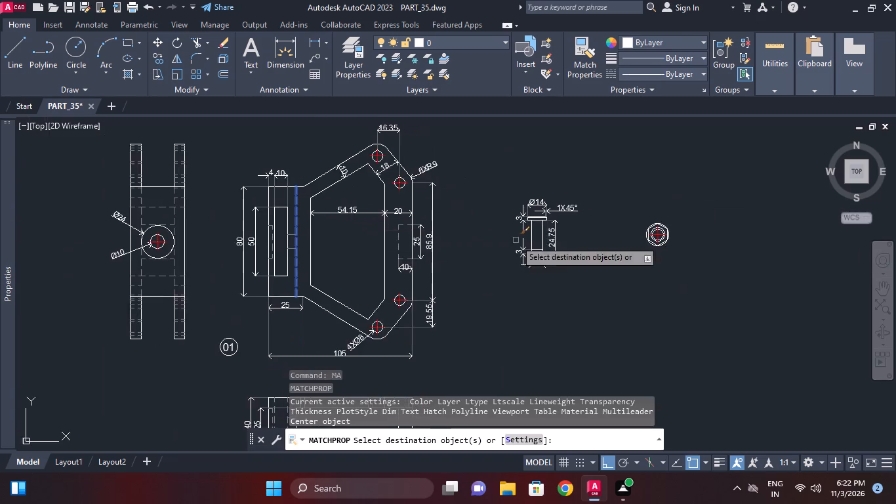
{"action": "scroll", "coordinate": [663, 240], "scroll_direction": "up", "scroll_amount": 4}
{"action": "double_click", "coordinate": [670, 150]}
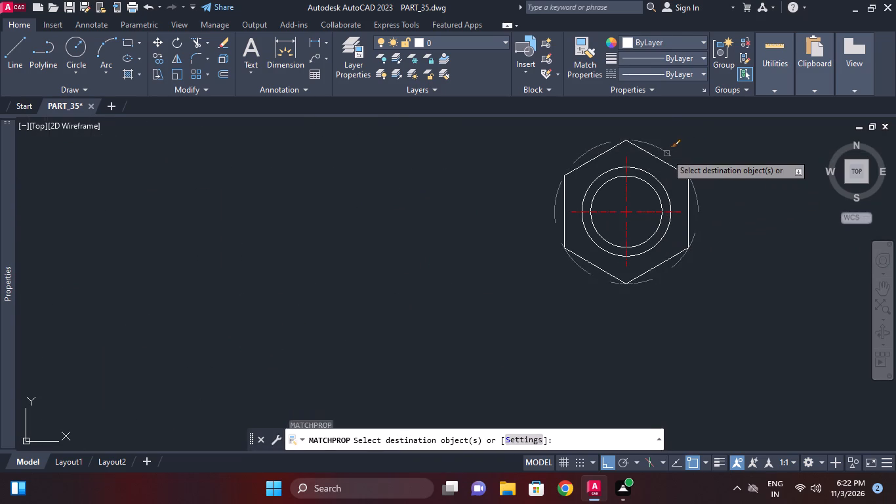
{"action": "scroll", "coordinate": [666, 154], "scroll_direction": "up", "scroll_amount": 2}
{"action": "scroll", "coordinate": [716, 146], "scroll_direction": "down", "scroll_amount": 1}
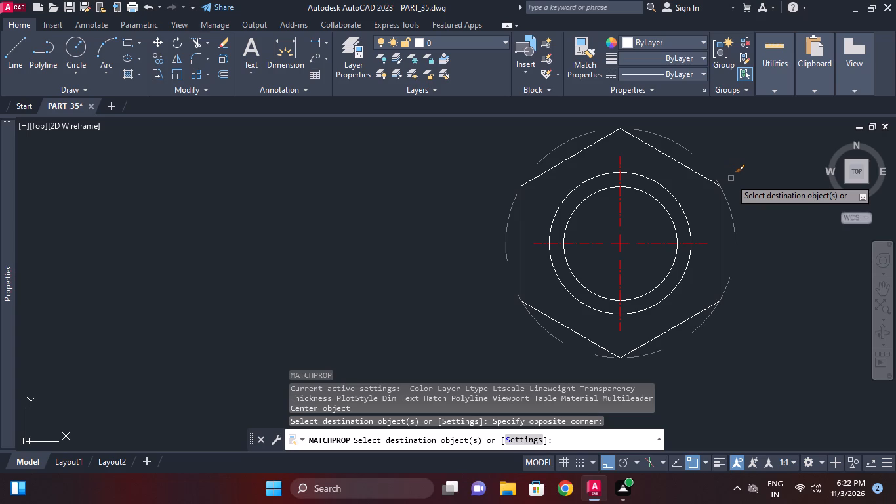
{"action": "key", "text": "Escape"}
Set the linetype scale of the hidden circle around the hexagon to 10.
{"action": "left_click", "coordinate": [687, 145]}
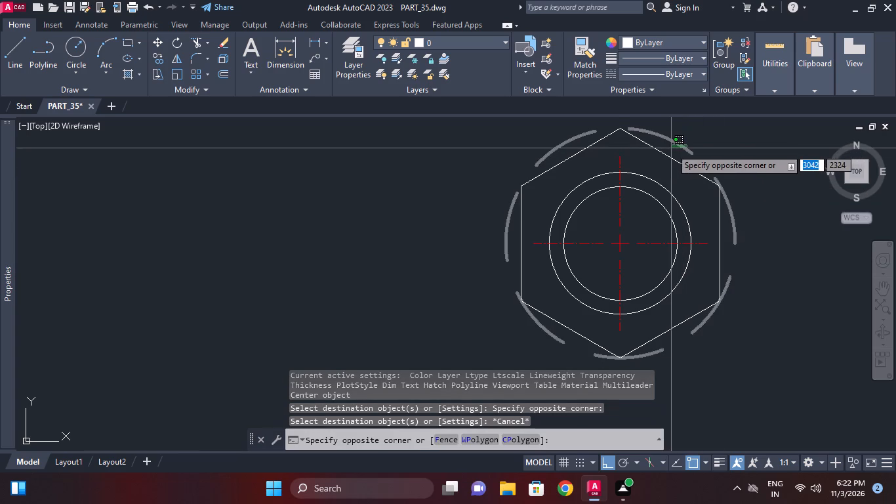
{"action": "left_click", "coordinate": [671, 148]}
{"action": "left_click", "coordinate": [129, 199]}
{"action": "key", "text": "1"}
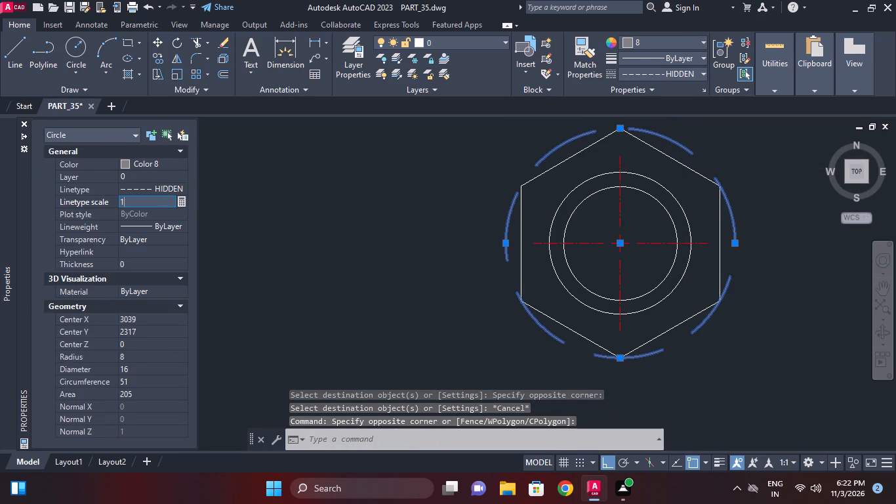
{"action": "key", "text": "0"}
{"action": "key", "text": "Return"}
{"action": "key", "text": "Escape"}
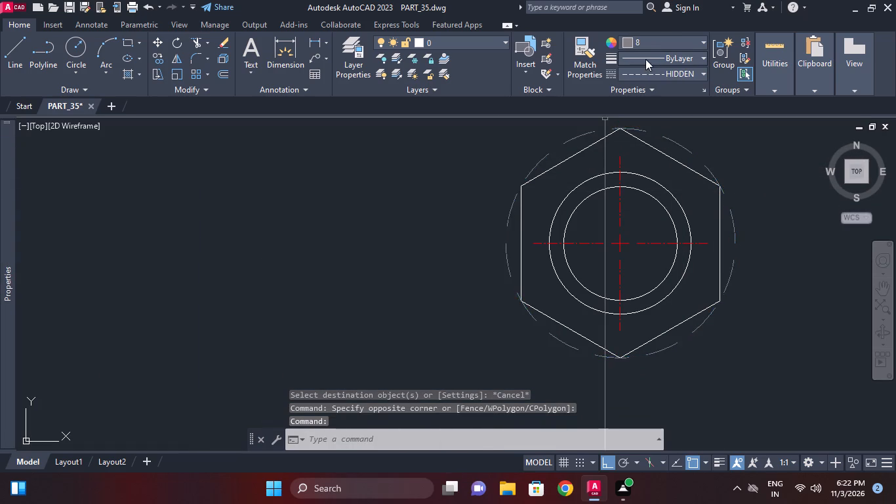
{"action": "key", "text": "Escape"}
Add a horizontal linear dimension across the hexagon's two vertical flats, placed below the hexagon.
{"action": "scroll", "coordinate": [652, 162], "scroll_direction": "down", "scroll_amount": 1}
{"action": "middle_click_drag", "start_coordinate": [647, 164], "coordinate": [616, 177]}
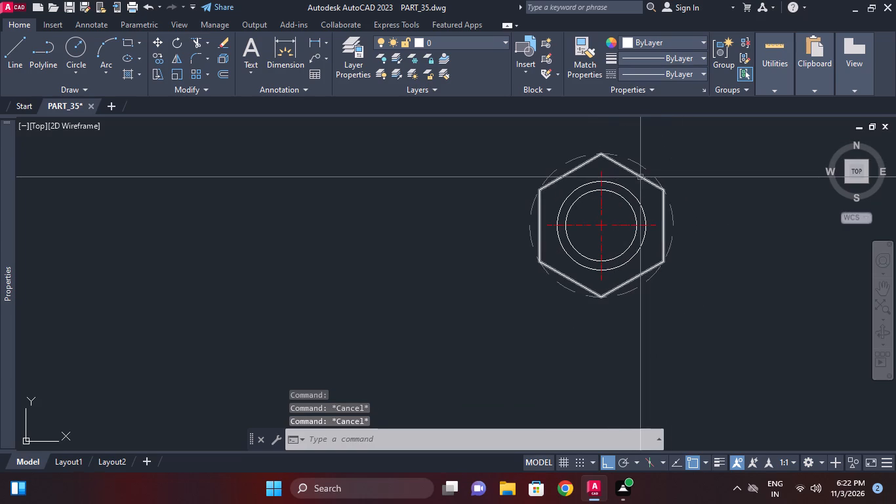
{"action": "key", "text": "d"}
{"action": "key", "text": "l"}
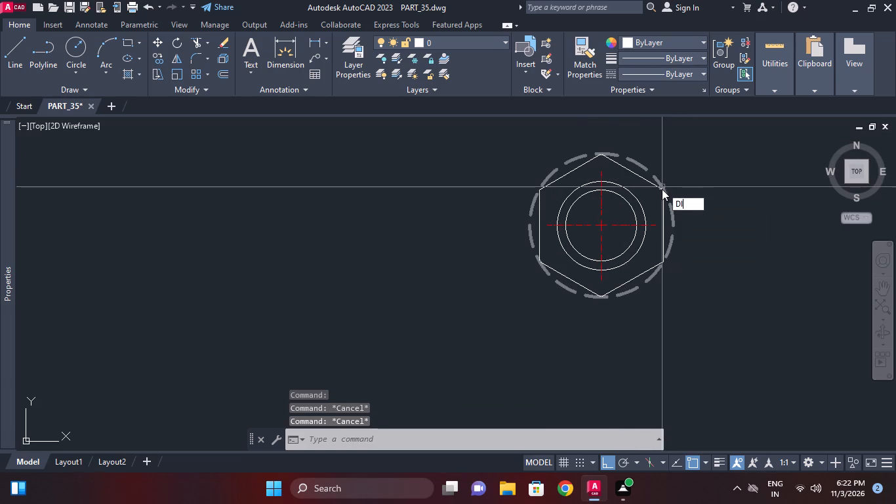
{"action": "key", "text": "i"}
{"action": "key", "text": "space"}
{"action": "left_click", "coordinate": [540, 255]}
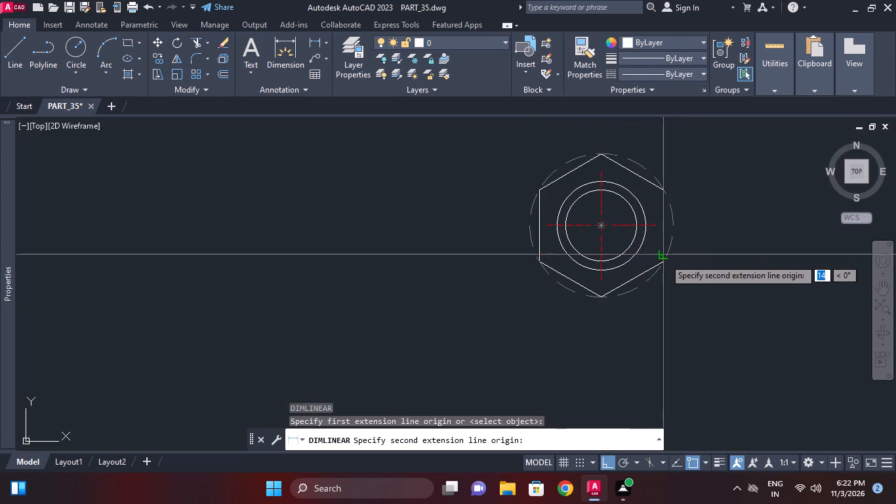
{"action": "left_click", "coordinate": [664, 261]}
{"action": "middle_click_drag", "start_coordinate": [643, 272], "coordinate": [643, 235]}
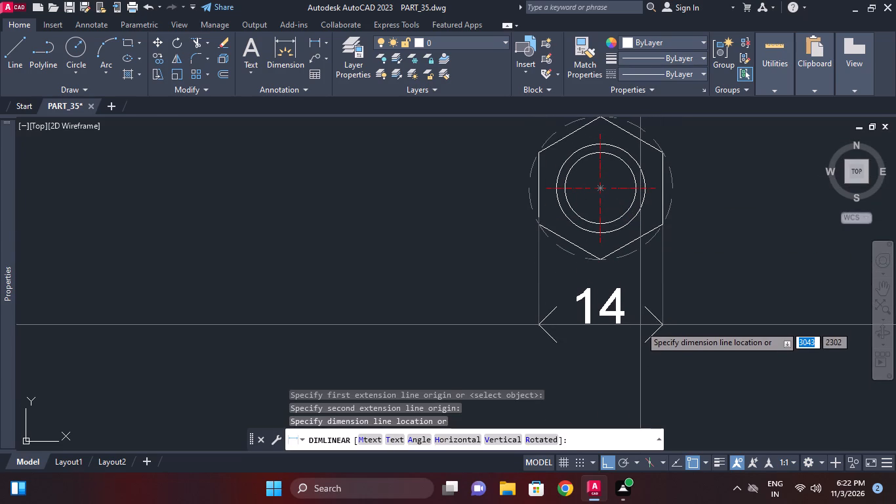
{"action": "left_click", "coordinate": [641, 331]}
Edit the hexagon's width dimension text to add a diameter symbol, reading Ø14.
{"action": "left_click", "coordinate": [620, 314]}
{"action": "key", "text": "Escape"}
{"action": "left_click", "coordinate": [620, 314]}
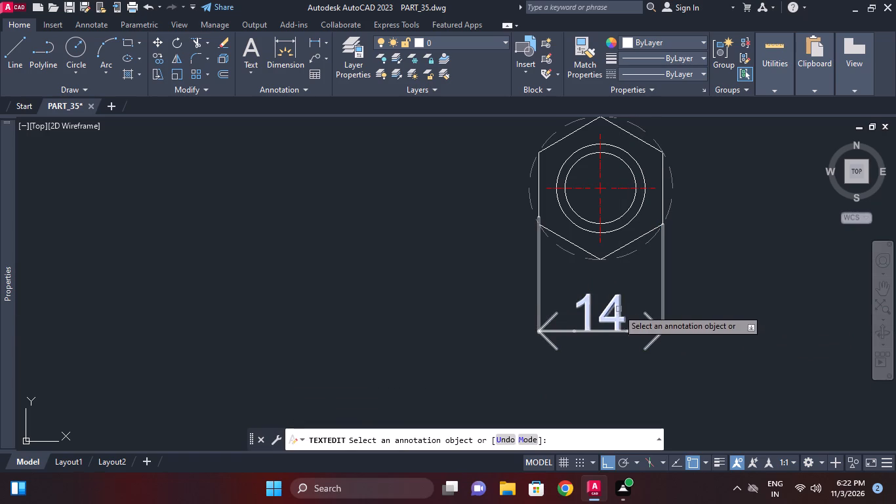
{"action": "left_click", "coordinate": [618, 309]}
{"action": "key", "text": "Escape"}
{"action": "double_click", "coordinate": [618, 309]}
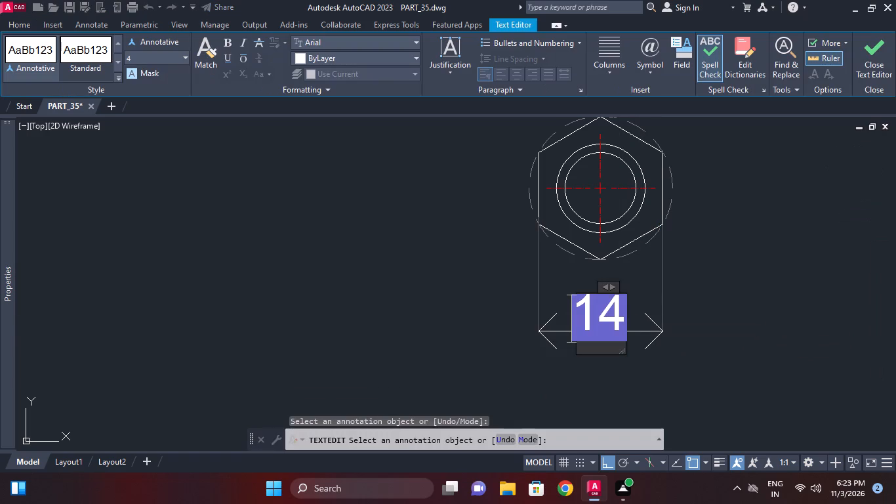
{"action": "key", "text": "shift+percent"}
{"action": "type", "text": "%C"}
{"action": "left_click", "coordinate": [686, 271]}
{"action": "key", "text": "Escape"}
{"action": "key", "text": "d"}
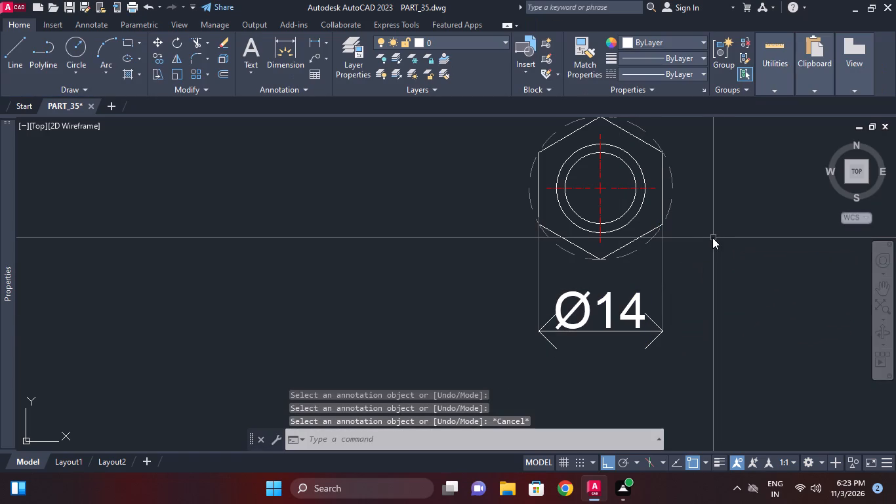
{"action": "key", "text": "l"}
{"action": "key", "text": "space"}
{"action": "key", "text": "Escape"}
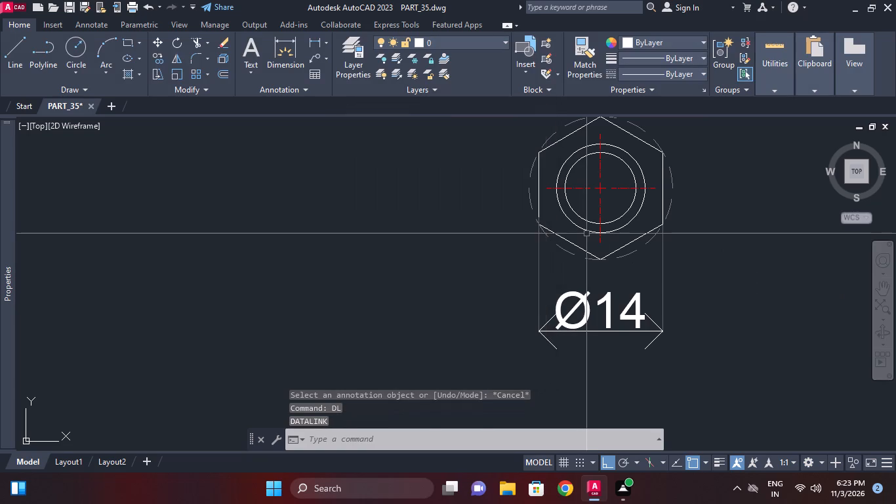
Add a vertical linear dimension across the hexagonal part's inner circle, placed beside the hexagon on its left side.
{"action": "type", "text": "dli"}
{"action": "key", "text": "space"}
{"action": "left_click", "coordinate": [602, 224]}
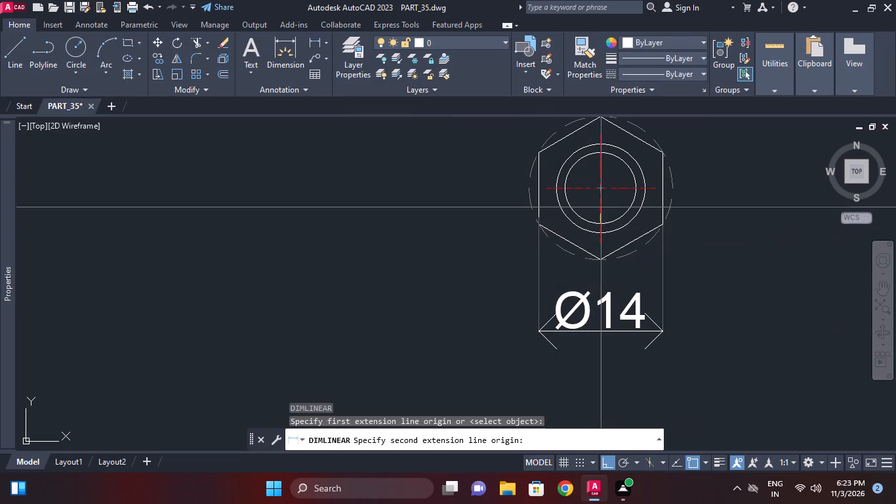
{"action": "left_click", "coordinate": [601, 157]}
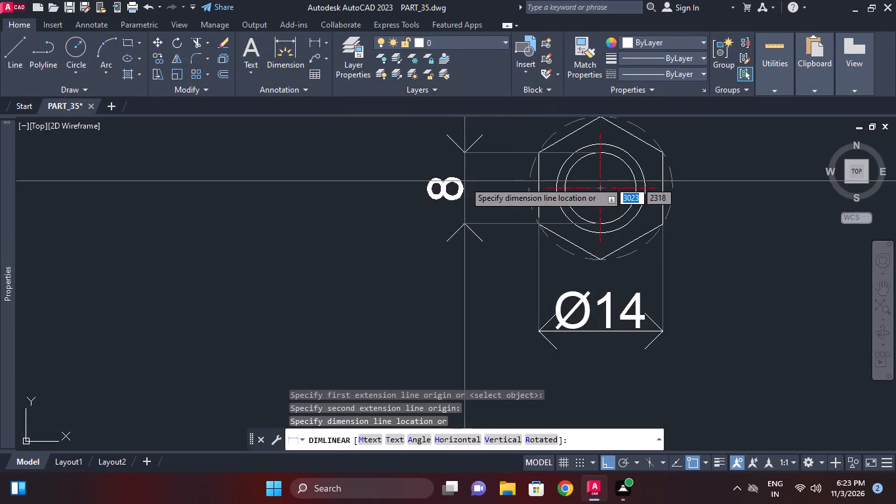
{"action": "left_click", "coordinate": [464, 181]}
Edit the inner circle's vertical dimension text to add a diameter symbol, reading Ø8.
{"action": "left_click", "coordinate": [447, 179]}
{"action": "left_click", "coordinate": [441, 178]}
{"action": "key", "text": "Escape"}
{"action": "double_click", "coordinate": [443, 182]}
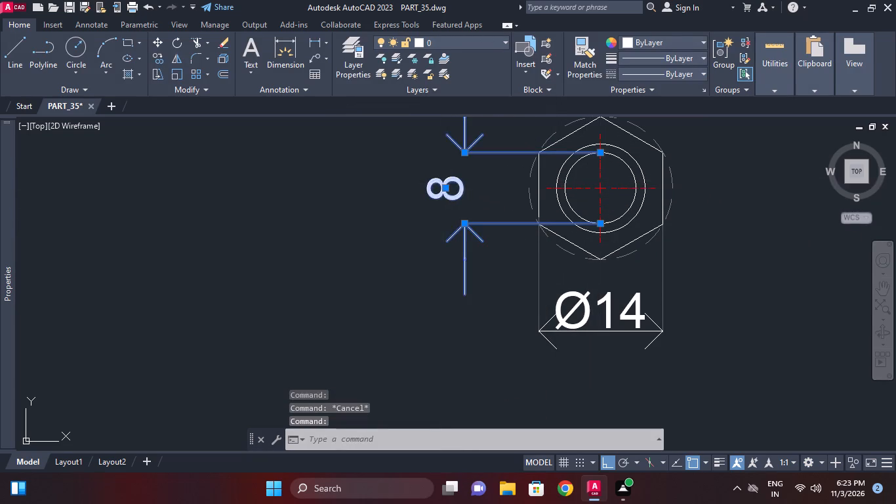
{"action": "type", "text": "%%C"}
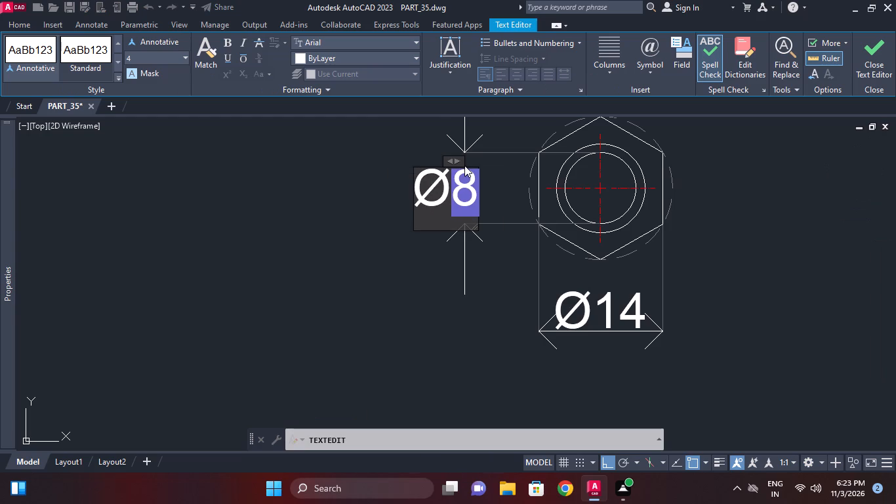
{"action": "left_click", "coordinate": [706, 282]}
{"action": "scroll", "coordinate": [704, 257], "scroll_direction": "down", "scroll_amount": 2}
{"action": "middle_click_drag", "start_coordinate": [702, 260], "coordinate": [687, 296]}
{"action": "key", "text": "Escape"}
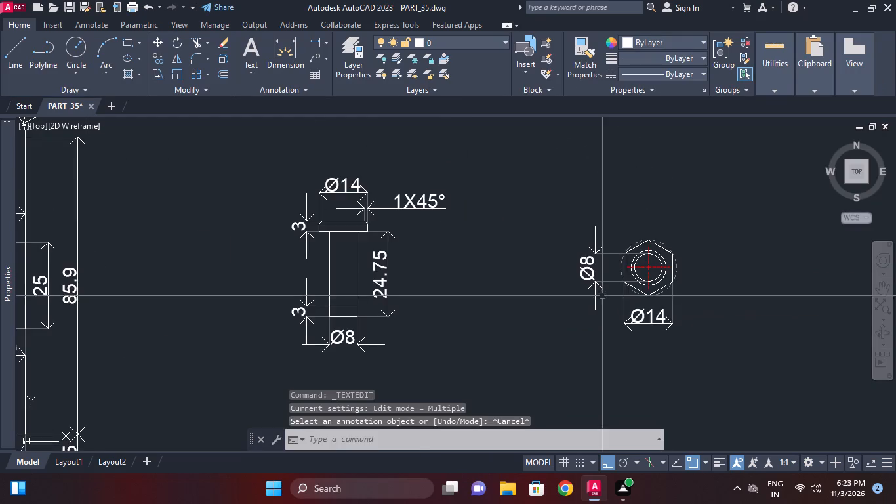
Stretch the hexagonal part's Ø8 dimension horizontally so its dimension line sits closer to the hexagon.
{"action": "scroll", "coordinate": [598, 300], "scroll_direction": "up", "scroll_amount": 1}
{"action": "left_click", "coordinate": [604, 301]}
{"action": "left_click", "coordinate": [572, 245]}
{"action": "key", "text": "s"}
{"action": "key", "text": "space"}
{"action": "left_click", "coordinate": [766, 289]}
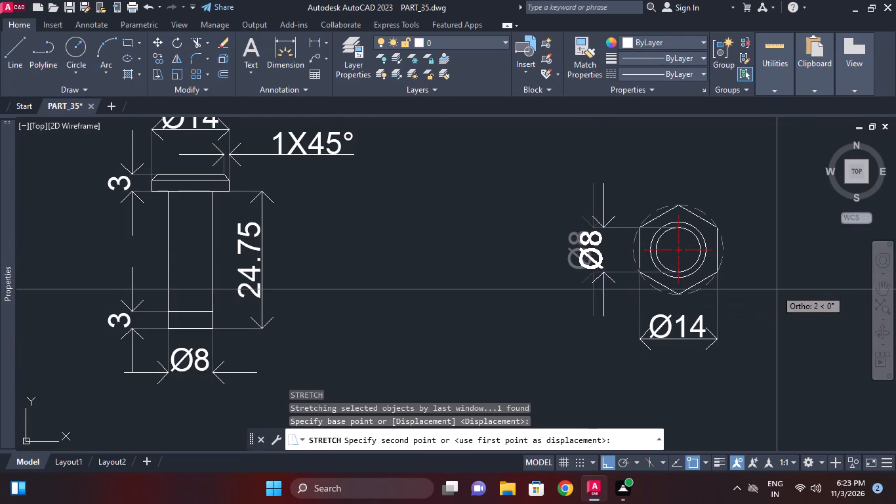
{"action": "left_click", "coordinate": [788, 289]}
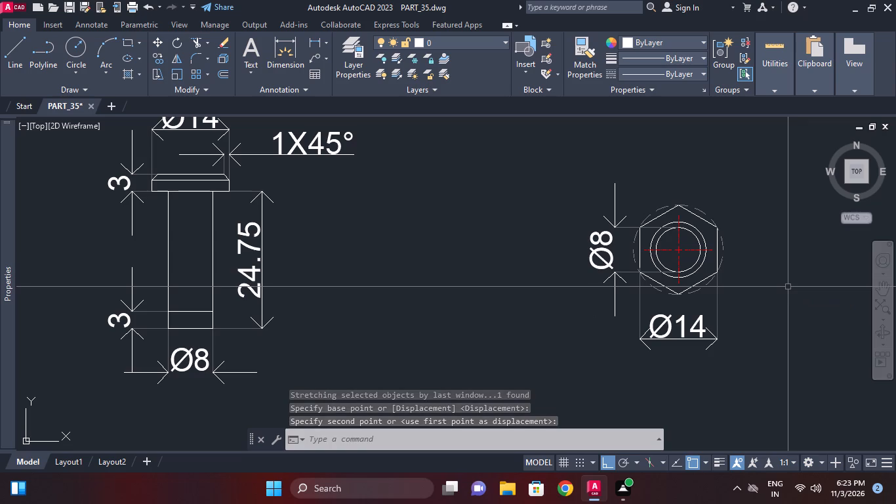
Fillet the hexagon's top and upper-right corners with a radius of 1 mm.
{"action": "type", "text": "f r 1"}
{"action": "key", "text": "space"}
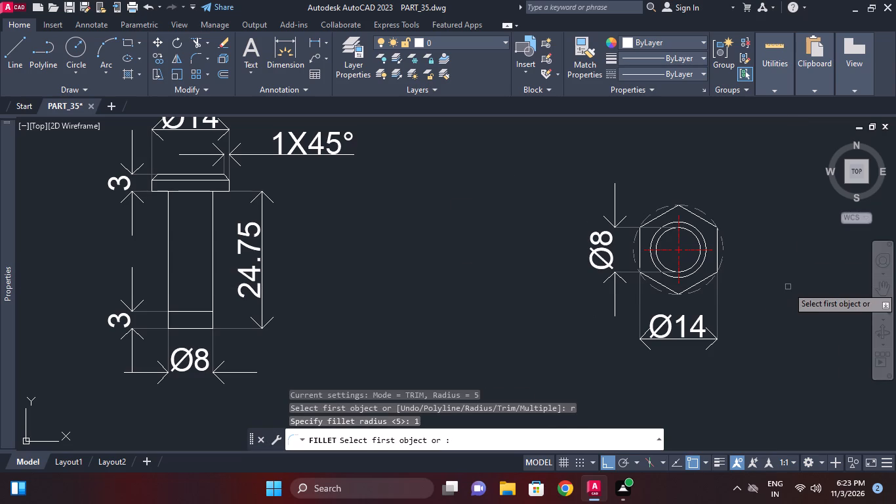
{"action": "scroll", "coordinate": [814, 283], "scroll_direction": "up", "scroll_amount": 1}
{"action": "scroll", "coordinate": [489, 156], "scroll_direction": "up", "scroll_amount": 1}
{"action": "left_click", "coordinate": [641, 172]}
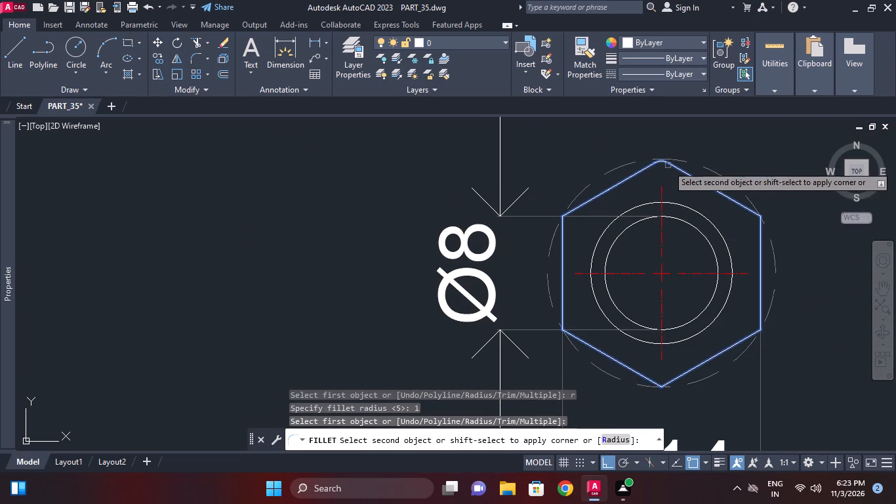
{"action": "left_click", "coordinate": [668, 165]}
{"action": "key", "text": "space"}
{"action": "left_click", "coordinate": [725, 201]}
{"action": "left_click", "coordinate": [733, 201]}
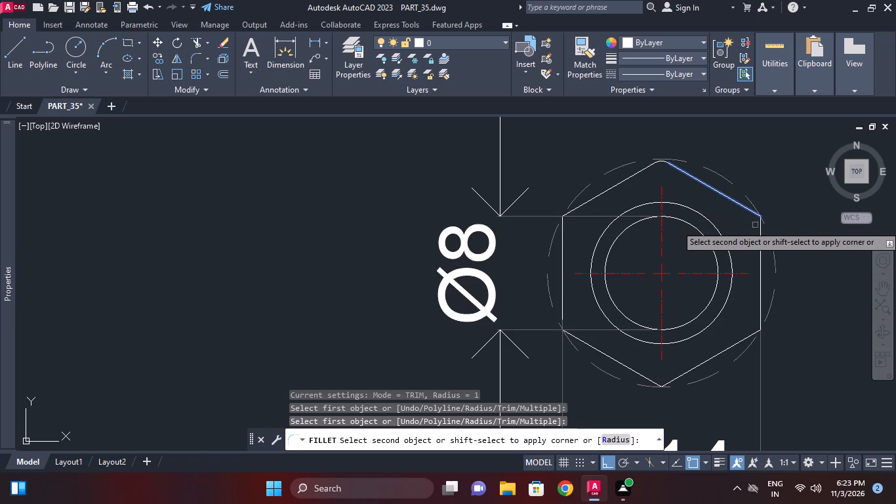
{"action": "left_click", "coordinate": [761, 229]}
Fillet the hexagon's lower-right, bottom and lower-left corners with the same 1 mm radius.
{"action": "middle_click_drag", "start_coordinate": [775, 307], "coordinate": [786, 214]}
{"action": "key", "text": "space"}
{"action": "left_click", "coordinate": [770, 212]}
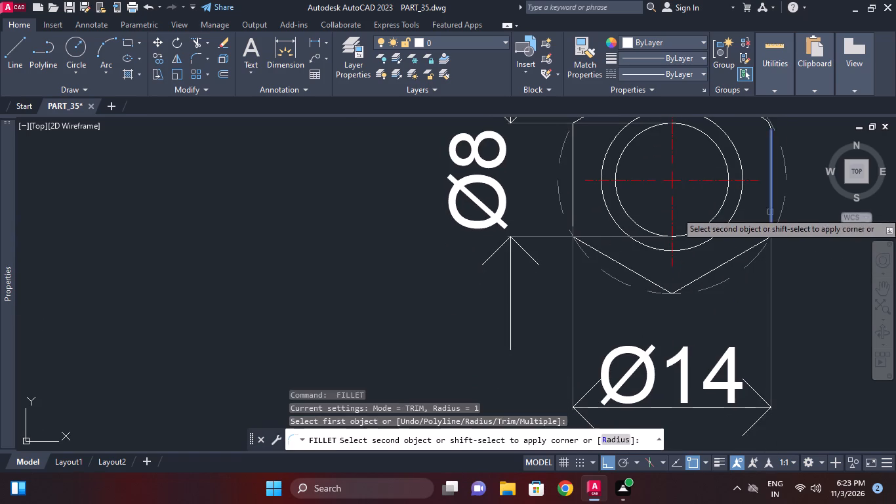
{"action": "scroll", "coordinate": [764, 233], "scroll_direction": "up", "scroll_amount": 1}
{"action": "left_click", "coordinate": [762, 242]}
{"action": "left_click", "coordinate": [757, 249]}
{"action": "key", "text": "space"}
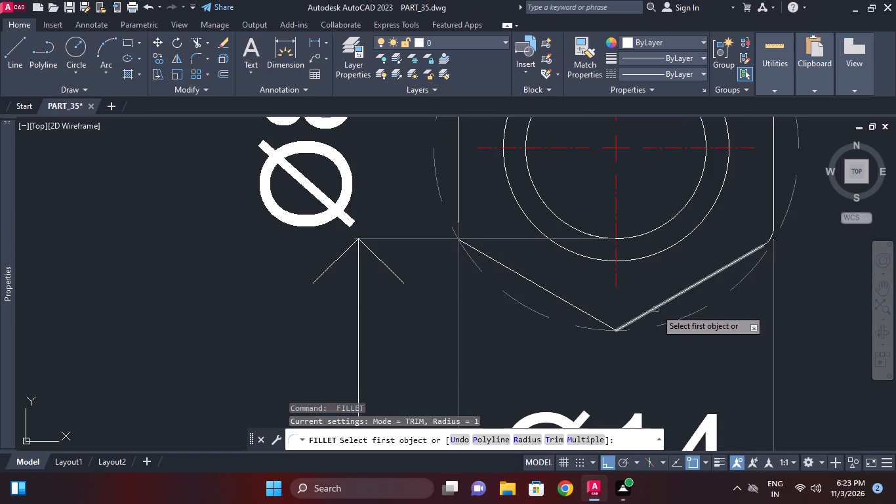
{"action": "left_click", "coordinate": [656, 309]}
{"action": "left_click", "coordinate": [603, 323]}
{"action": "key", "text": "space"}
{"action": "left_click", "coordinate": [490, 257]}
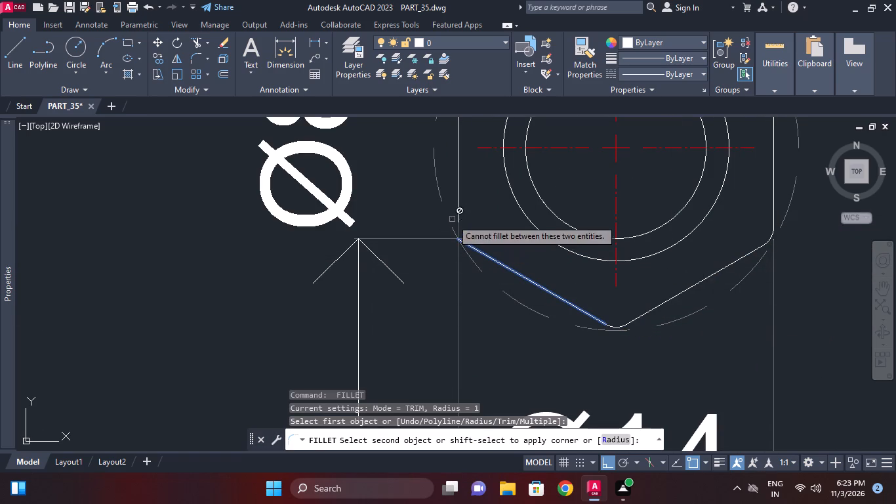
{"action": "left_click", "coordinate": [457, 213]}
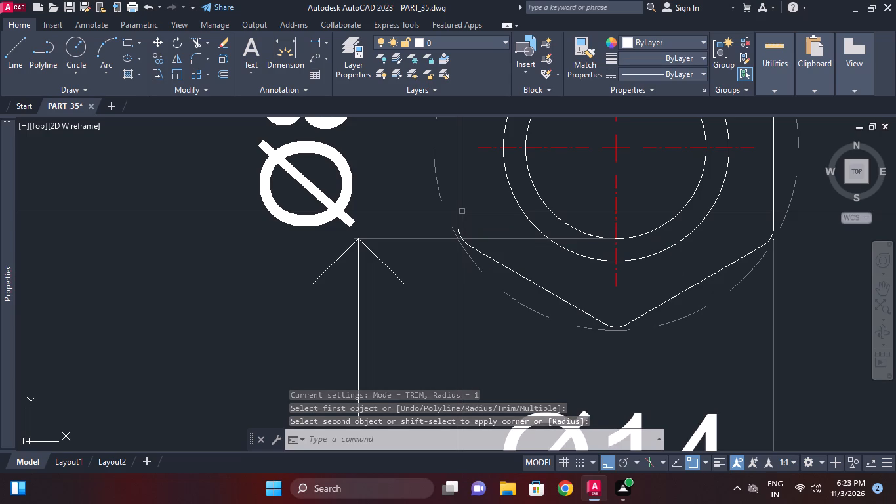
Fillet the hexagon's remaining upper-left corner with the 1 mm radius.
{"action": "middle_click_drag", "start_coordinate": [572, 243], "coordinate": [558, 369]}
{"action": "scroll", "coordinate": [562, 309], "scroll_direction": "down", "scroll_amount": 1}
{"action": "scroll", "coordinate": [504, 215], "scroll_direction": "up", "scroll_amount": 2}
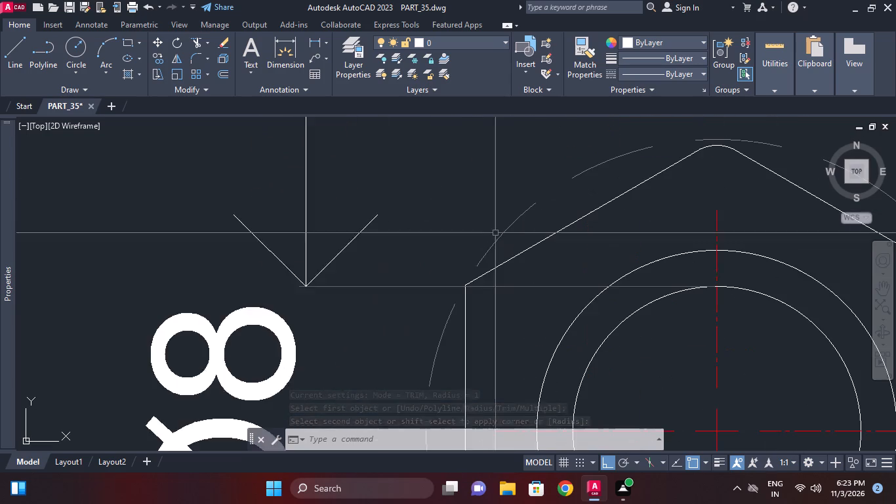
{"action": "key", "text": "space"}
{"action": "left_click", "coordinate": [472, 303]}
{"action": "left_click", "coordinate": [467, 301]}
{"action": "left_click", "coordinate": [482, 279]}
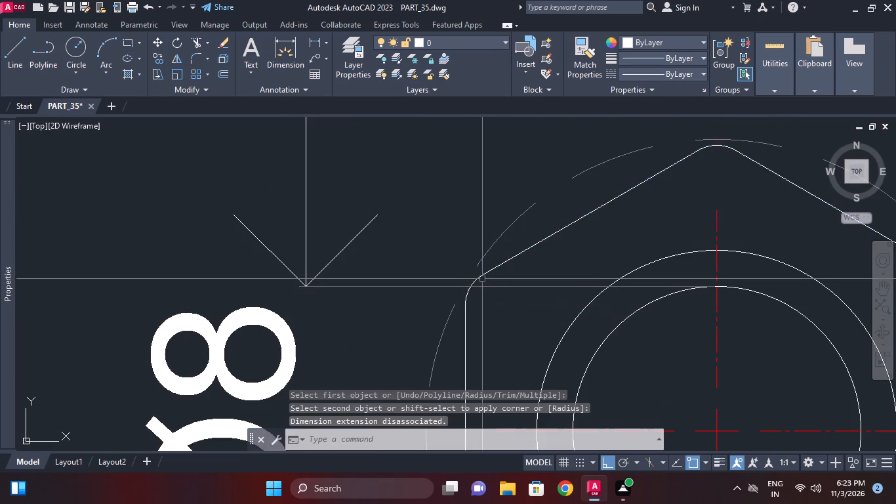
{"action": "scroll", "coordinate": [548, 276], "scroll_direction": "down", "scroll_amount": 1}
{"action": "middle_click", "coordinate": [548, 276]}
{"action": "middle_click_drag", "start_coordinate": [629, 304], "coordinate": [632, 294]}
{"action": "key", "text": "Escape"}
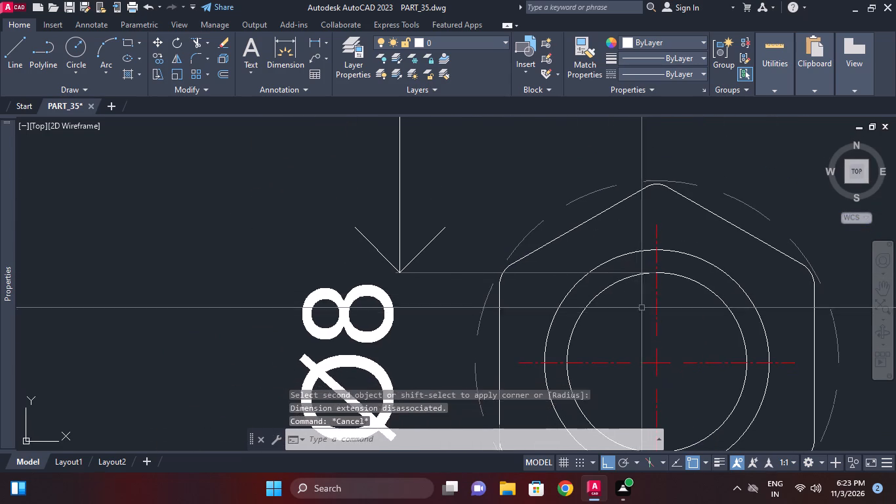
Add a radius dimension to the fillet arc at the hexagon's top corner, placed vertically above the hexagon.
{"action": "scroll", "coordinate": [632, 284], "scroll_direction": "down", "scroll_amount": 3}
{"action": "middle_click_drag", "start_coordinate": [632, 284], "coordinate": [614, 214]}
{"action": "middle_click_drag", "start_coordinate": [611, 206], "coordinate": [607, 248]}
{"action": "key", "text": "Escape"}
{"action": "middle_click_drag", "start_coordinate": [619, 230], "coordinate": [611, 246]}
{"action": "scroll", "coordinate": [619, 230], "scroll_direction": "up", "scroll_amount": 1}
{"action": "key", "text": "d"}
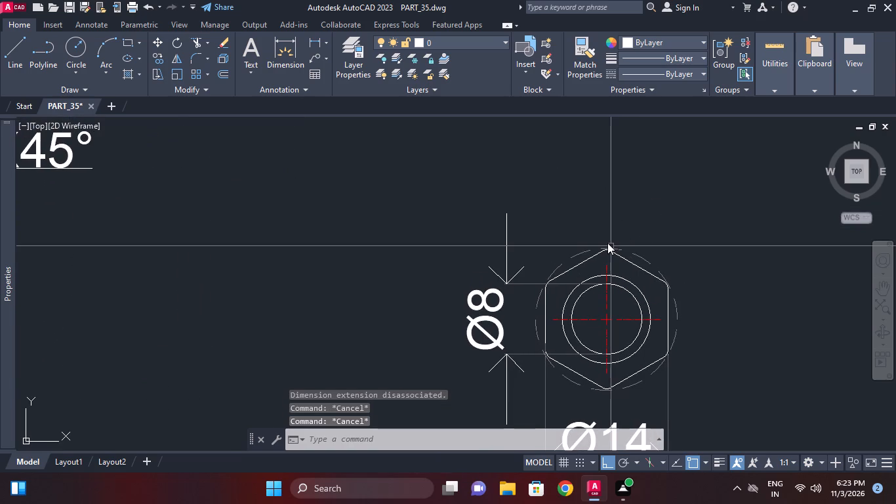
{"action": "type", "text": "imr"}
{"action": "key", "text": "space"}
{"action": "scroll", "coordinate": [607, 224], "scroll_direction": "up", "scroll_amount": 1}
{"action": "left_click", "coordinate": [609, 266]}
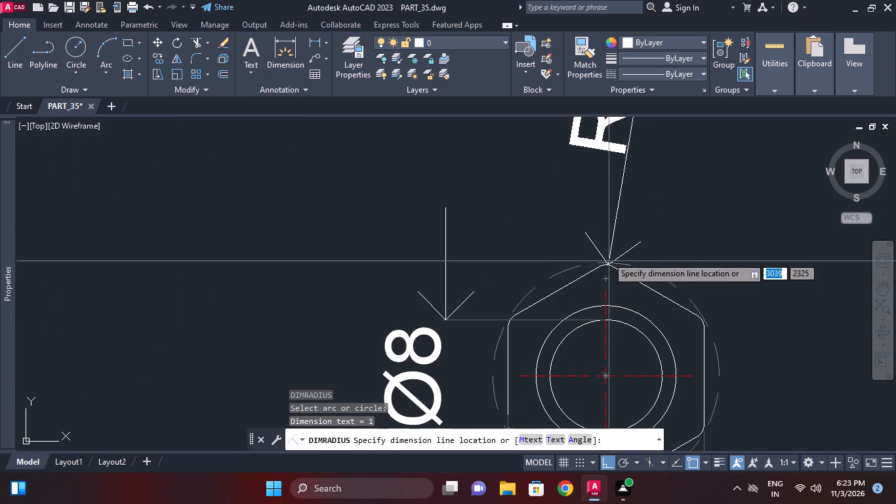
{"action": "left_click", "coordinate": [605, 249]}
{"action": "scroll", "coordinate": [622, 234], "scroll_direction": "down", "scroll_amount": 1}
{"action": "scroll", "coordinate": [682, 244], "scroll_direction": "down", "scroll_amount": 4}
{"action": "middle_click", "coordinate": [682, 244]}
{"action": "key", "text": "Escape"}
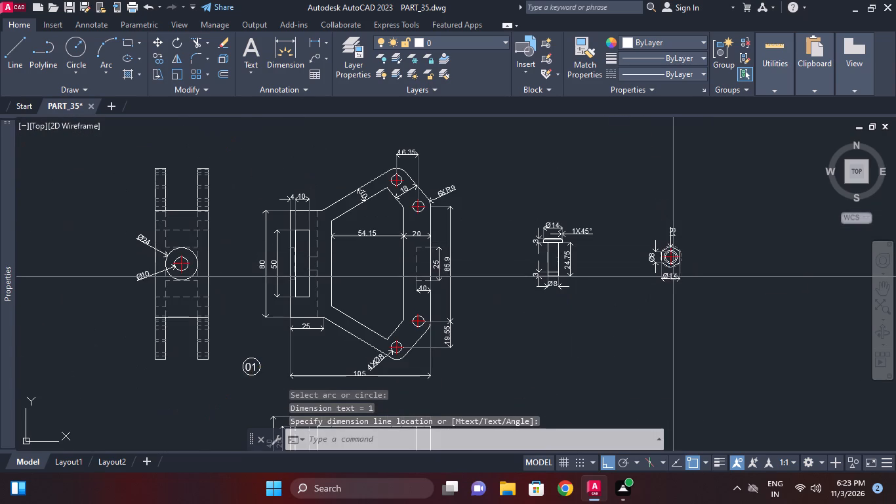
Copy the bracket's circled 01 label and paste it below the headed pin.
{"action": "middle_click", "coordinate": [668, 277]}
{"action": "scroll", "coordinate": [668, 277], "scroll_direction": "up", "scroll_amount": 1}
{"action": "key", "text": "Escape"}
{"action": "middle_click", "coordinate": [673, 283]}
{"action": "scroll", "coordinate": [703, 245], "scroll_direction": "down", "scroll_amount": 1}
{"action": "middle_click_drag", "start_coordinate": [701, 253], "coordinate": [685, 258]}
{"action": "scroll", "coordinate": [560, 268], "scroll_direction": "up", "scroll_amount": 1}
{"action": "middle_click_drag", "start_coordinate": [458, 272], "coordinate": [457, 272]}
{"action": "scroll", "coordinate": [458, 272], "scroll_direction": "down", "scroll_amount": 1}
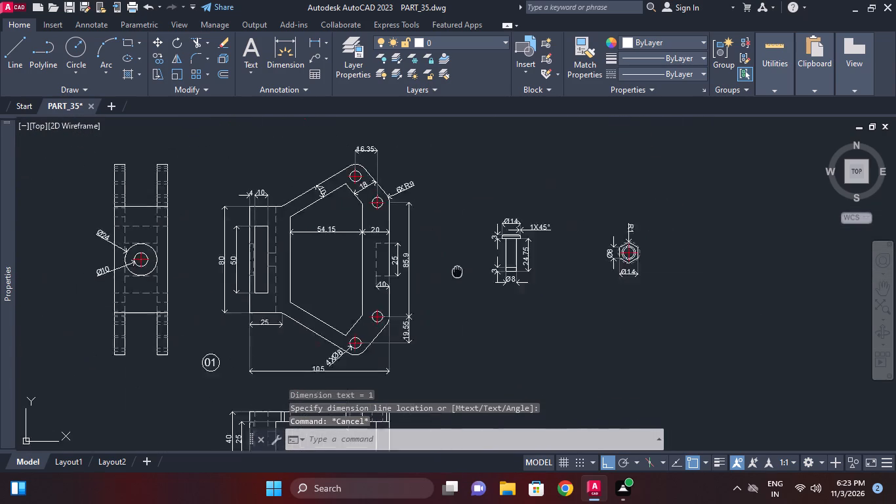
{"action": "middle_click_drag", "start_coordinate": [457, 272], "coordinate": [500, 249]}
{"action": "middle_click_drag", "start_coordinate": [421, 285], "coordinate": [460, 230]}
{"action": "left_click", "coordinate": [300, 299]}
{"action": "left_click", "coordinate": [283, 273]}
{"action": "scroll", "coordinate": [281, 270], "scroll_direction": "up", "scroll_amount": 2}
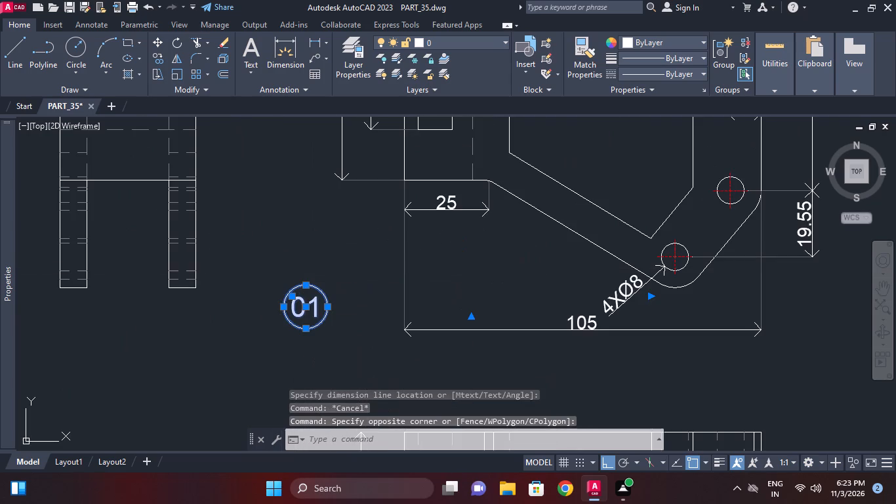
{"action": "key", "text": "ctrl+c"}
{"action": "key", "text": "ctrl+v"}
{"action": "middle_click_drag", "start_coordinate": [645, 317], "coordinate": [381, 310]}
{"action": "scroll", "coordinate": [382, 309], "scroll_direction": "down", "scroll_amount": 3}
{"action": "middle_click_drag", "start_coordinate": [456, 319], "coordinate": [410, 337]}
{"action": "scroll", "coordinate": [512, 295], "scroll_direction": "up", "scroll_amount": 1}
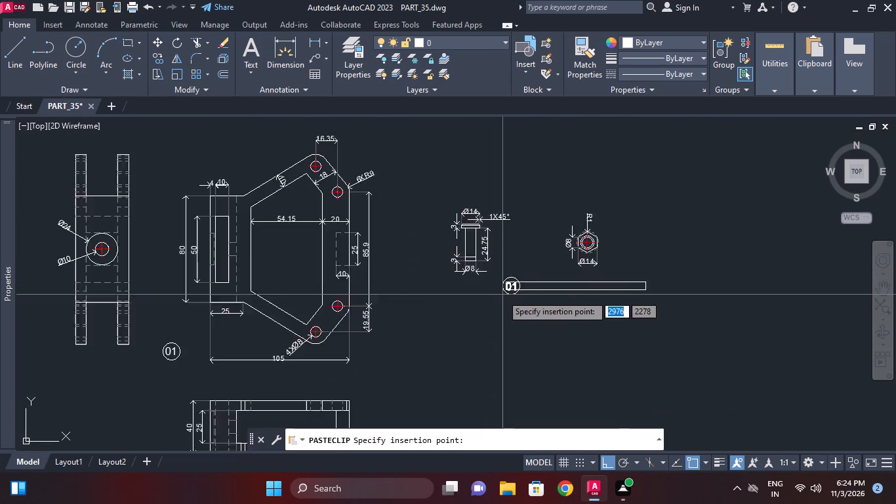
{"action": "scroll", "coordinate": [502, 295], "scroll_direction": "up", "scroll_amount": 1}
{"action": "left_click", "coordinate": [436, 296]}
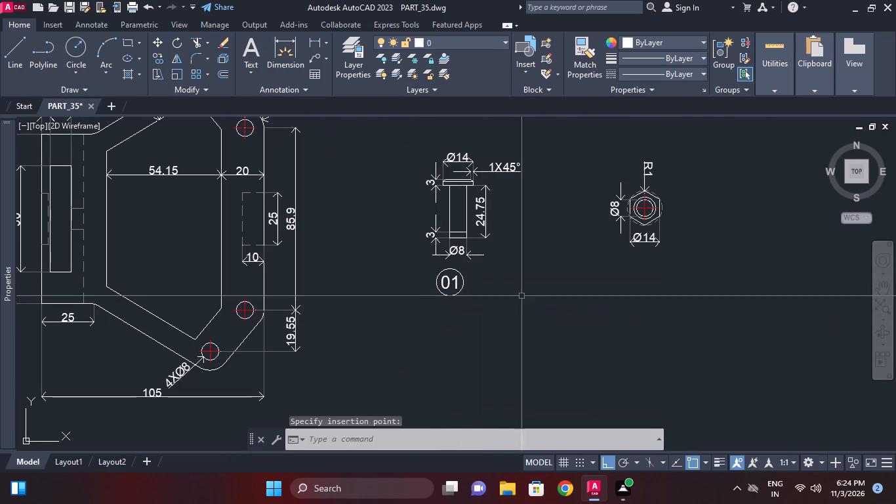
Paste another copy of the circled 01 label below the hexagonal part.
{"action": "key", "text": "ctrl+v"}
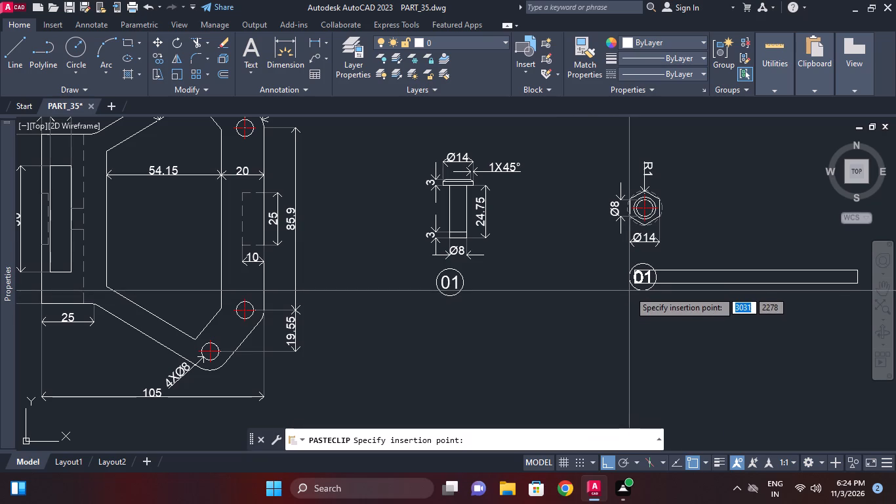
{"action": "left_click", "coordinate": [628, 285]}
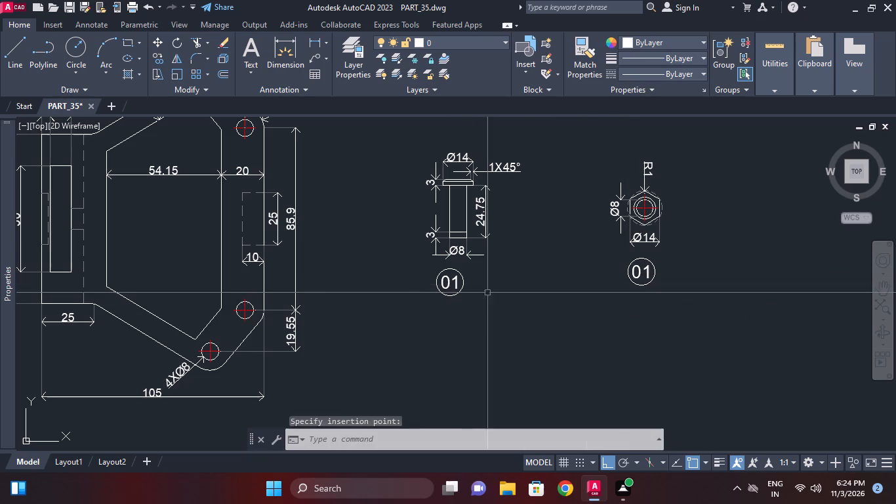
{"action": "key", "text": "Escape"}
Change the number in the circled label below the pin to 10.
{"action": "double_click", "coordinate": [449, 285]}
{"action": "left_click_drag", "start_coordinate": [462, 286], "coordinate": [417, 286]}
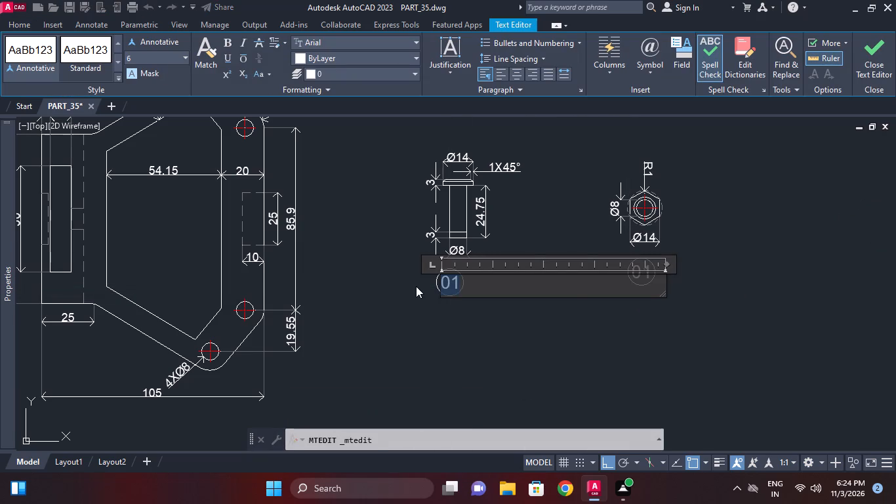
{"action": "key", "text": "1"}
{"action": "key", "text": "0"}
{"action": "left_click", "coordinate": [588, 325]}
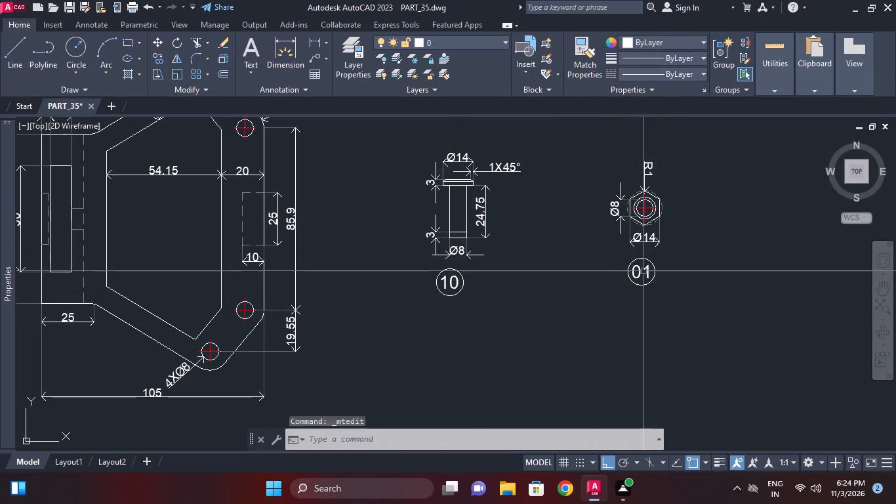
Change the number in the circled label below the hexagonal part to 09.
{"action": "double_click", "coordinate": [643, 271]}
{"action": "key", "text": "ctrl+a"}
{"action": "key", "text": "0"}
{"action": "key", "text": "9"}
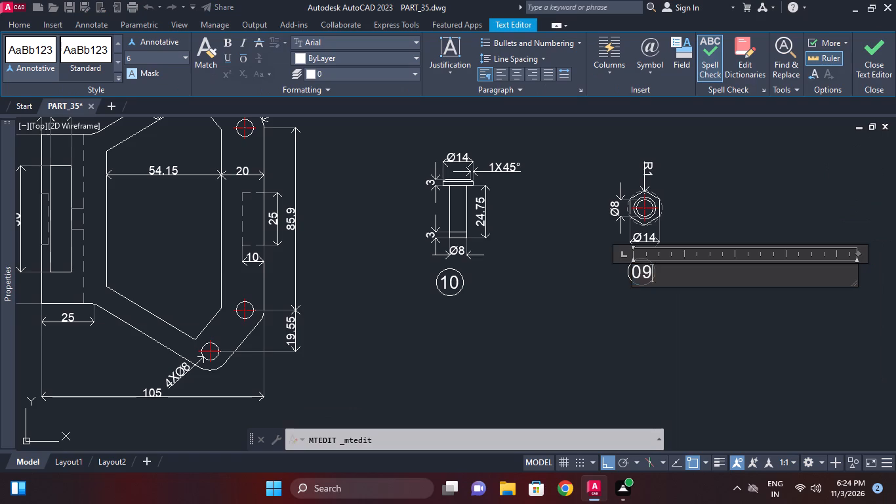
{"action": "key", "text": "8"}
{"action": "left_click", "coordinate": [712, 314]}
{"action": "left_click", "coordinate": [654, 272]}
{"action": "double_click", "coordinate": [659, 270]}
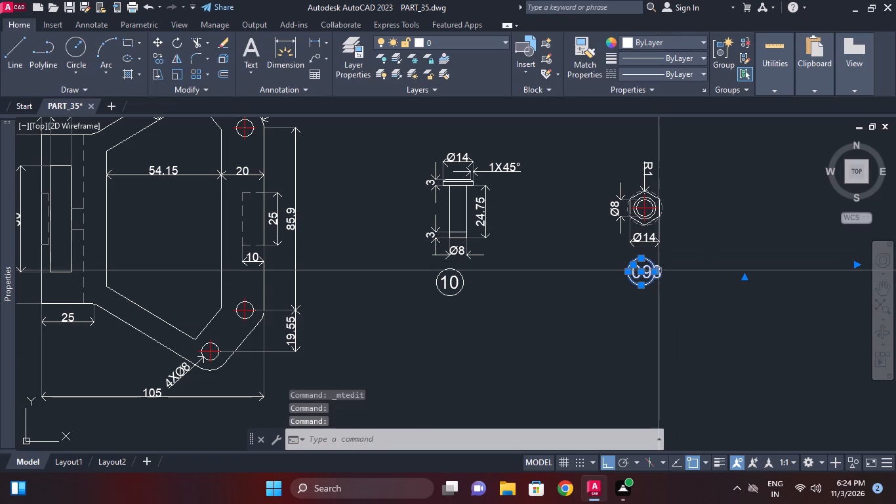
{"action": "key", "text": "Escape"}
{"action": "scroll", "coordinate": [659, 270], "scroll_direction": "up", "scroll_amount": 2}
{"action": "key", "text": "Escape"}
{"action": "key", "text": "Escape"}
{"action": "double_click", "coordinate": [659, 271]}
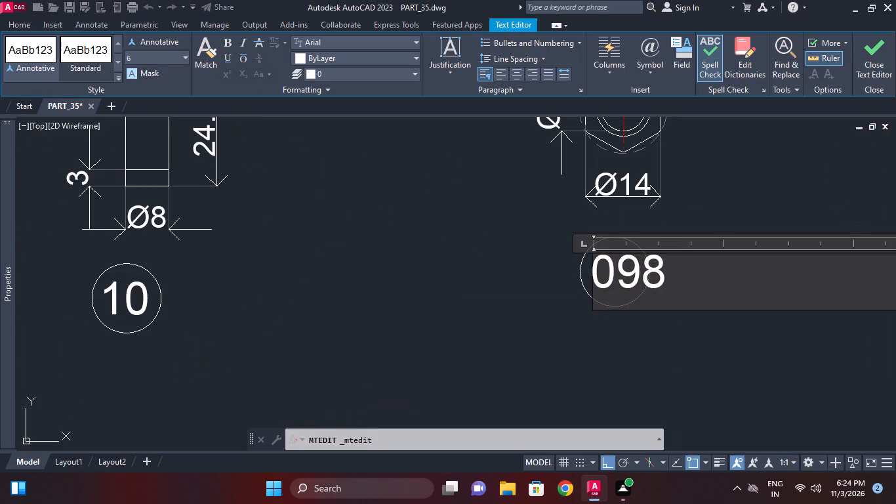
{"action": "key", "text": "ctrl+a"}
{"action": "type", "text": "09"}
{"action": "left_click", "coordinate": [814, 291]}
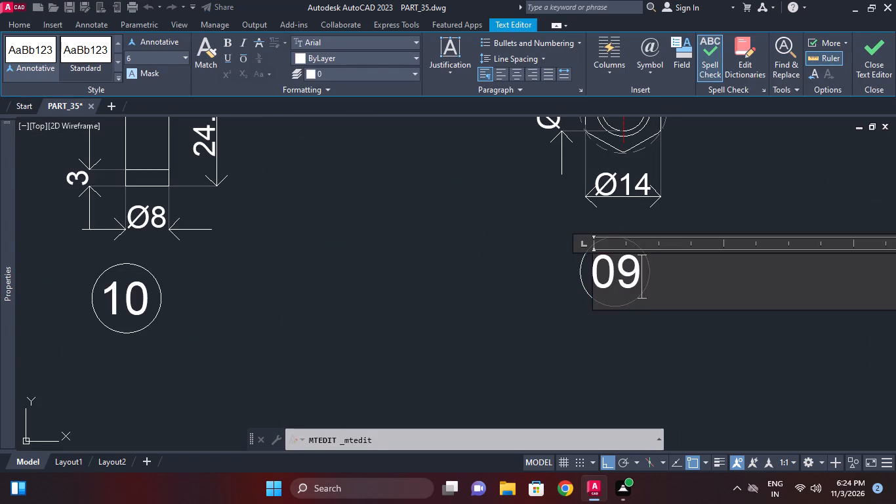
{"action": "left_click", "coordinate": [726, 358]}
Move the circled 09 label straight up, closer to the hexagon's Ø14 dimension.
{"action": "scroll", "coordinate": [679, 312], "scroll_direction": "down", "scroll_amount": 2}
{"action": "middle_click_drag", "start_coordinate": [664, 317], "coordinate": [666, 328]}
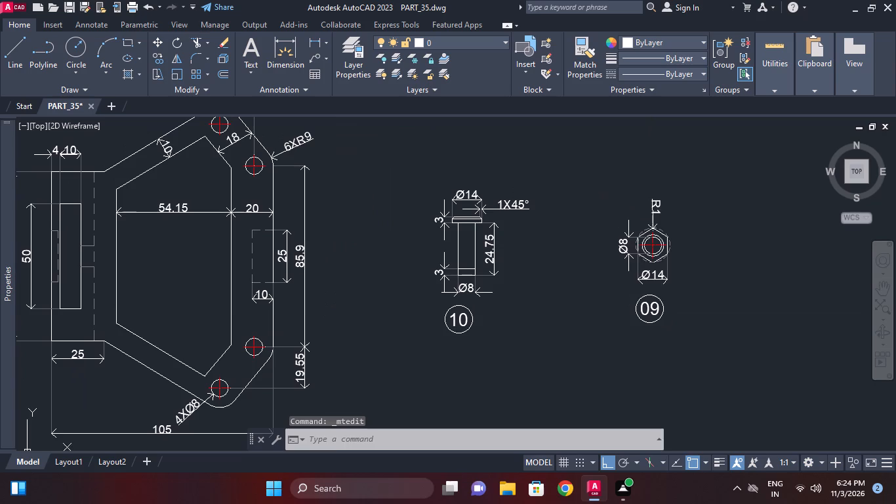
{"action": "left_click_drag", "start_coordinate": [682, 335], "coordinate": [675, 329]}
{"action": "left_click", "coordinate": [613, 299]}
{"action": "scroll", "coordinate": [670, 314], "scroll_direction": "up", "scroll_amount": 1}
{"action": "key", "text": "m"}
{"action": "key", "text": "space"}
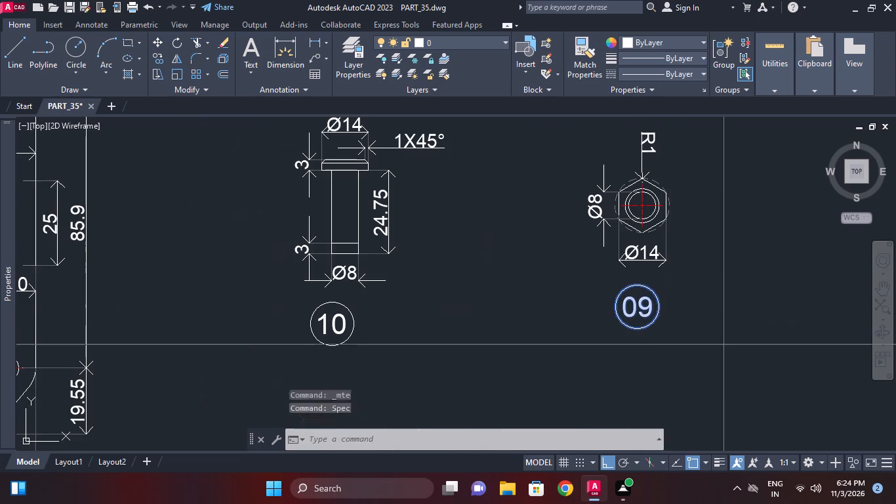
{"action": "left_click", "coordinate": [725, 345]}
{"action": "left_click", "coordinate": [725, 331]}
Move the circled 09 label sideways so it sits centred beneath the hexagonal part.
{"action": "left_click", "coordinate": [680, 329]}
{"action": "left_click", "coordinate": [584, 283]}
{"action": "key", "text": "space"}
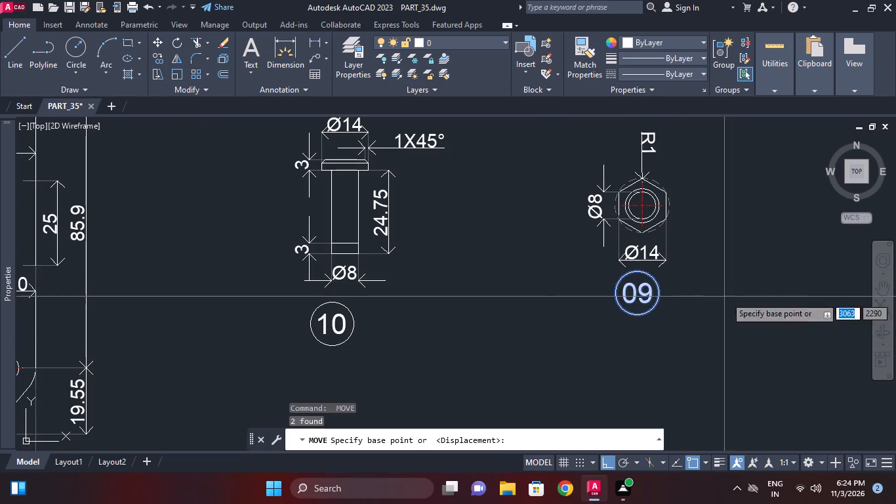
{"action": "left_click", "coordinate": [732, 297]}
{"action": "left_click", "coordinate": [739, 297]}
Move the circled 10 label sideways so it sits centred beneath the pin's Ø8 dimension.
{"action": "left_click", "coordinate": [441, 343]}
{"action": "left_click", "coordinate": [279, 304]}
{"action": "key", "text": "space"}
{"action": "left_click", "coordinate": [422, 349]}
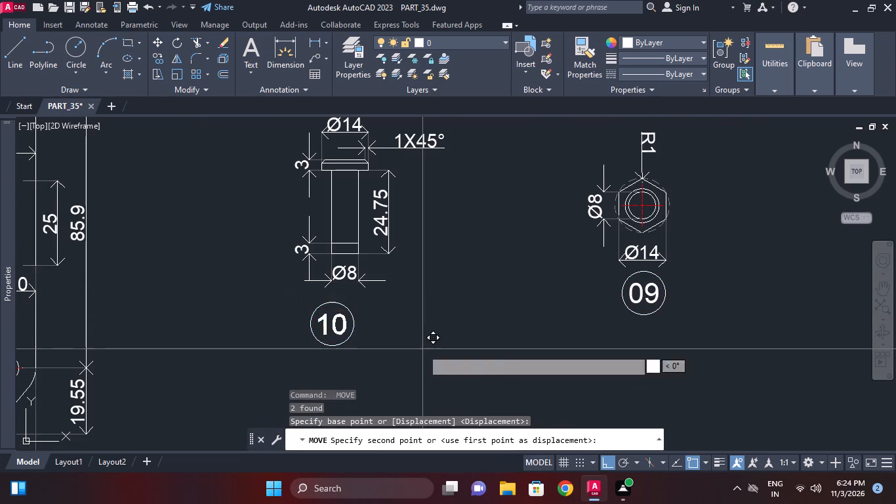
{"action": "left_click", "coordinate": [432, 348]}
{"action": "key", "text": "space"}
{"action": "left_click", "coordinate": [431, 347]}
{"action": "left_click", "coordinate": [302, 320]}
{"action": "left_click", "coordinate": [399, 331]}
{"action": "left_click", "coordinate": [399, 337]}
{"action": "left_click", "coordinate": [336, 318]}
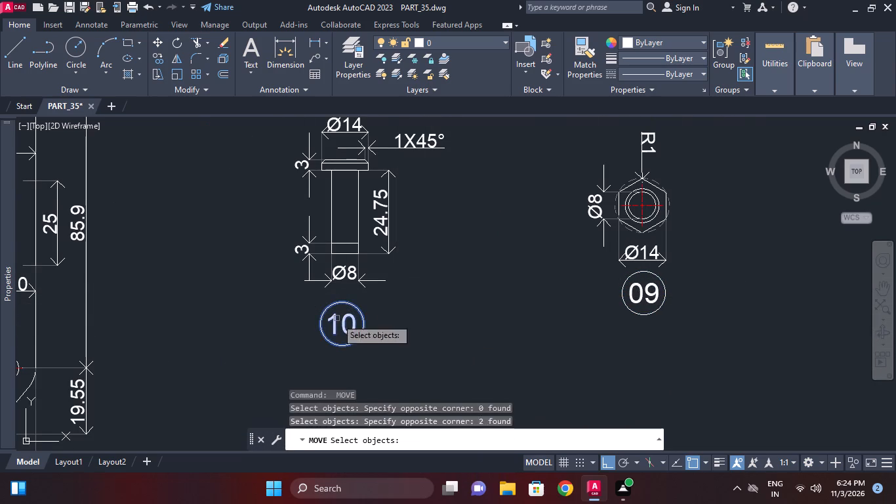
{"action": "key", "text": "space"}
{"action": "left_click", "coordinate": [405, 335]}
{"action": "left_click", "coordinate": [406, 329]}
{"action": "key", "text": "Escape"}
Move the hexagonal part with its dimensions and 09 label horizontally closer to the pin.
{"action": "middle_click_drag", "start_coordinate": [523, 306], "coordinate": [523, 300]}
{"action": "scroll", "coordinate": [523, 303], "scroll_direction": "down", "scroll_amount": 1}
{"action": "left_click", "coordinate": [521, 178]}
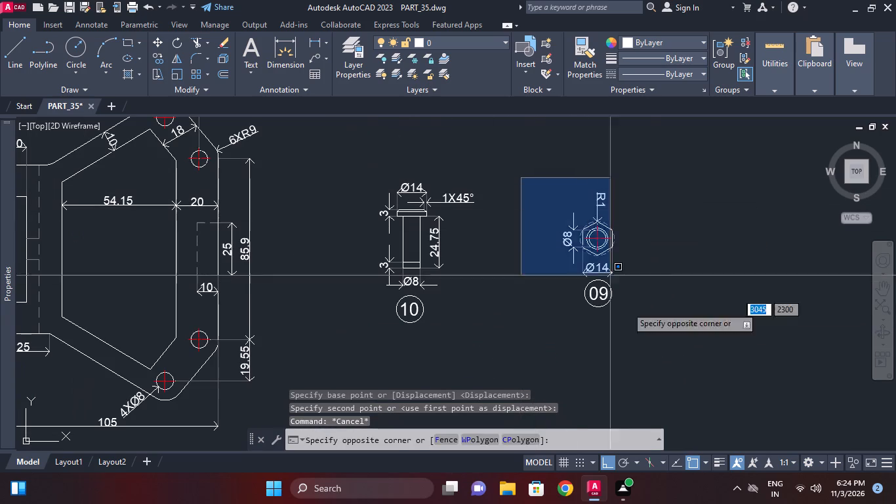
{"action": "left_click", "coordinate": [650, 344]}
{"action": "key", "text": "space"}
{"action": "left_click", "coordinate": [682, 305]}
{"action": "left_click", "coordinate": [614, 308]}
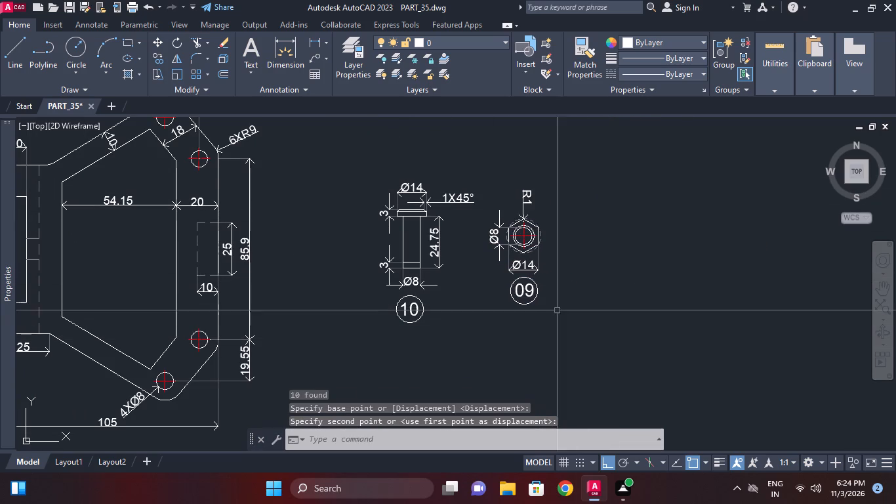
Move the pin and the hexagonal part, with their dimensions and labels, together horizontally towards the bracket.
{"action": "middle_click_drag", "start_coordinate": [555, 315], "coordinate": [581, 315]}
{"action": "left_click", "coordinate": [386, 170]}
{"action": "left_click", "coordinate": [609, 344]}
{"action": "key", "text": "space"}
{"action": "left_click", "coordinate": [632, 337]}
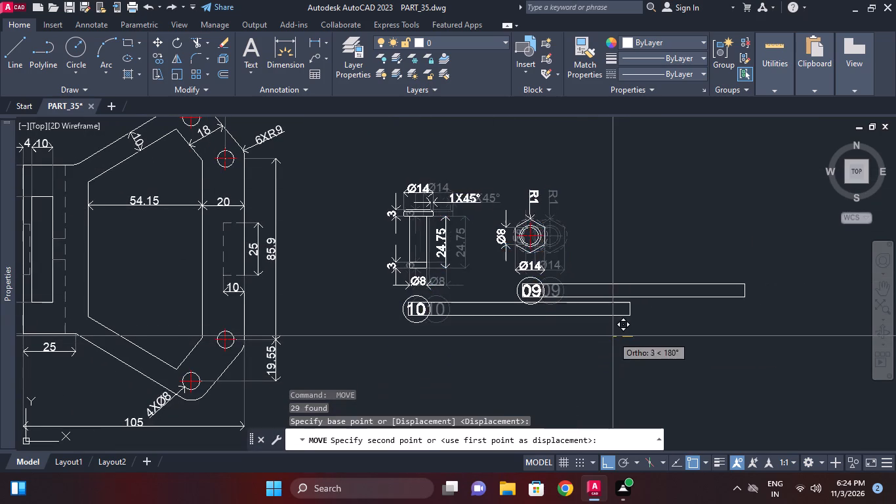
{"action": "left_click", "coordinate": [603, 335]}
Shift the pin and hexagonal part, with their dimensions and labels, a further distance horizontally towards the bracket.
{"action": "scroll", "coordinate": [592, 321], "scroll_direction": "down", "scroll_amount": 3}
{"action": "middle_click_drag", "start_coordinate": [592, 321], "coordinate": [590, 312]}
{"action": "scroll", "coordinate": [583, 314], "scroll_direction": "up", "scroll_amount": 1}
{"action": "scroll", "coordinate": [516, 240], "scroll_direction": "up", "scroll_amount": 1}
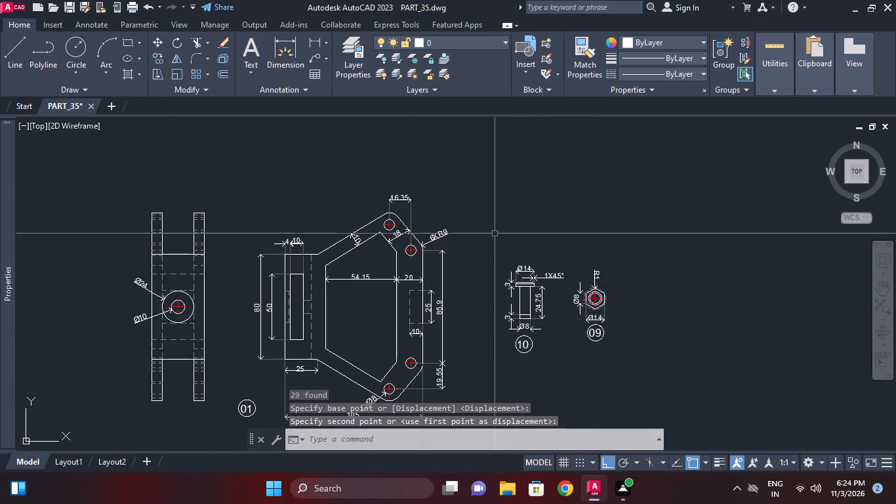
{"action": "scroll", "coordinate": [487, 232], "scroll_direction": "up", "scroll_amount": 1}
{"action": "left_click", "coordinate": [487, 232]}
{"action": "scroll", "coordinate": [553, 310], "scroll_direction": "down", "scroll_amount": 1}
{"action": "middle_click_drag", "start_coordinate": [553, 310], "coordinate": [574, 211]}
{"action": "left_click", "coordinate": [729, 346]}
{"action": "key", "text": "space"}
{"action": "left_click", "coordinate": [730, 354]}
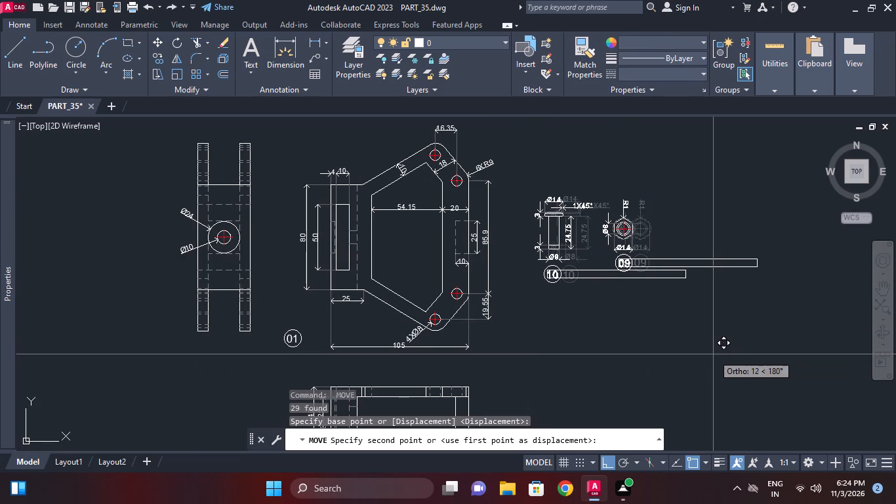
{"action": "left_click", "coordinate": [698, 353]}
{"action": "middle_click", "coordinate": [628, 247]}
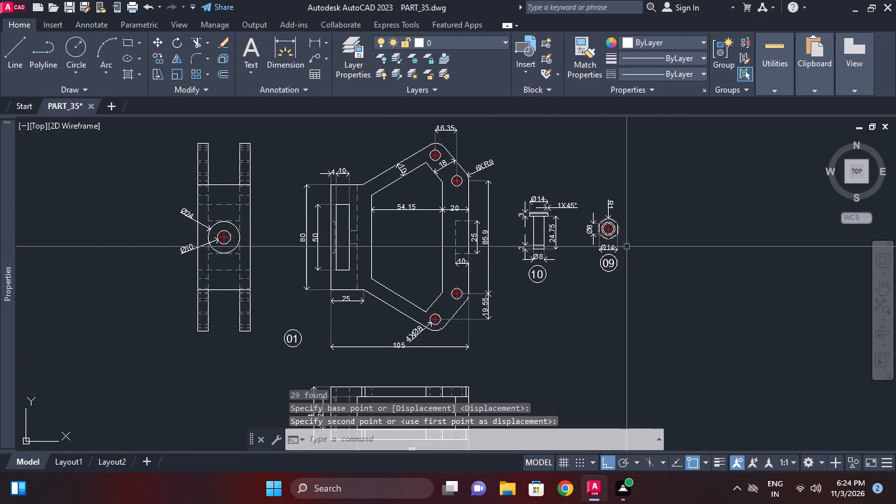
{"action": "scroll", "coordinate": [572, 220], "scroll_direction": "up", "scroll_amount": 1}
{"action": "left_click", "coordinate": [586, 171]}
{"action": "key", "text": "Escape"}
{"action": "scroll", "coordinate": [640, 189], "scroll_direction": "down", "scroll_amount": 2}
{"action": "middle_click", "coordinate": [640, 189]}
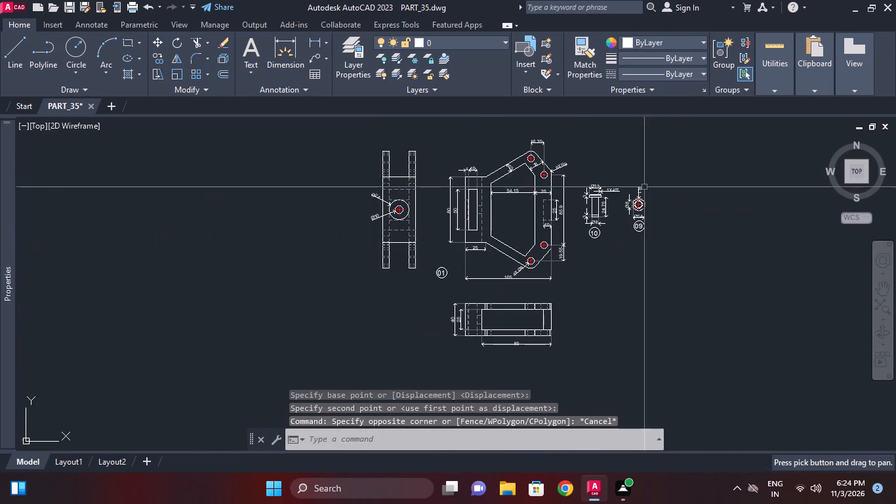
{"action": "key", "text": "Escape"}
Move the circled 09 label straight up from below the hexagonal part to above its R1 dimension.
{"action": "scroll", "coordinate": [653, 222], "scroll_direction": "up", "scroll_amount": 2}
{"action": "middle_click", "coordinate": [636, 247]}
{"action": "middle_click_drag", "start_coordinate": [636, 246], "coordinate": [636, 258]}
{"action": "middle_click_drag", "start_coordinate": [622, 234], "coordinate": [629, 259]}
{"action": "scroll", "coordinate": [657, 266], "scroll_direction": "up", "scroll_amount": 1}
{"action": "left_click", "coordinate": [661, 278]}
{"action": "left_click", "coordinate": [588, 266]}
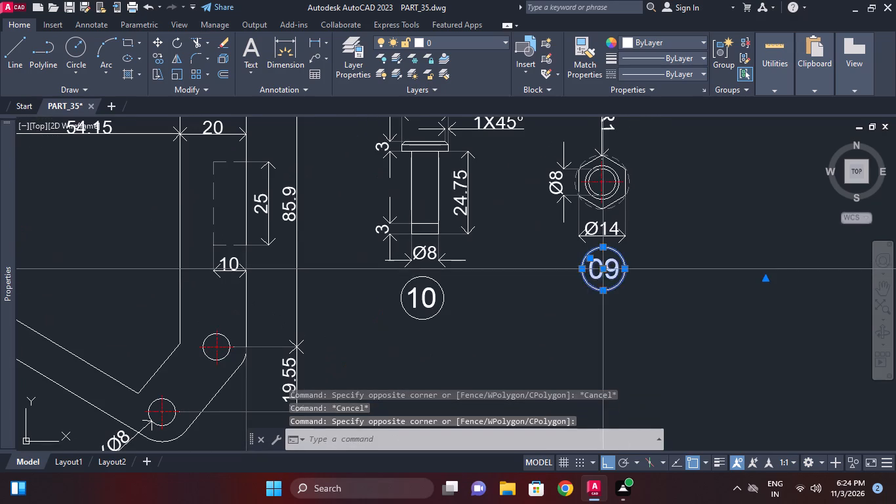
{"action": "middle_click_drag", "start_coordinate": [644, 272], "coordinate": [636, 301]}
{"action": "key", "text": "m"}
{"action": "key", "text": "space"}
{"action": "left_click_drag", "start_coordinate": [632, 314], "coordinate": [633, 284]}
{"action": "middle_click_drag", "start_coordinate": [619, 178], "coordinate": [620, 215]}
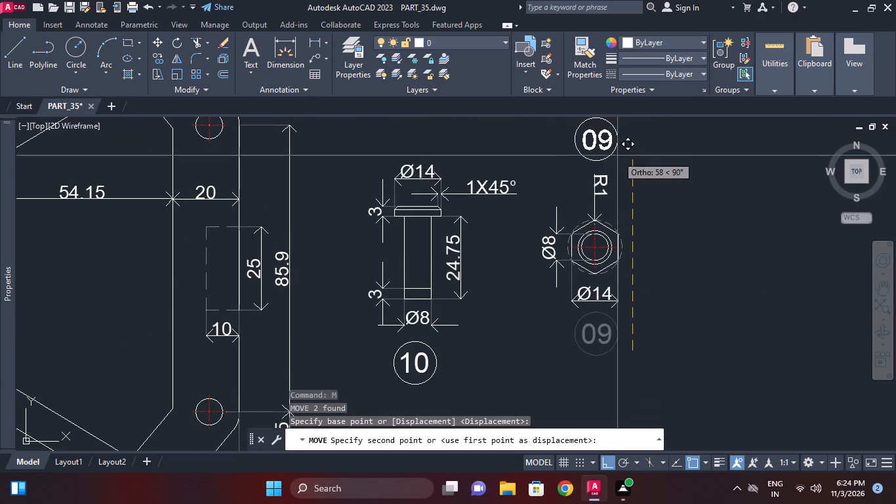
{"action": "left_click", "coordinate": [617, 156]}
{"action": "key", "text": "Escape"}
{"action": "middle_click_drag", "start_coordinate": [638, 213], "coordinate": [662, 168]}
{"action": "middle_click_drag", "start_coordinate": [654, 237], "coordinate": [644, 205]}
{"action": "key", "text": "Escape"}
Draw vertical construction lines through the hexagon's two vertical sides.
{"action": "middle_click", "coordinate": [619, 210]}
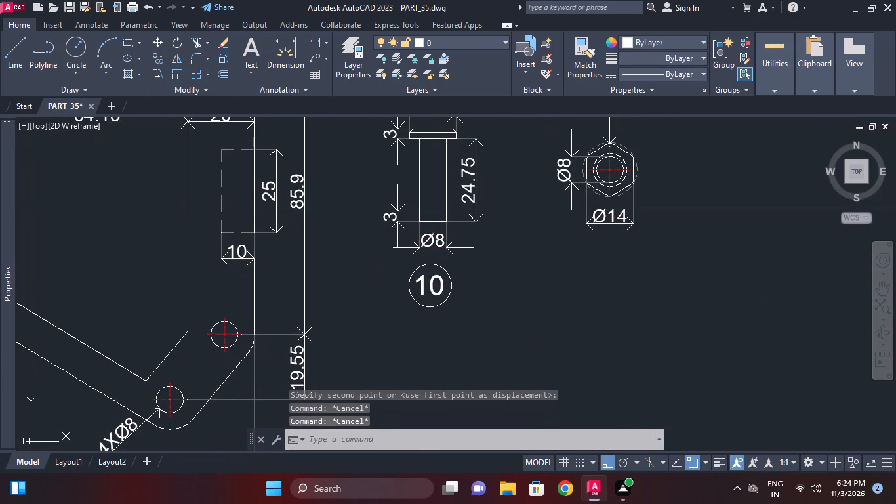
{"action": "key", "text": "x"}
{"action": "type", "text": "l"}
{"action": "key", "text": "space"}
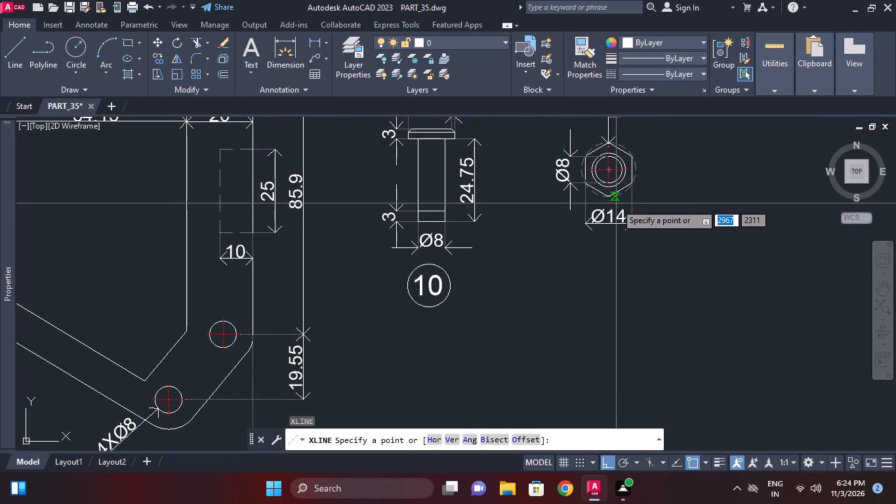
{"action": "key", "text": "v"}
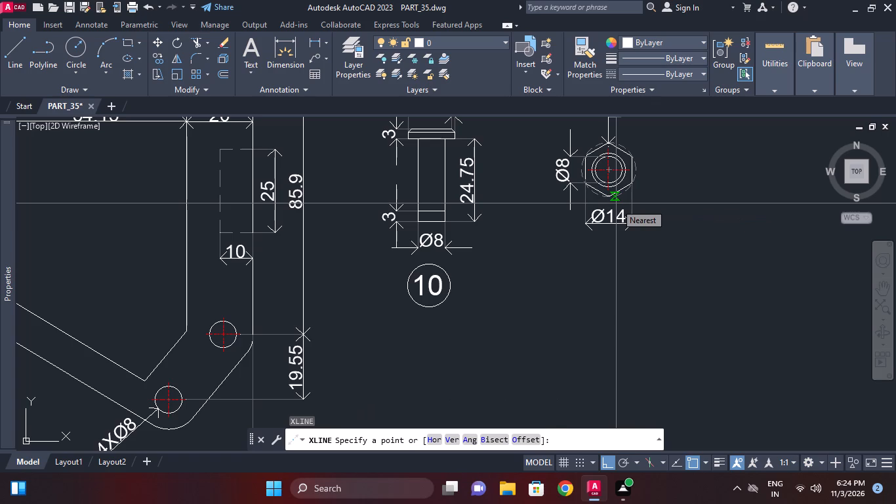
{"action": "key", "text": "space"}
{"action": "scroll", "coordinate": [582, 167], "scroll_direction": "up", "scroll_amount": 2}
{"action": "left_click", "coordinate": [590, 188]}
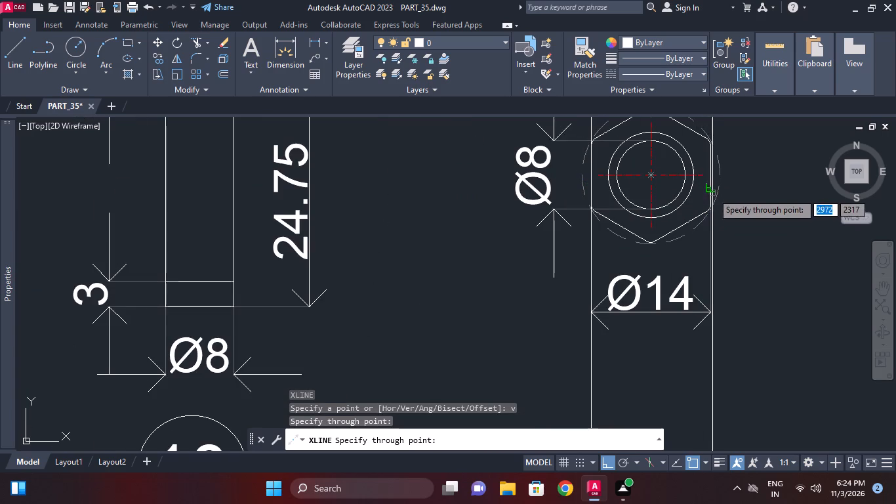
{"action": "left_click", "coordinate": [712, 193]}
Add vertical construction lines through the inner ends of the fillets at the hexagon's two lower side corners.
{"action": "middle_click_drag", "start_coordinate": [750, 221], "coordinate": [758, 193]}
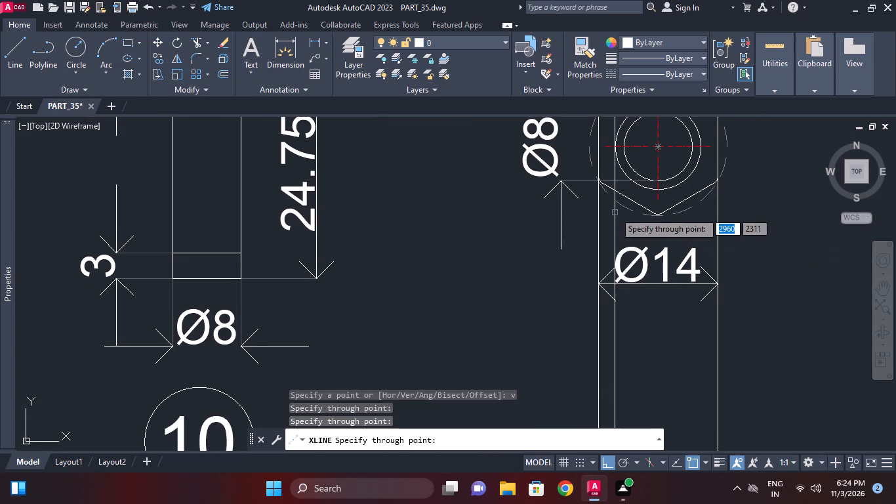
{"action": "scroll", "coordinate": [614, 211], "scroll_direction": "up", "scroll_amount": 1}
{"action": "scroll", "coordinate": [590, 161], "scroll_direction": "up", "scroll_amount": 3}
{"action": "left_click", "coordinate": [611, 188]}
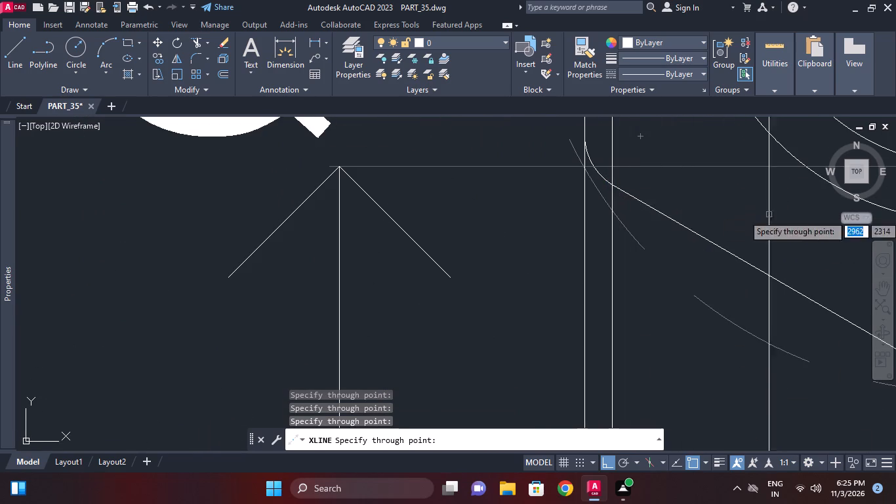
{"action": "scroll", "coordinate": [706, 220], "scroll_direction": "down", "scroll_amount": 1}
{"action": "middle_click_drag", "start_coordinate": [699, 220], "coordinate": [539, 198]}
{"action": "middle_click_drag", "start_coordinate": [798, 246], "coordinate": [524, 252]}
{"action": "scroll", "coordinate": [583, 255], "scroll_direction": "down", "scroll_amount": 1}
{"action": "left_click", "coordinate": [641, 207]}
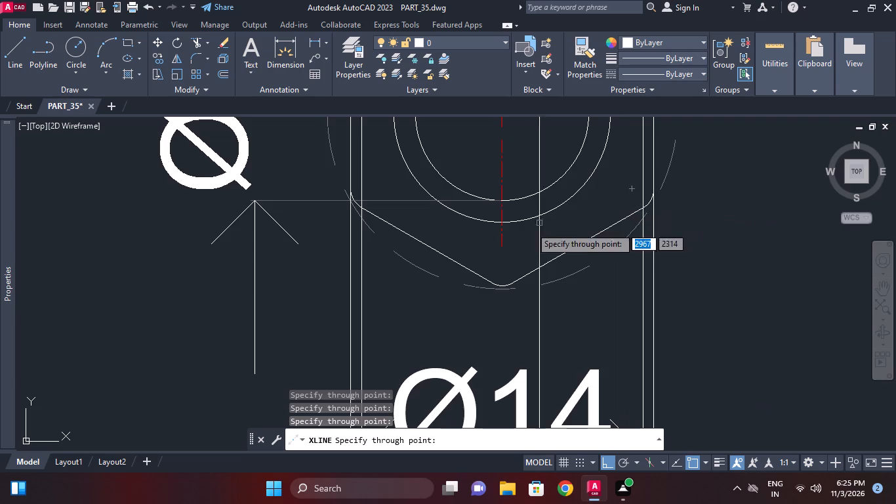
Add vertical construction lines through both ends of the fillet at the hexagon's bottom corner.
{"action": "middle_click_drag", "start_coordinate": [535, 262], "coordinate": [583, 346]}
{"action": "scroll", "coordinate": [582, 346], "scroll_direction": "down", "scroll_amount": 1}
{"action": "scroll", "coordinate": [577, 321], "scroll_direction": "up", "scroll_amount": 2}
{"action": "middle_click_drag", "start_coordinate": [580, 221], "coordinate": [588, 110]}
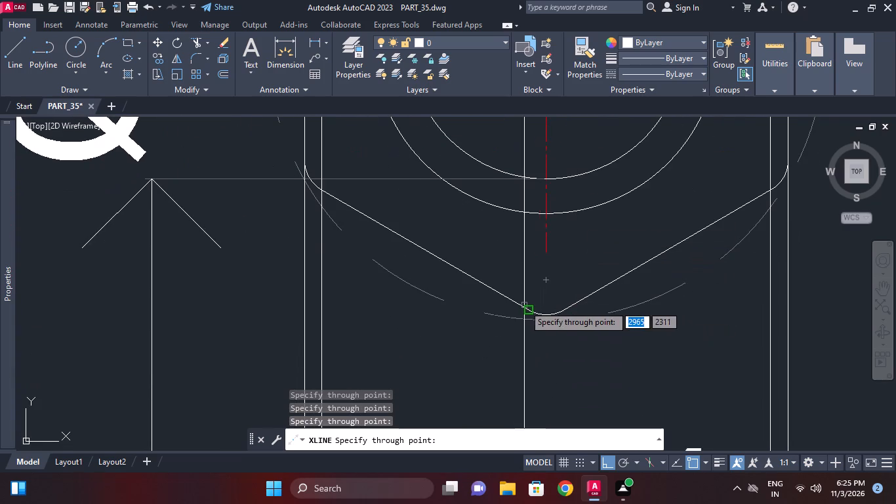
{"action": "left_click", "coordinate": [526, 306]}
{"action": "left_click", "coordinate": [563, 309]}
{"action": "middle_click_drag", "start_coordinate": [607, 261], "coordinate": [597, 220]}
{"action": "scroll", "coordinate": [602, 227], "scroll_direction": "down", "scroll_amount": 2}
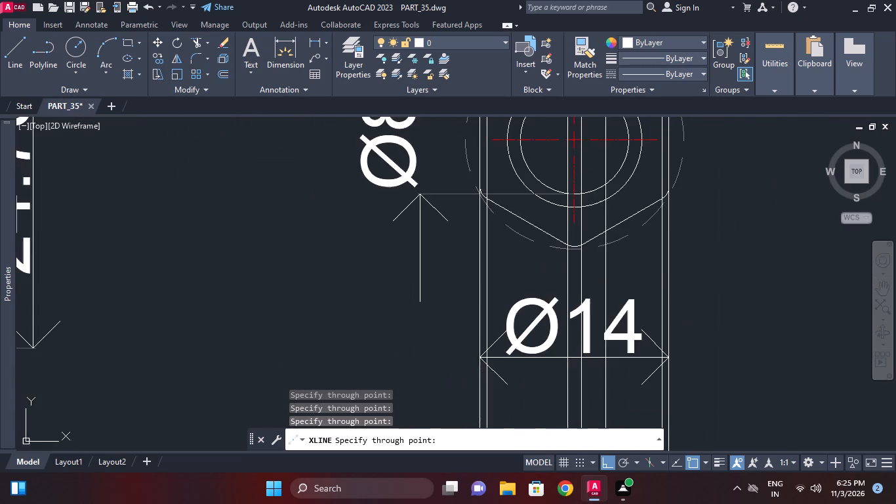
{"action": "middle_click_drag", "start_coordinate": [605, 251], "coordinate": [601, 232]}
{"action": "key", "text": "Escape"}
Draw a horizontal line across all the vertical construction lines, below the hexagon's Ø14 dimension.
{"action": "middle_click_drag", "start_coordinate": [600, 325], "coordinate": [594, 243]}
{"action": "scroll", "coordinate": [599, 275], "scroll_direction": "down", "scroll_amount": 2}
{"action": "key", "text": "Escape"}
{"action": "middle_click_drag", "start_coordinate": [597, 325], "coordinate": [592, 297]}
{"action": "scroll", "coordinate": [597, 312], "scroll_direction": "down", "scroll_amount": 1}
{"action": "scroll", "coordinate": [586, 297], "scroll_direction": "up", "scroll_amount": 1}
{"action": "middle_click", "coordinate": [586, 297]}
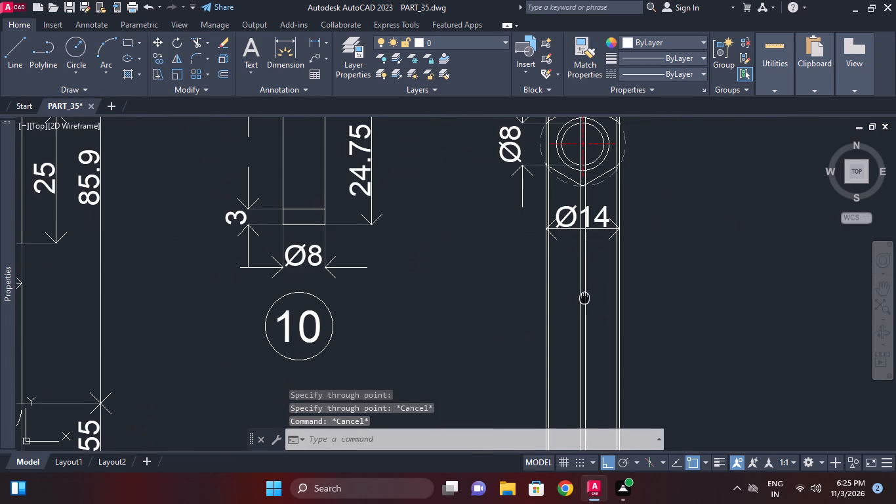
{"action": "key", "text": "l"}
{"action": "key", "text": "space"}
{"action": "left_click", "coordinate": [476, 283]}
{"action": "left_click", "coordinate": [655, 293]}
{"action": "key", "text": "Escape"}
{"action": "middle_click", "coordinate": [644, 300]}
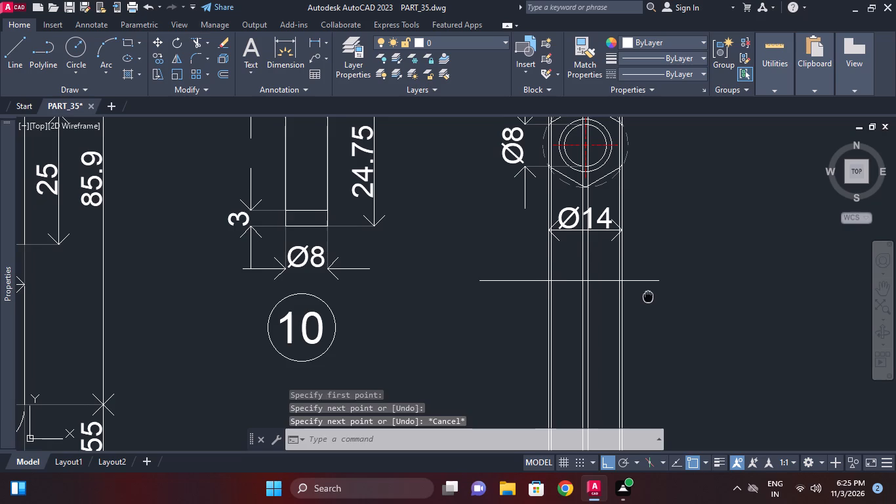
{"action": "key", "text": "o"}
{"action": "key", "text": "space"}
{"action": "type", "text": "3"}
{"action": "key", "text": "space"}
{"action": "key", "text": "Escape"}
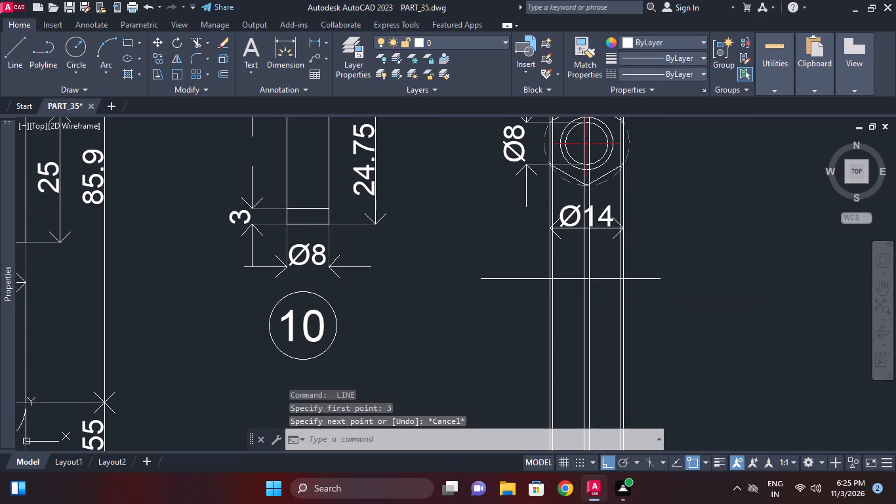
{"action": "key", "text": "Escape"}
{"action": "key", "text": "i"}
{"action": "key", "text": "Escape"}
Offset the horizontal line 3 mm downward.
{"action": "key", "text": "o"}
{"action": "key", "text": "space"}
{"action": "type", "text": "3"}
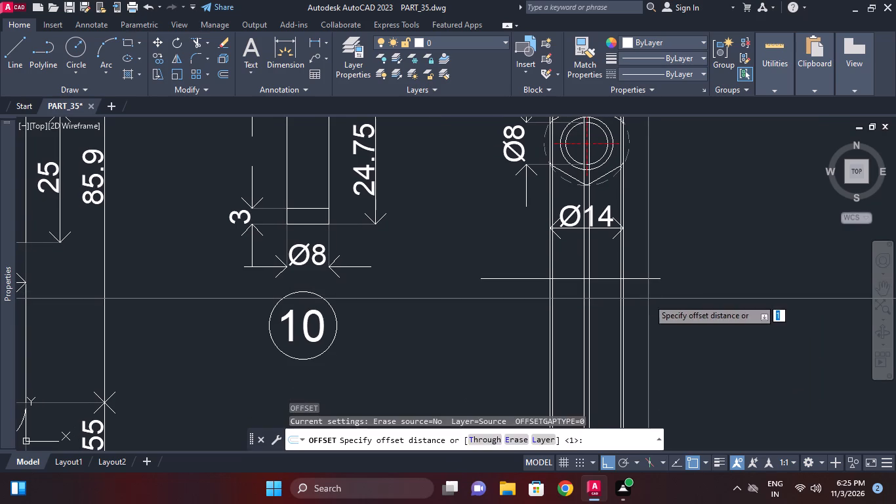
{"action": "key", "text": "space"}
{"action": "left_click", "coordinate": [649, 280]}
{"action": "left_click", "coordinate": [641, 310]}
{"action": "key", "text": "Escape"}
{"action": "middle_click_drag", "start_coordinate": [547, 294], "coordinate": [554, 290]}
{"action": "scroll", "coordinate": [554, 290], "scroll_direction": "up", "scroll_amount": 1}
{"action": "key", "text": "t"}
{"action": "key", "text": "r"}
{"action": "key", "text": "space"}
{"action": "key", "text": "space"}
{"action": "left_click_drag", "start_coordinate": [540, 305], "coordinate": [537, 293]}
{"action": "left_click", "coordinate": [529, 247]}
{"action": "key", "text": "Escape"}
Trim the ends of both horizontal lines that extend beyond the outermost vertical construction lines.
{"action": "key", "text": "t"}
{"action": "key", "text": "r"}
{"action": "key", "text": "space"}
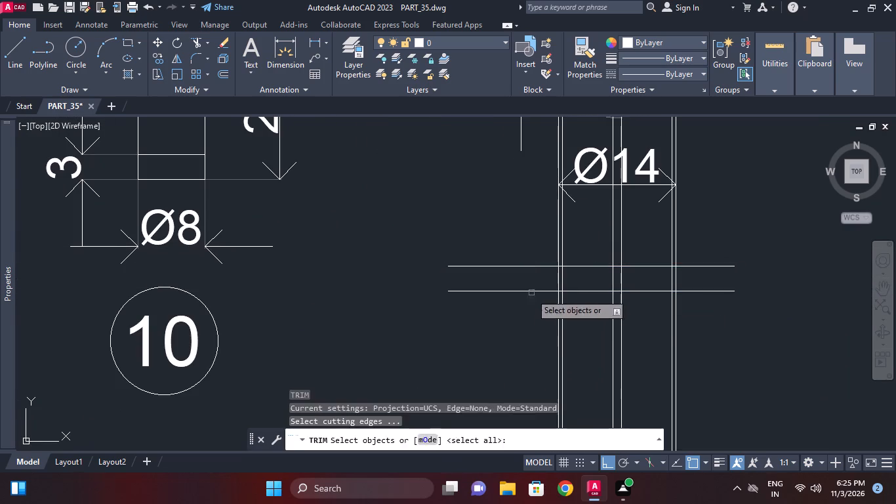
{"action": "key", "text": "space"}
{"action": "left_click_drag", "start_coordinate": [532, 310], "coordinate": [533, 280]}
{"action": "left_click", "coordinate": [529, 241]}
{"action": "left_click_drag", "start_coordinate": [725, 338], "coordinate": [722, 306]}
{"action": "left_click", "coordinate": [714, 224]}
{"action": "key", "text": "Escape"}
{"action": "middle_click", "coordinate": [674, 287]}
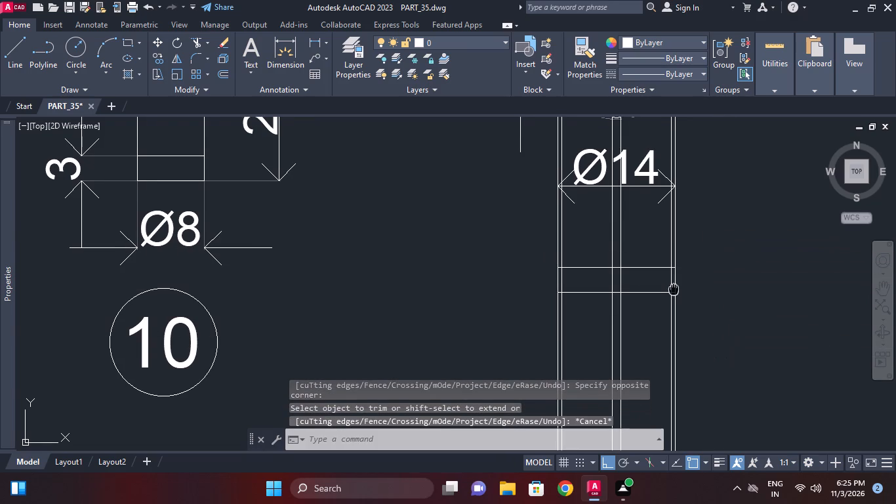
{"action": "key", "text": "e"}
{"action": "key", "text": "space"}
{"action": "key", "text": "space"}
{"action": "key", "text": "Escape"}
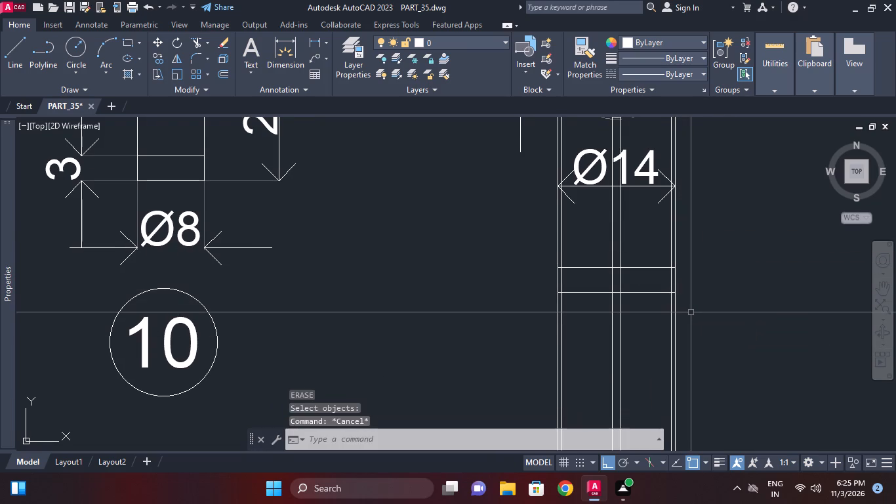
Trim the vertical construction lines above and below the hexagonal part's rectangular side view.
{"action": "type", "text": "tr"}
{"action": "key", "text": "space"}
{"action": "key", "text": "space"}
{"action": "left_click_drag", "start_coordinate": [696, 317], "coordinate": [690, 318]}
{"action": "left_click_drag", "start_coordinate": [525, 315], "coordinate": [524, 308]}
{"action": "left_click_drag", "start_coordinate": [511, 247], "coordinate": [519, 244]}
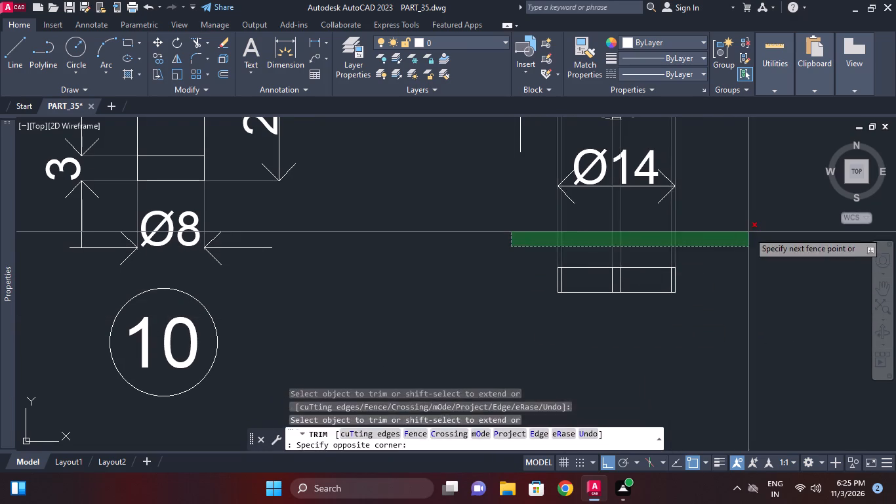
{"action": "left_click", "coordinate": [748, 232]}
{"action": "key", "text": "Escape"}
Erase the leftover construction line pieces around the hexagonal part.
{"action": "middle_click_drag", "start_coordinate": [682, 282], "coordinate": [698, 329]}
{"action": "scroll", "coordinate": [698, 338], "scroll_direction": "down", "scroll_amount": 1}
{"action": "key", "text": "Escape"}
{"action": "scroll", "coordinate": [699, 241], "scroll_direction": "down", "scroll_amount": 2}
{"action": "middle_click_drag", "start_coordinate": [695, 268], "coordinate": [694, 309]}
{"action": "key", "text": "e"}
{"action": "key", "text": "space"}
{"action": "middle_click_drag", "start_coordinate": [695, 184], "coordinate": [694, 220]}
{"action": "left_click_drag", "start_coordinate": [703, 181], "coordinate": [691, 175]}
{"action": "right_click", "coordinate": [672, 164]}
{"action": "left_click", "coordinate": [666, 161]}
{"action": "right_click", "coordinate": [660, 162]}
Move the hexagonal part's side view about 2 mm straight up, closer to the Ø14 dimension.
{"action": "middle_click_drag", "start_coordinate": [682, 224], "coordinate": [706, 155]}
{"action": "scroll", "coordinate": [710, 287], "scroll_direction": "up", "scroll_amount": 2}
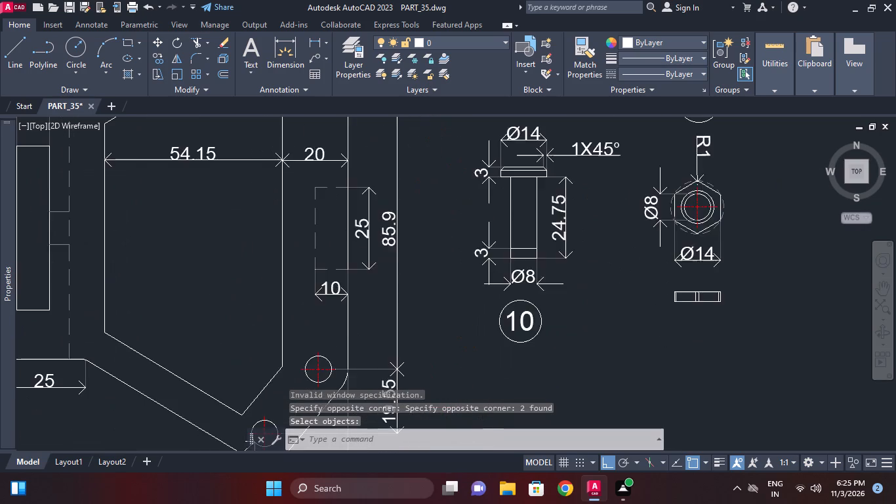
{"action": "scroll", "coordinate": [710, 287], "scroll_direction": "up", "scroll_amount": 2}
{"action": "middle_click_drag", "start_coordinate": [710, 287], "coordinate": [709, 262]}
{"action": "key", "text": "m"}
{"action": "key", "text": "space"}
{"action": "left_click_drag", "start_coordinate": [779, 358], "coordinate": [758, 349]}
{"action": "left_click", "coordinate": [476, 264]}
{"action": "key", "text": "space"}
{"action": "left_click", "coordinate": [689, 349]}
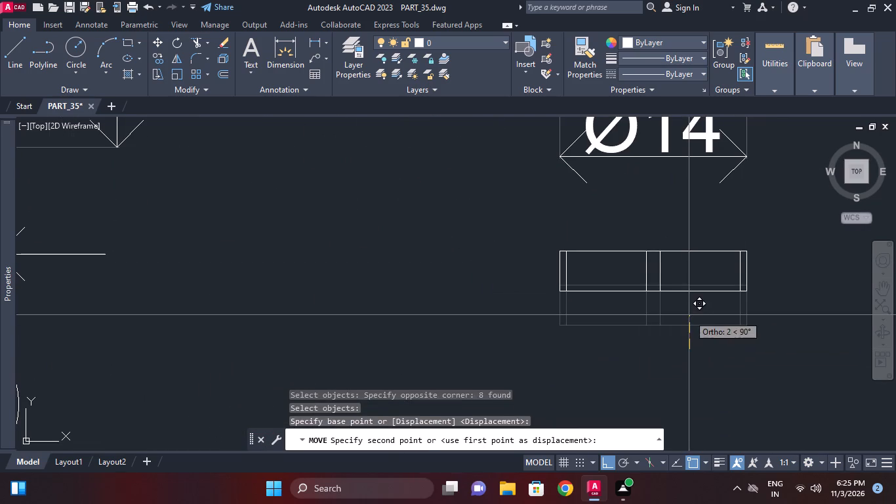
{"action": "left_click", "coordinate": [689, 315]}
{"action": "key", "text": "Escape"}
Add a vertical linear dimension for the side view's thickness beside its right edge.
{"action": "middle_click_drag", "start_coordinate": [630, 287], "coordinate": [605, 301]}
{"action": "key", "text": "d"}
{"action": "key", "text": "l"}
{"action": "key", "text": "i"}
{"action": "key", "text": "space"}
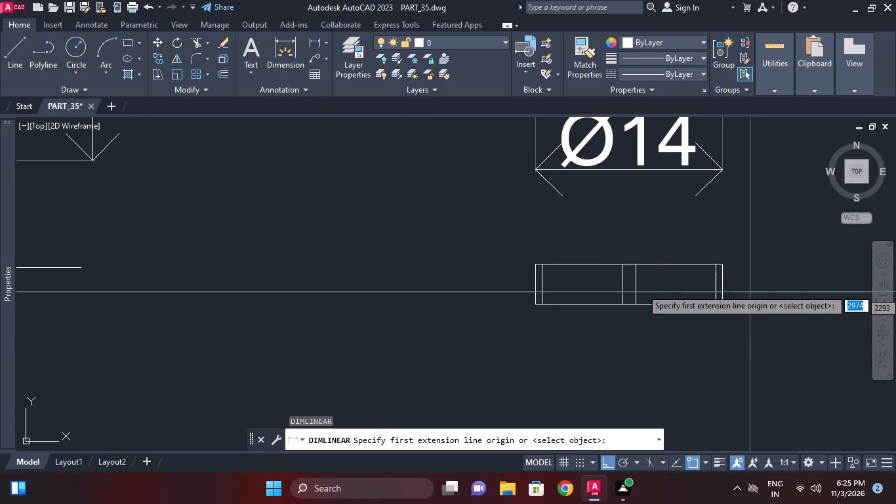
{"action": "key", "text": "space"}
{"action": "left_click", "coordinate": [724, 276]}
{"action": "left_click", "coordinate": [749, 276]}
Stretch the thickness dimension horizontally away from the side view so its text clears the outline.
{"action": "left_click_drag", "start_coordinate": [774, 289], "coordinate": [761, 264]}
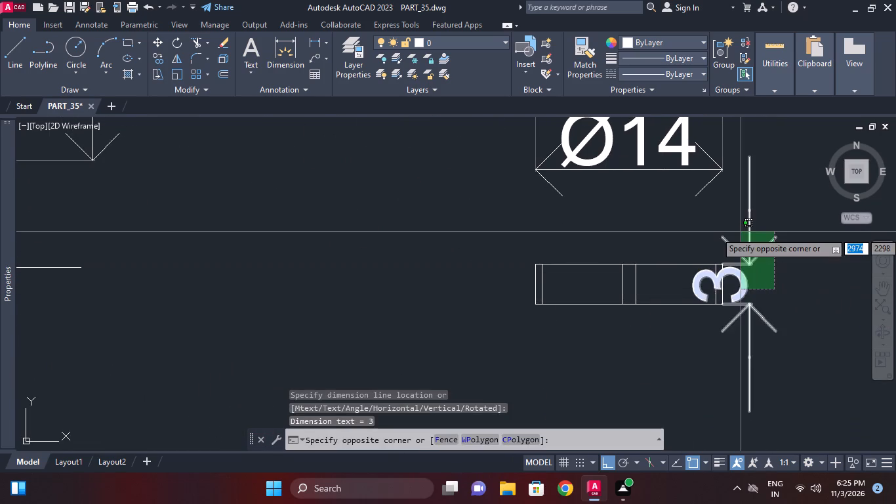
{"action": "left_click", "coordinate": [741, 232]}
{"action": "key", "text": "s"}
{"action": "key", "text": "space"}
{"action": "left_click", "coordinate": [789, 301]}
{"action": "left_click", "coordinate": [849, 296]}
{"action": "key", "text": "Escape"}
{"action": "scroll", "coordinate": [767, 280], "scroll_direction": "down", "scroll_amount": 3}
{"action": "middle_click_drag", "start_coordinate": [767, 283], "coordinate": [770, 295]}
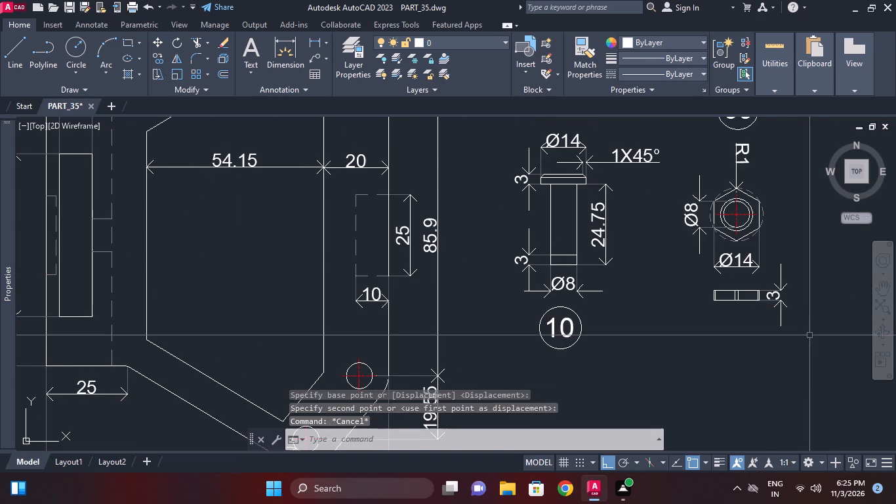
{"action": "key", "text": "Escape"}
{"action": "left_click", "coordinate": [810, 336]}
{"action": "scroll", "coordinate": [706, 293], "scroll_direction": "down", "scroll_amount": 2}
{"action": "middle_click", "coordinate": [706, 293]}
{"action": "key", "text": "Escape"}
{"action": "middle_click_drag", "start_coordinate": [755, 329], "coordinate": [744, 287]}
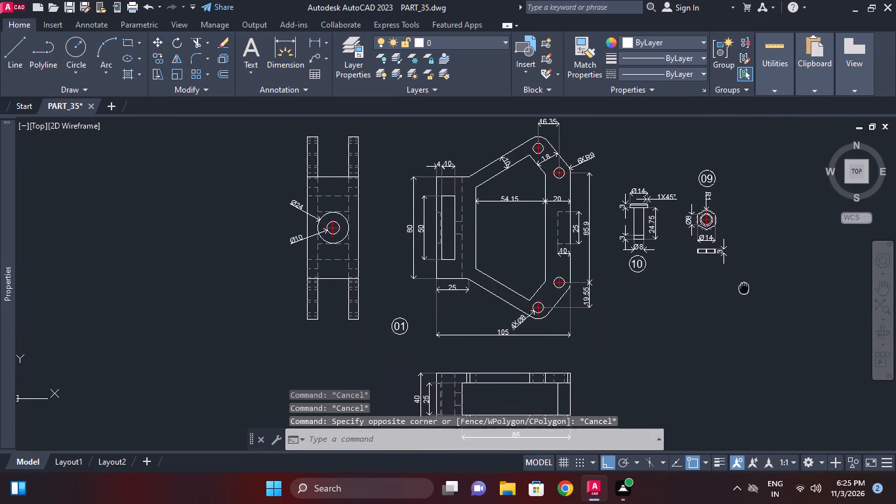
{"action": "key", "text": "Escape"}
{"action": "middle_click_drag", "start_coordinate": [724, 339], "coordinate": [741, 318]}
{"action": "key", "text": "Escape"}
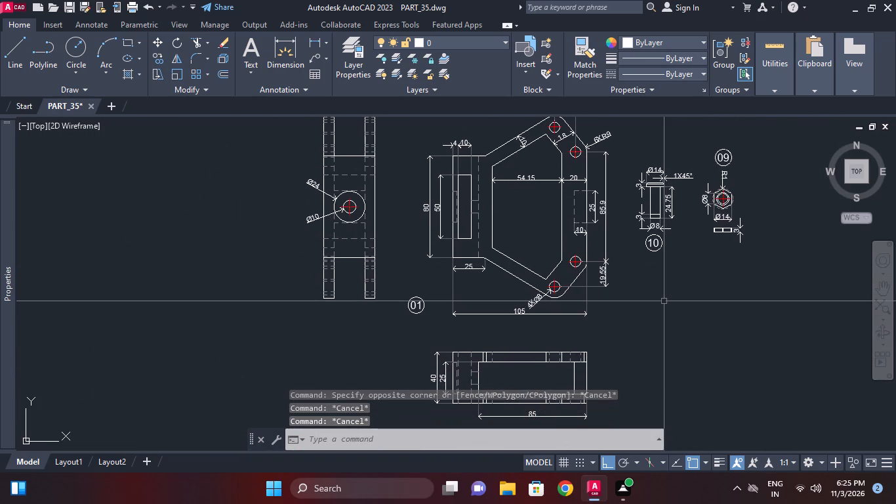
Draw two concentric circles, 8 mm diameter and 7 mm radius, in the empty space below pin 10.
{"action": "middle_click_drag", "start_coordinate": [680, 325], "coordinate": [674, 251]}
{"action": "middle_click_drag", "start_coordinate": [642, 258], "coordinate": [641, 257]}
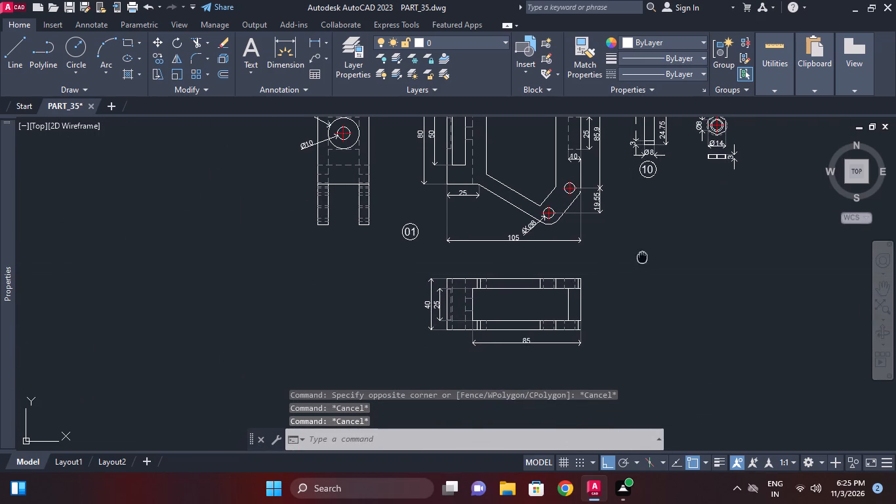
{"action": "middle_click_drag", "start_coordinate": [641, 257], "coordinate": [631, 282]}
{"action": "key", "text": "Escape"}
{"action": "middle_click", "coordinate": [642, 291]}
{"action": "type", "text": "c"}
{"action": "key", "text": "space"}
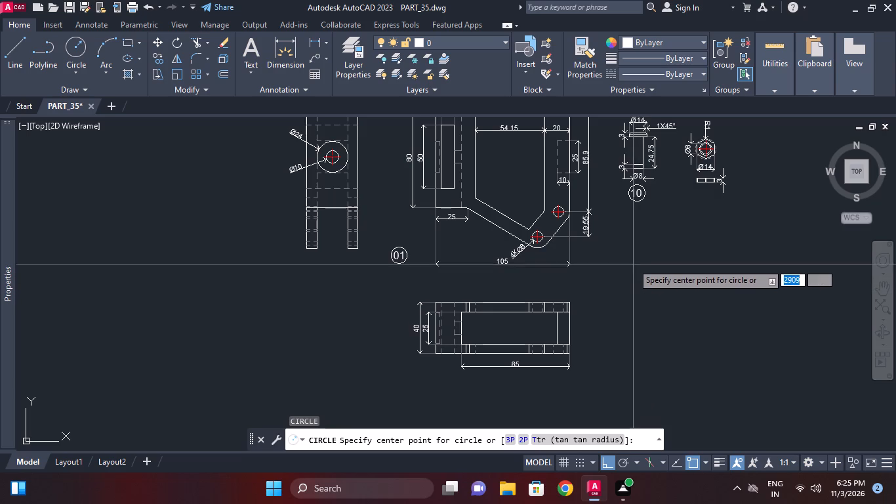
{"action": "left_click", "coordinate": [647, 271]}
{"action": "type", "text": "d 8"}
{"action": "key", "text": "space"}
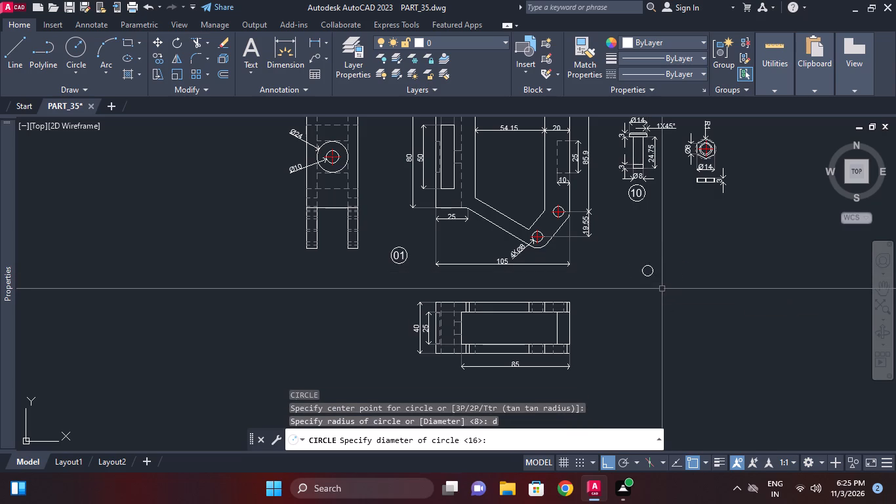
{"action": "key", "text": "space"}
{"action": "scroll", "coordinate": [643, 281], "scroll_direction": "up", "scroll_amount": 3}
{"action": "left_click", "coordinate": [662, 238]}
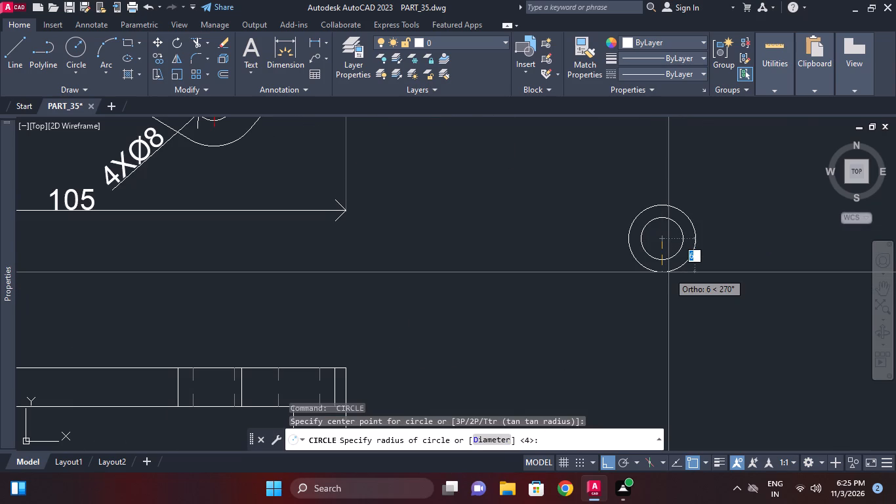
{"action": "type", "text": "7"}
{"action": "key", "text": "space"}
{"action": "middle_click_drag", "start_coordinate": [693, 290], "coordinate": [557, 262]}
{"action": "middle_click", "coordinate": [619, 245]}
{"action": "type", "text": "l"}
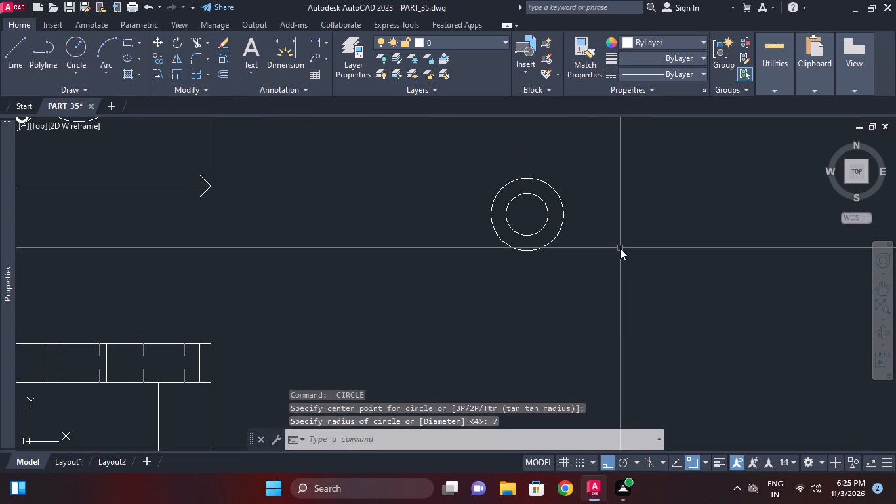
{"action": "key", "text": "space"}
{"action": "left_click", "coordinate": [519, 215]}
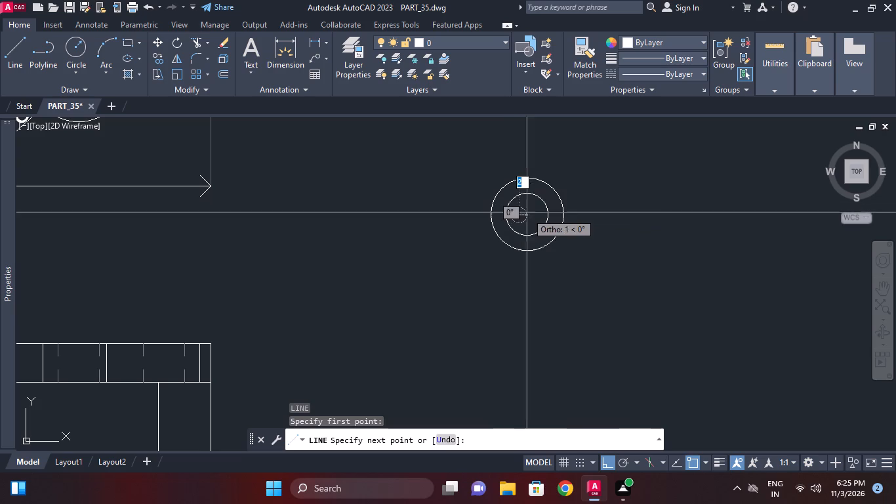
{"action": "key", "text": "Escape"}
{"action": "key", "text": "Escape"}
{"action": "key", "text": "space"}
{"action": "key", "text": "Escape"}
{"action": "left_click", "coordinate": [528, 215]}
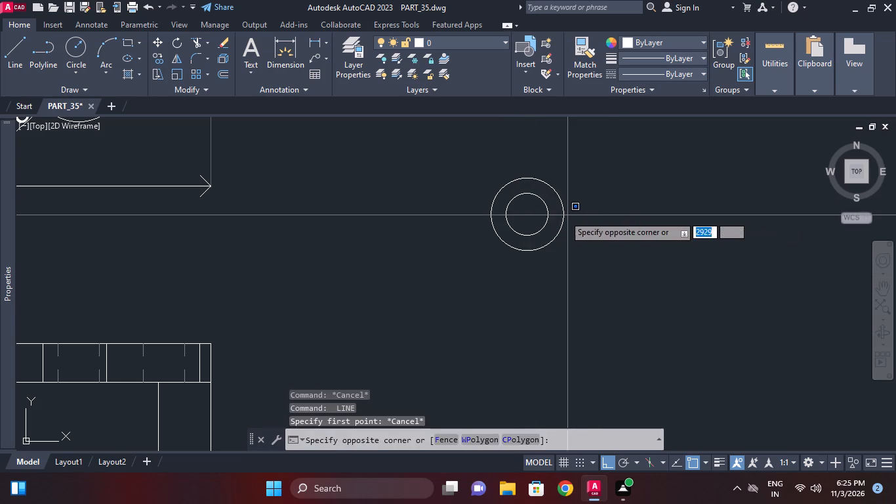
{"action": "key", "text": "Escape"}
Draw a 20 mm horizontal line to the right from the centre of the concentric circles.
{"action": "key", "text": "space"}
{"action": "left_click", "coordinate": [528, 214]}
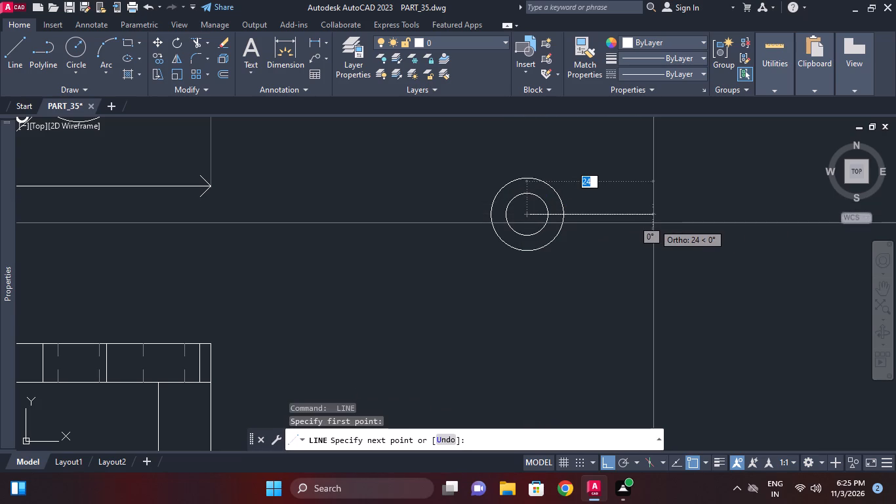
{"action": "type", "text": "20"}
{"action": "key", "text": "Return"}
{"action": "key", "text": "Return"}
{"action": "middle_click_drag", "start_coordinate": [695, 263], "coordinate": [620, 260]}
{"action": "key", "text": "Escape"}
Draw concentric circles of 8 mm diameter and 7 mm radius centred on the line's right end.
{"action": "middle_click_drag", "start_coordinate": [531, 232], "coordinate": [531, 247]}
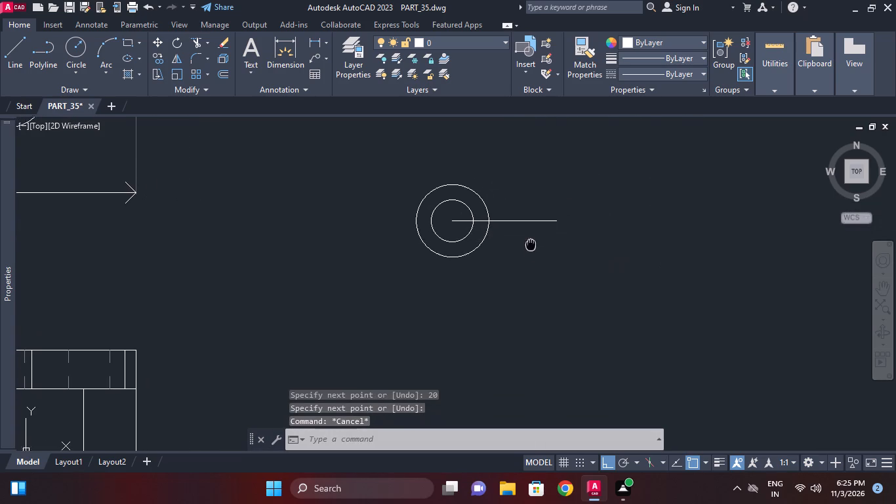
{"action": "middle_click_drag", "start_coordinate": [531, 247], "coordinate": [531, 248]}
{"action": "key", "text": "c"}
{"action": "key", "text": "space"}
{"action": "middle_click_drag", "start_coordinate": [555, 226], "coordinate": [561, 194]}
{"action": "scroll", "coordinate": [539, 192], "scroll_direction": "up", "scroll_amount": 1}
{"action": "left_click", "coordinate": [574, 198]}
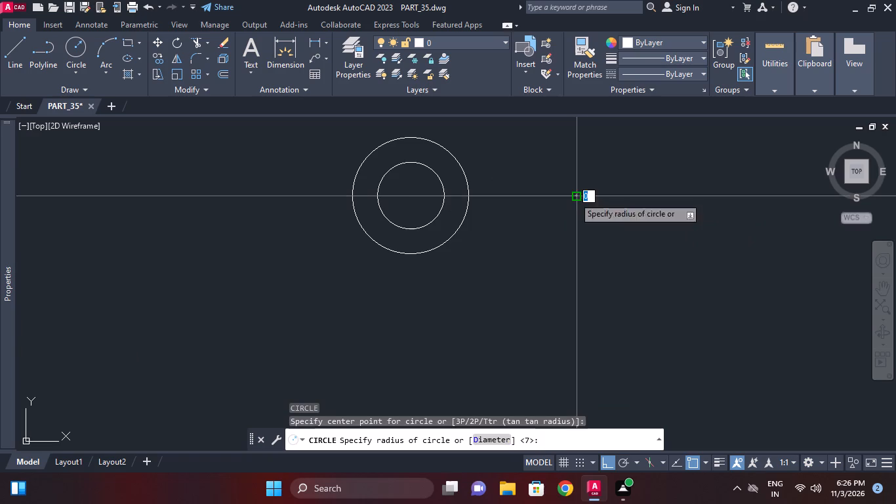
{"action": "key", "text": "d"}
{"action": "key", "text": "space"}
{"action": "type", "text": "8"}
{"action": "key", "text": "space"}
{"action": "key", "text": "space"}
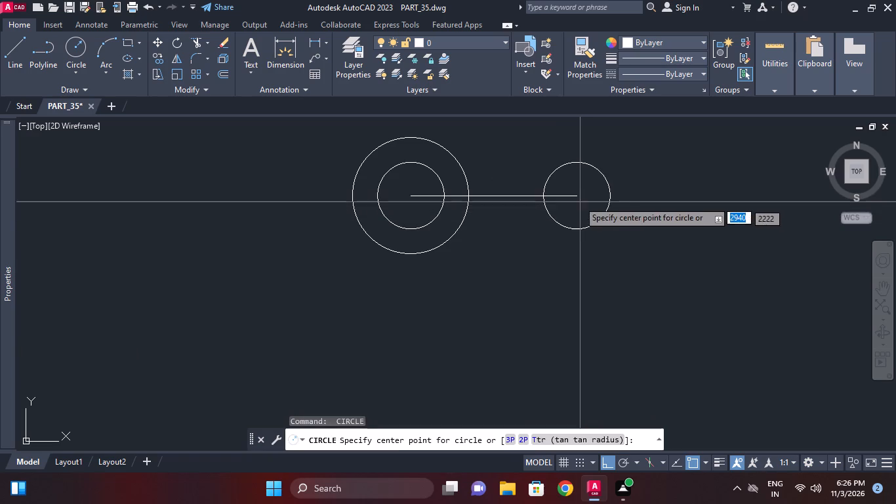
{"action": "left_click", "coordinate": [573, 192]}
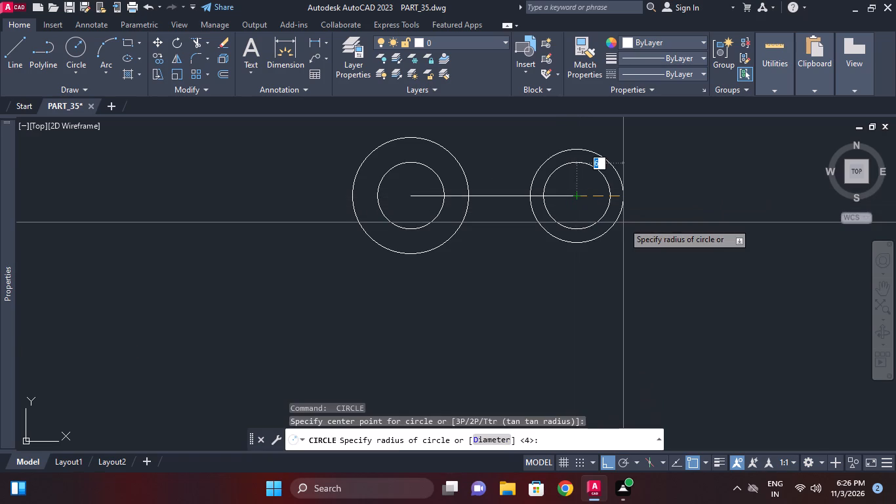
{"action": "type", "text": "7"}
{"action": "key", "text": "space"}
{"action": "key", "text": "Escape"}
{"action": "middle_click", "coordinate": [576, 218]}
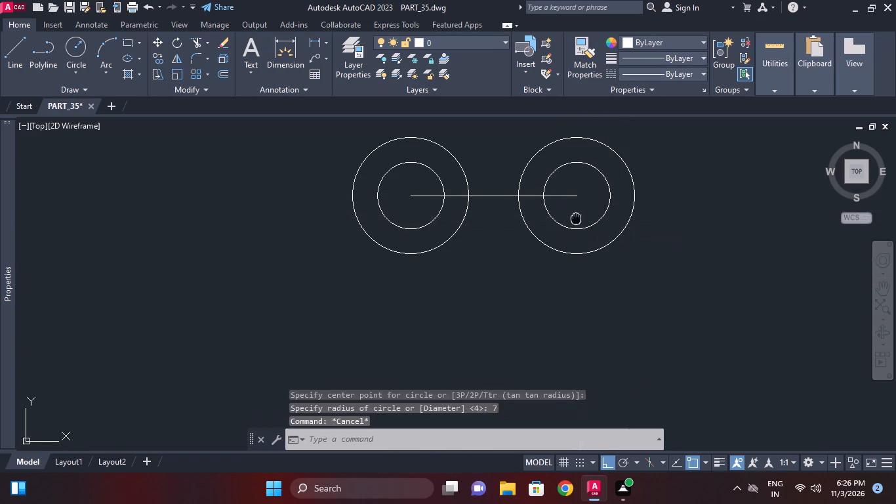
Connect the two outer circles with horizontal lines between their top points and between their bottom points.
{"action": "key", "text": "l"}
{"action": "key", "text": "space"}
{"action": "left_click", "coordinate": [414, 140]}
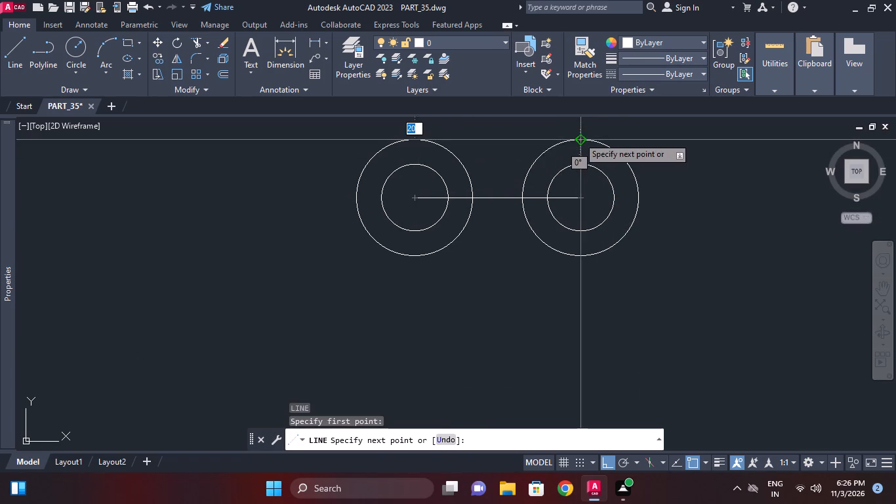
{"action": "left_click", "coordinate": [579, 137]}
{"action": "key", "text": "Escape"}
{"action": "key", "text": "space"}
{"action": "left_click", "coordinate": [415, 255]}
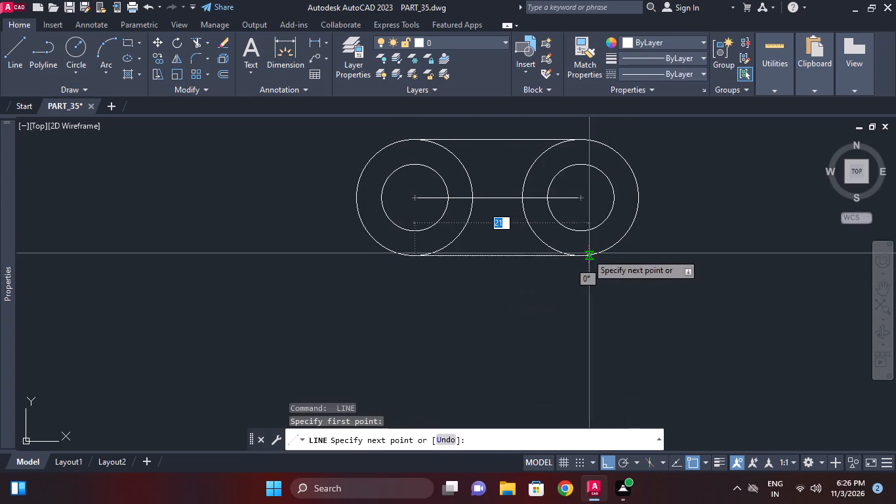
{"action": "left_click", "coordinate": [580, 255]}
{"action": "key", "text": "Escape"}
Trim the inward-facing halves of both outer circles to leave a rounded slot-shaped outline.
{"action": "middle_click_drag", "start_coordinate": [542, 230], "coordinate": [584, 262]}
{"action": "key", "text": "t"}
{"action": "key", "text": "r"}
{"action": "key", "text": "space"}
{"action": "key", "text": "space"}
{"action": "left_click", "coordinate": [582, 271]}
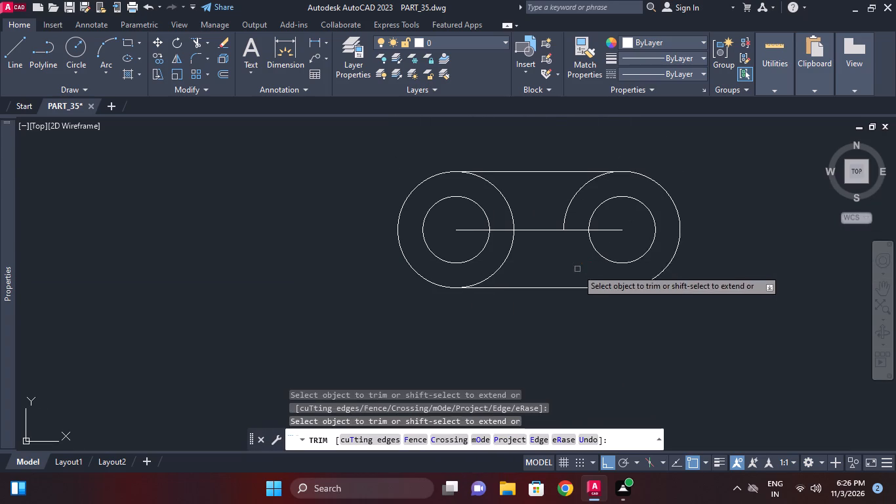
{"action": "left_click", "coordinate": [514, 253]}
{"action": "left_click", "coordinate": [508, 242]}
{"action": "left_click", "coordinate": [508, 226]}
{"action": "left_click", "coordinate": [510, 207]}
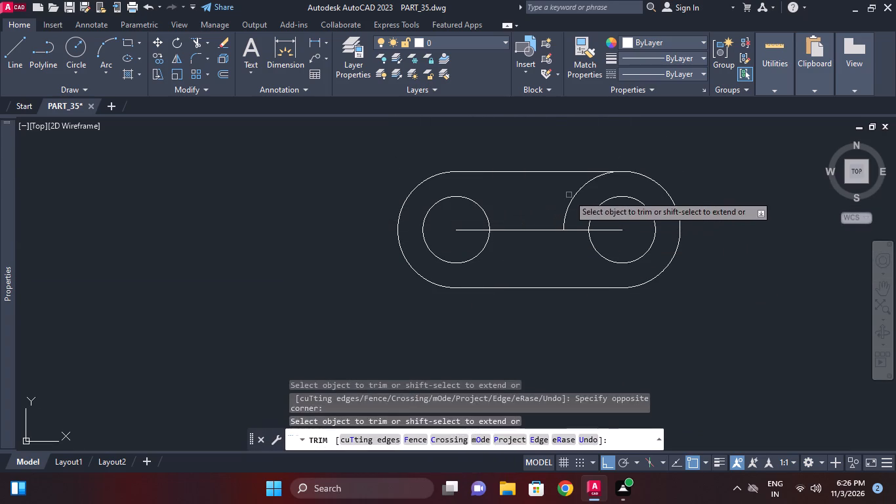
{"action": "left_click", "coordinate": [569, 195]}
{"action": "left_click", "coordinate": [584, 194]}
{"action": "middle_click_drag", "start_coordinate": [644, 221], "coordinate": [664, 224]}
{"action": "key", "text": "Escape"}
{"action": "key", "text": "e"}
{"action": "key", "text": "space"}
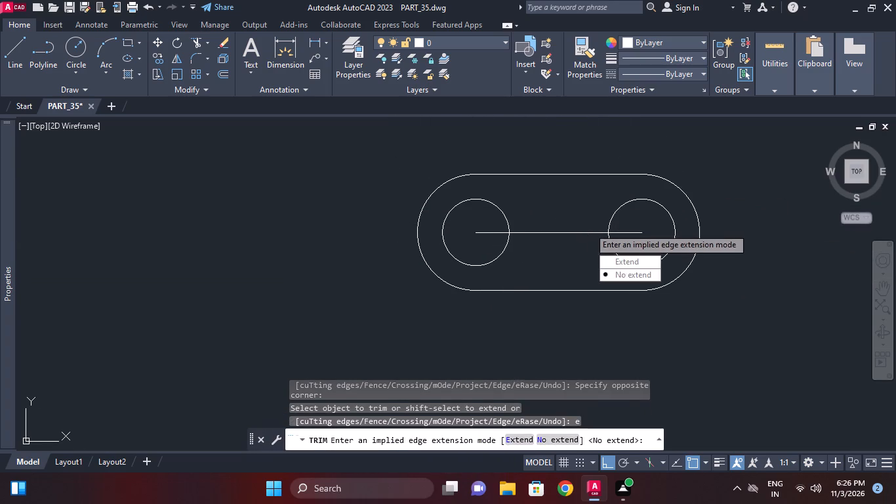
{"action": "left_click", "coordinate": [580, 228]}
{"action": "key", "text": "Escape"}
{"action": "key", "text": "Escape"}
Erase the horizontal line joining the centres of the two holes.
{"action": "key", "text": "e"}
{"action": "key", "text": "space"}
{"action": "left_click_drag", "start_coordinate": [579, 247], "coordinate": [577, 238]}
{"action": "left_click", "coordinate": [561, 215]}
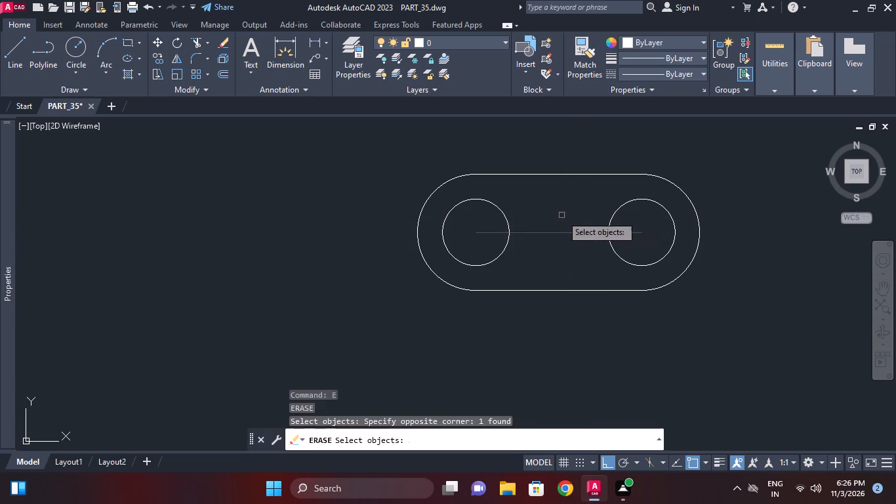
{"action": "right_click", "coordinate": [560, 215]}
{"action": "middle_click", "coordinate": [565, 225]}
{"action": "key", "text": "Escape"}
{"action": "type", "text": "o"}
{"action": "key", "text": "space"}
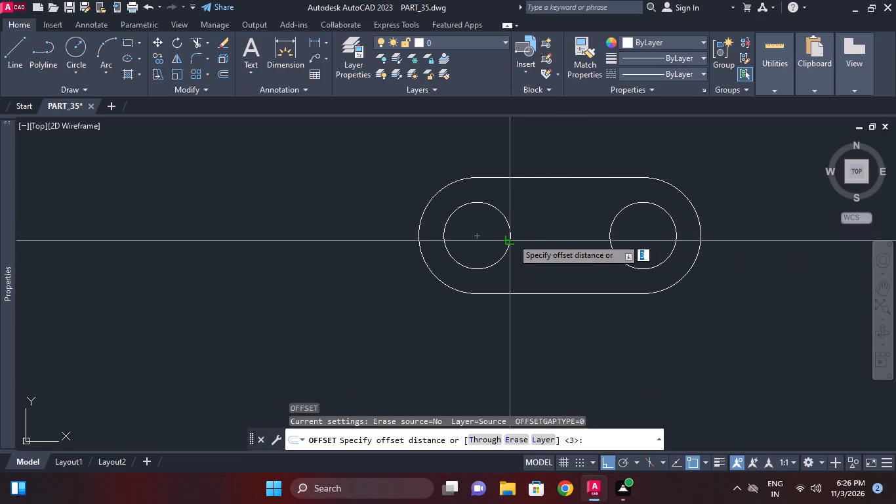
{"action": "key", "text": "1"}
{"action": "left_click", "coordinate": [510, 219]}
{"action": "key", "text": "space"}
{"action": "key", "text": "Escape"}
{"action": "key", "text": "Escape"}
Offset both 8 mm hole circles outward by 1 mm.
{"action": "key", "text": "o"}
{"action": "key", "text": "space"}
{"action": "key", "text": "1"}
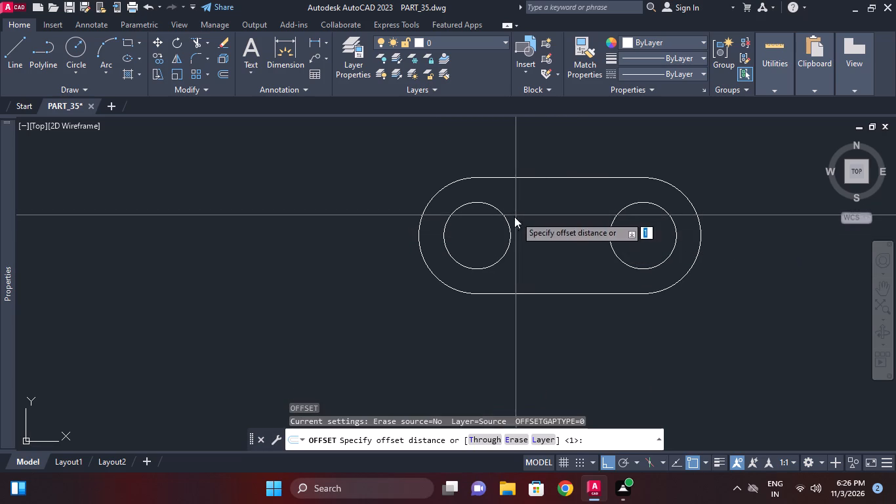
{"action": "key", "text": "space"}
{"action": "double_click", "coordinate": [506, 213]}
{"action": "left_click", "coordinate": [528, 203]}
{"action": "left_click", "coordinate": [647, 207]}
{"action": "left_click", "coordinate": [643, 185]}
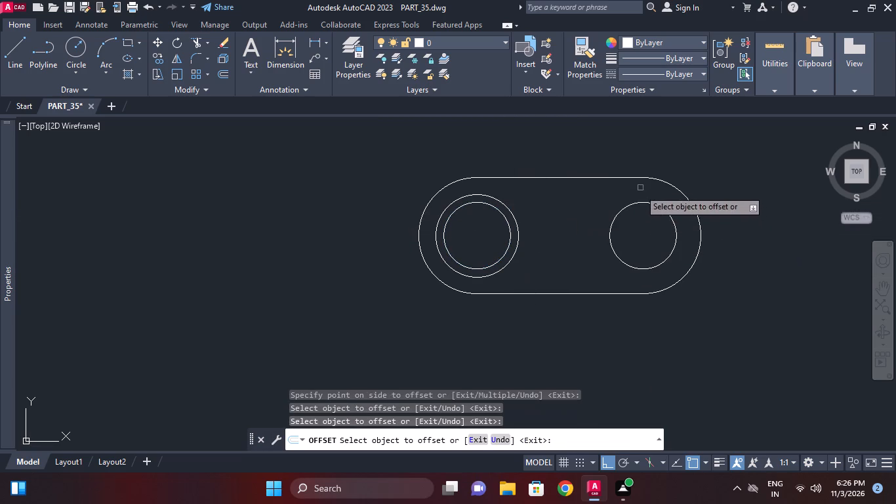
{"action": "left_click", "coordinate": [638, 205]}
{"action": "left_click", "coordinate": [628, 193]}
{"action": "key", "text": "Escape"}
Add centre marks to the two offset circles around the link's holes.
{"action": "middle_click_drag", "start_coordinate": [594, 221], "coordinate": [655, 220]}
{"action": "key", "text": "c"}
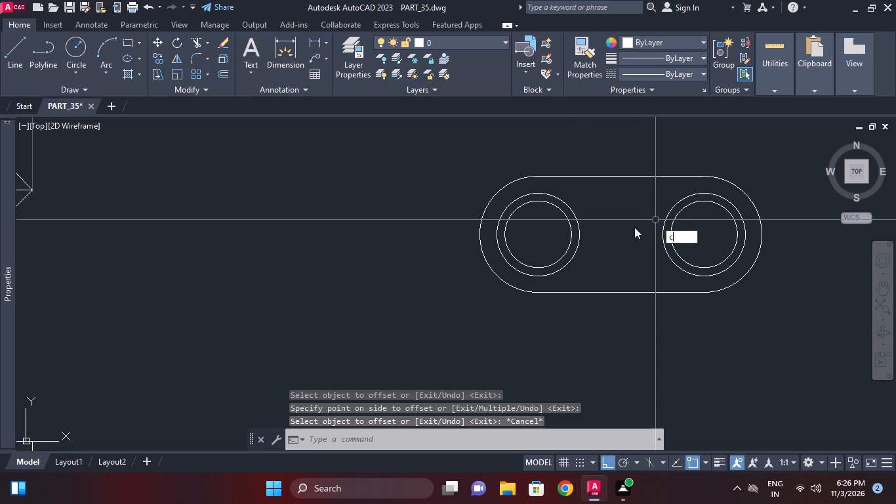
{"action": "key", "text": "comma"}
{"action": "key", "text": "space"}
{"action": "key", "text": "Escape"}
{"action": "type", "text": "cm"}
{"action": "key", "text": "space"}
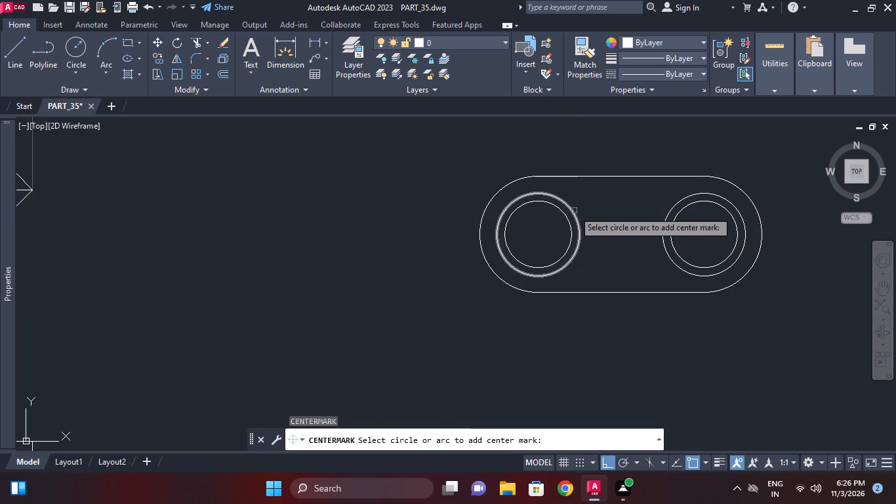
{"action": "left_click", "coordinate": [575, 209]}
{"action": "left_click", "coordinate": [671, 211]}
{"action": "key", "text": "Escape"}
Erase the two offset circles around the holes, keeping their centre marks.
{"action": "scroll", "coordinate": [569, 210], "scroll_direction": "up", "scroll_amount": 1}
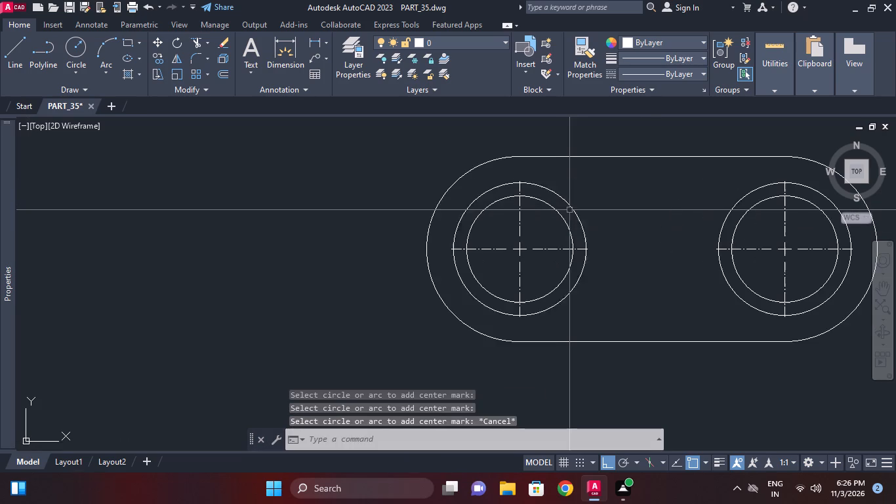
{"action": "type", "text": "e"}
{"action": "key", "text": "space"}
{"action": "left_click", "coordinate": [571, 203]}
{"action": "left_click", "coordinate": [739, 201]}
{"action": "right_click", "coordinate": [738, 201]}
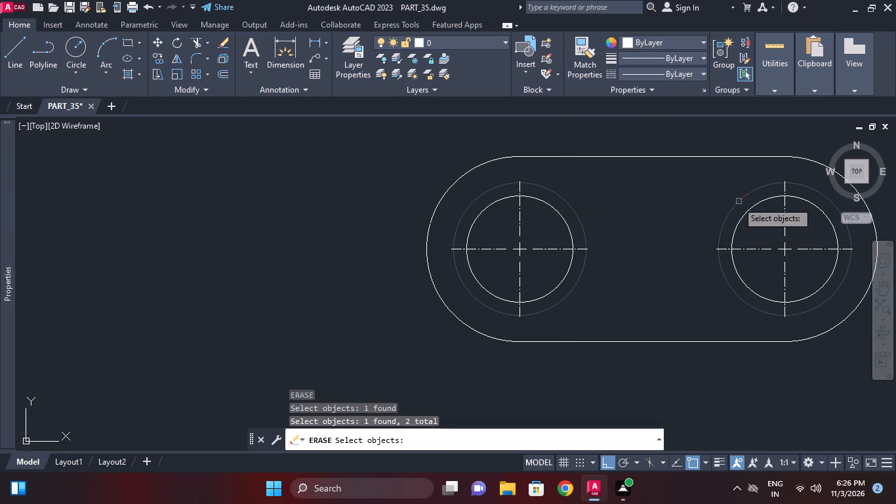
Change the colour of the left hole's centre mark to red.
{"action": "left_click", "coordinate": [545, 247]}
{"action": "left_click", "coordinate": [472, 38]}
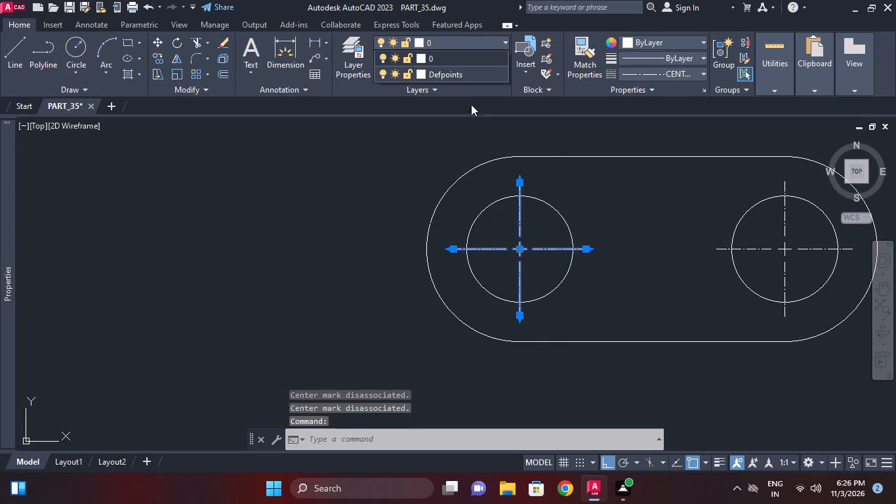
{"action": "left_click", "coordinate": [665, 34]}
{"action": "left_click", "coordinate": [676, 72]}
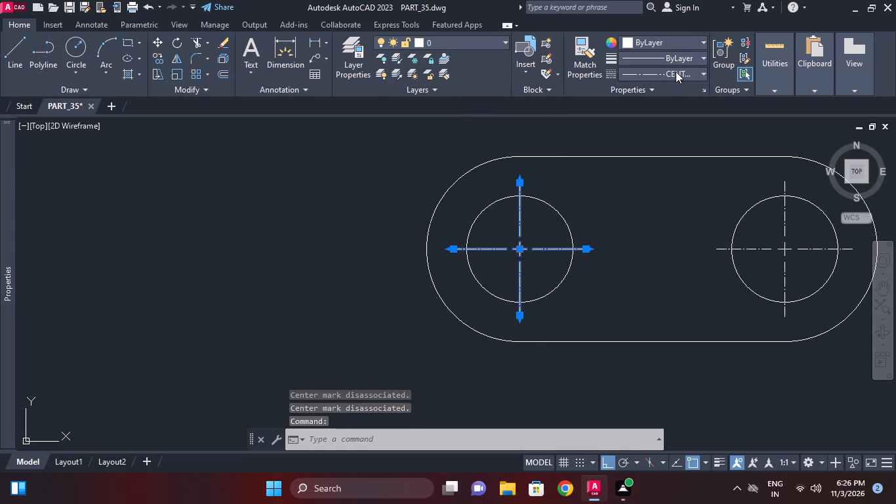
{"action": "left_click", "coordinate": [532, 120]}
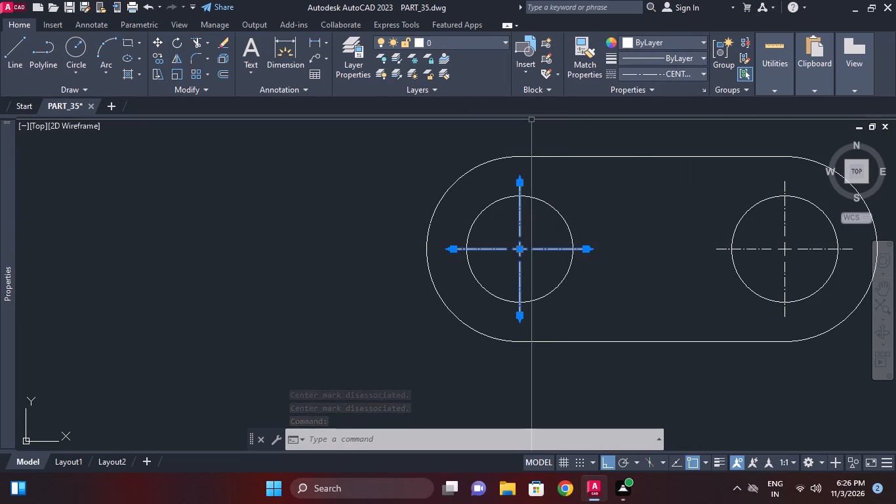
{"action": "left_click", "coordinate": [510, 136]}
{"action": "left_click", "coordinate": [523, 134]}
{"action": "left_click", "coordinate": [657, 44]}
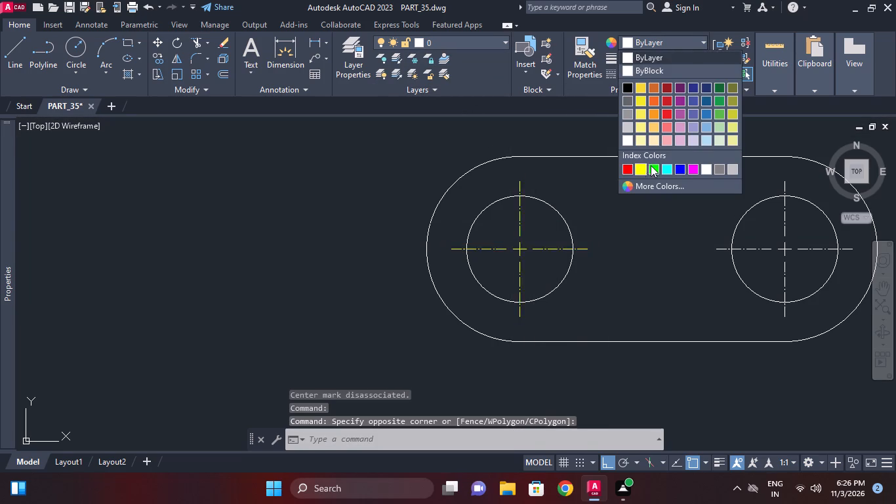
{"action": "left_click", "coordinate": [628, 164]}
{"action": "key", "text": "Escape"}
Match the properties of the left hole's red centre mark onto the right hole's centre mark.
{"action": "key", "text": "m"}
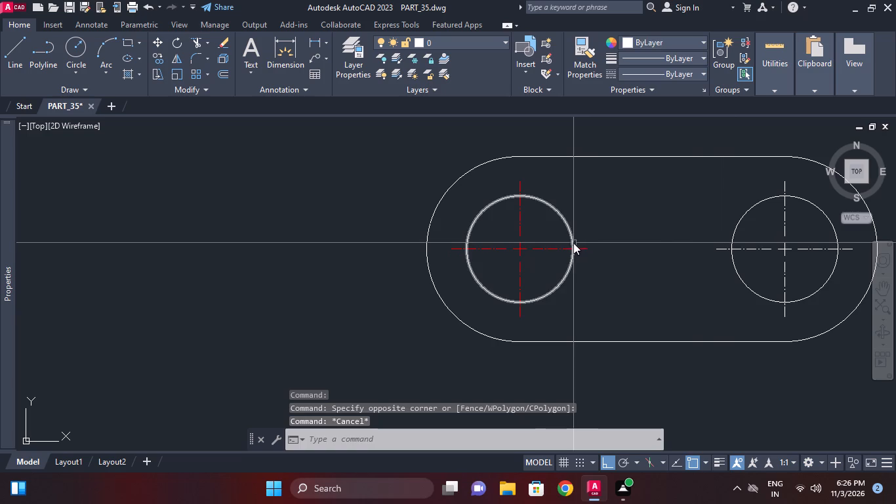
{"action": "key", "text": "a"}
{"action": "key", "text": "space"}
{"action": "left_click", "coordinate": [516, 243]}
{"action": "left_click", "coordinate": [549, 245]}
{"action": "left_click", "coordinate": [548, 250]}
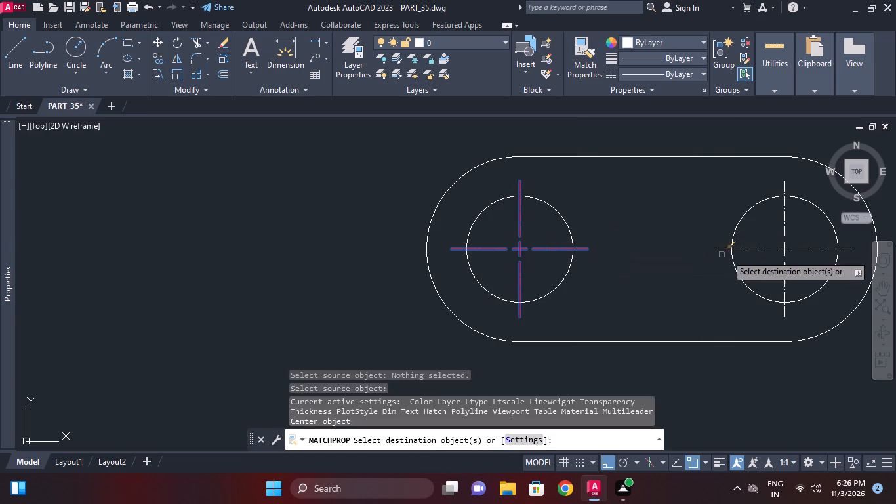
{"action": "left_click", "coordinate": [752, 246]}
{"action": "left_click", "coordinate": [746, 260]}
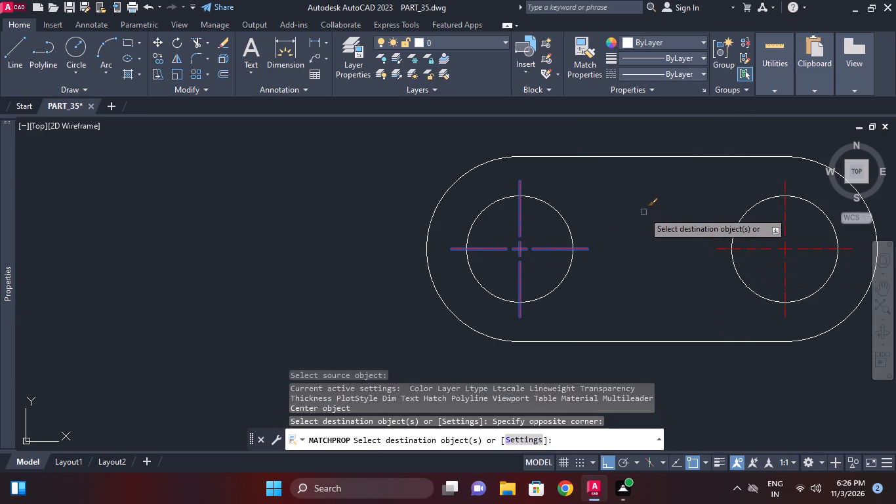
{"action": "key", "text": "Escape"}
{"action": "key", "text": "Escape"}
Draw a horizontal line between the facing edges of the two hole circles, along their common centre axis.
{"action": "middle_click_drag", "start_coordinate": [635, 247], "coordinate": [630, 237]}
{"action": "key", "text": "l"}
{"action": "key", "text": "space"}
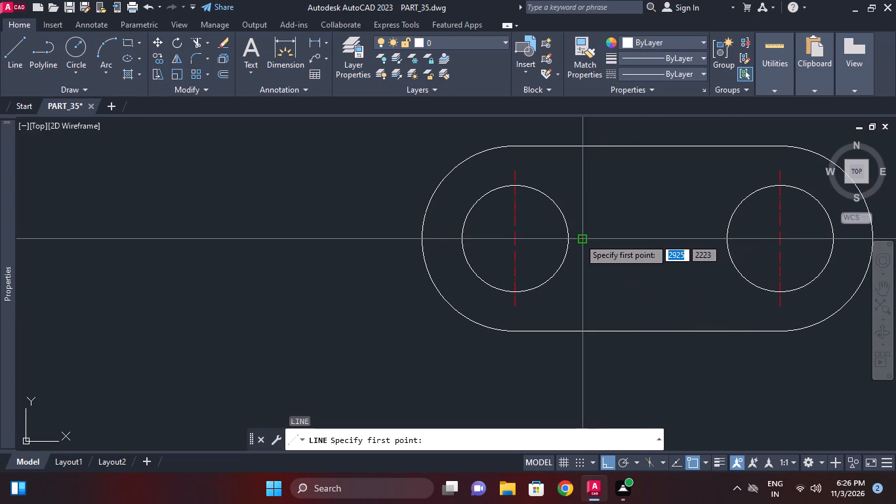
{"action": "left_click", "coordinate": [567, 236]}
{"action": "left_click", "coordinate": [727, 238]}
{"action": "key", "text": "Escape"}
Give the line between the holes the CENTER2 linetype with a linetype scale of 5.
{"action": "left_click_drag", "start_coordinate": [680, 256], "coordinate": [675, 246]}
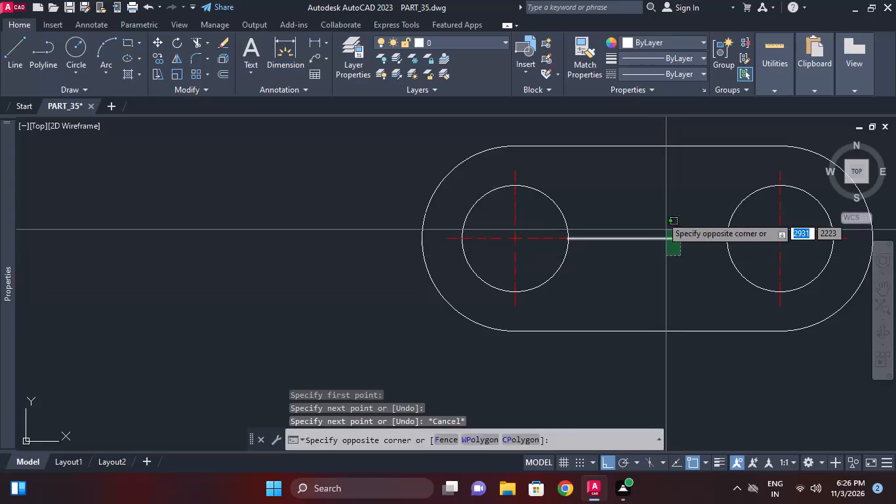
{"action": "left_click", "coordinate": [661, 210]}
{"action": "left_click", "coordinate": [660, 79]}
{"action": "left_click", "coordinate": [667, 71]}
{"action": "left_click", "coordinate": [677, 72]}
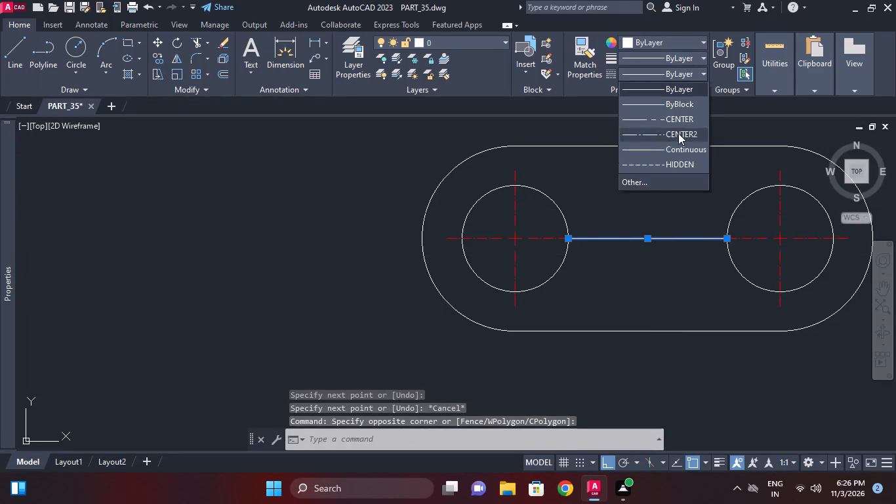
{"action": "left_click", "coordinate": [674, 133]}
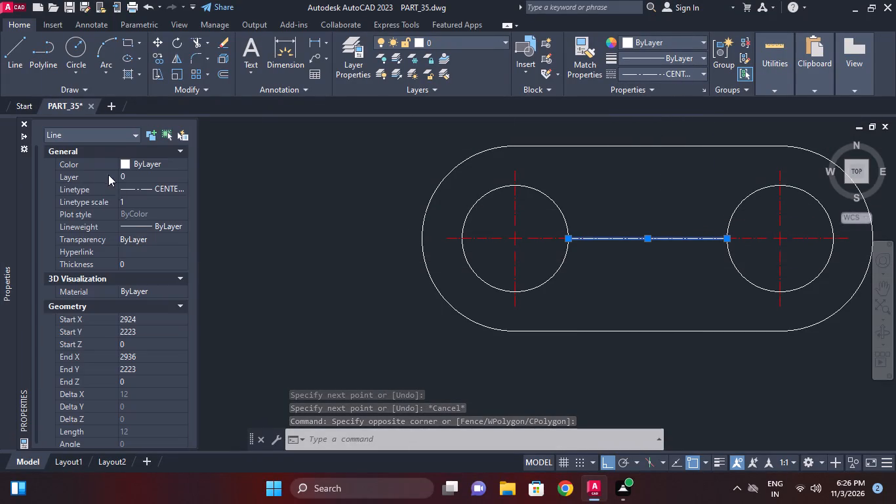
{"action": "left_click", "coordinate": [144, 201]}
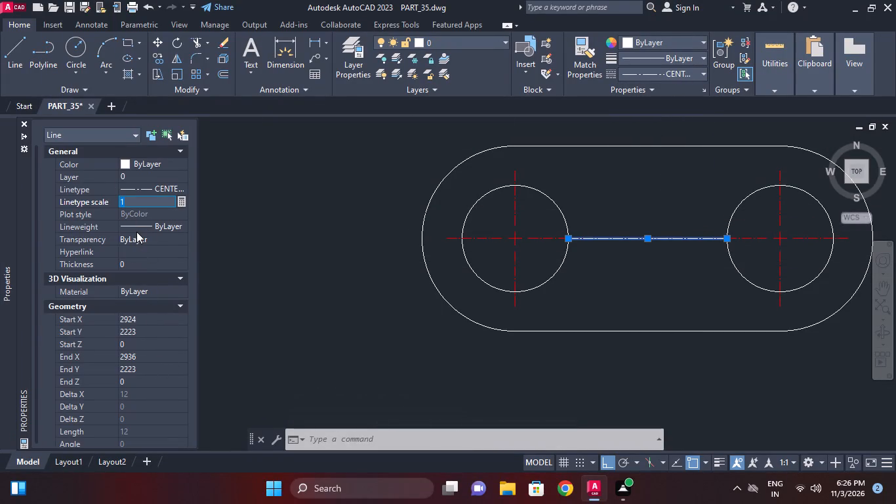
{"action": "key", "text": "5"}
{"action": "key", "text": "Return"}
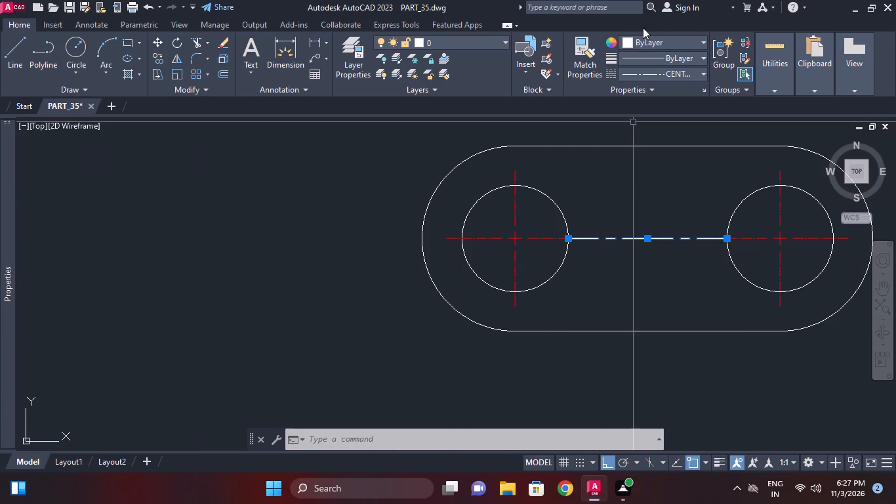
Change the colour of the centre line between the two holes to red.
{"action": "left_click", "coordinate": [643, 42]}
{"action": "left_click", "coordinate": [632, 161]}
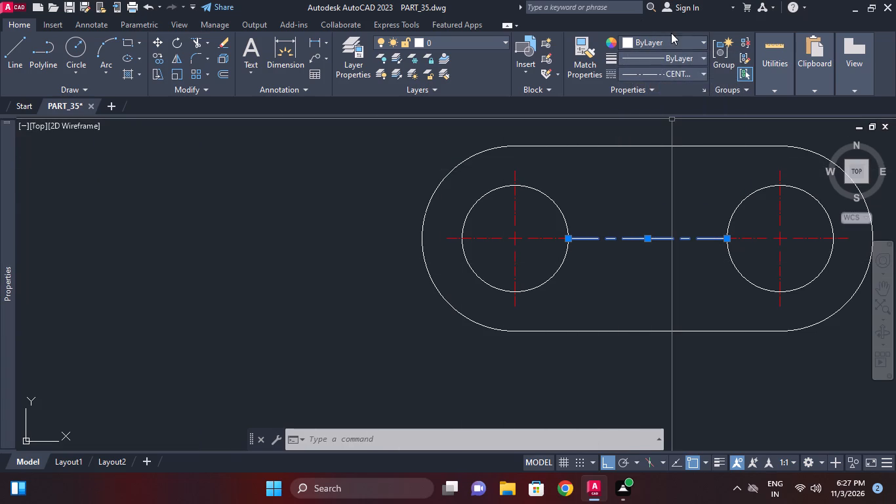
{"action": "left_click", "coordinate": [668, 47]}
{"action": "left_click", "coordinate": [625, 171]}
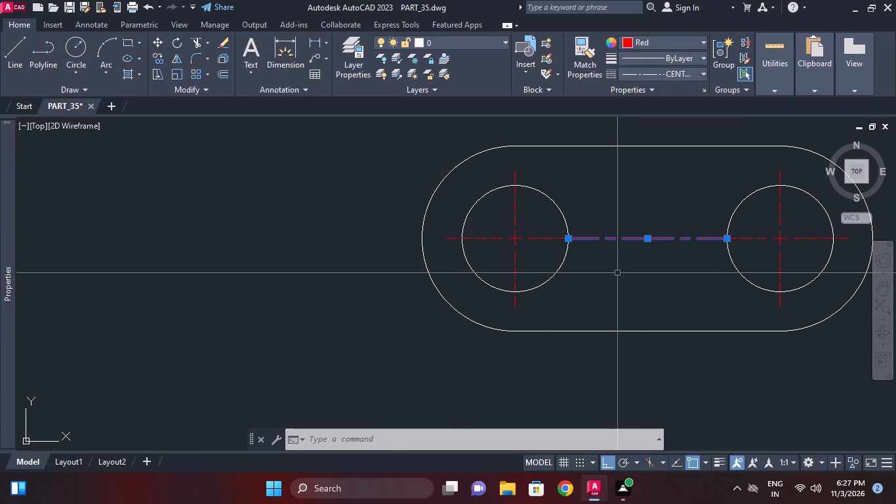
{"action": "key", "text": "Escape"}
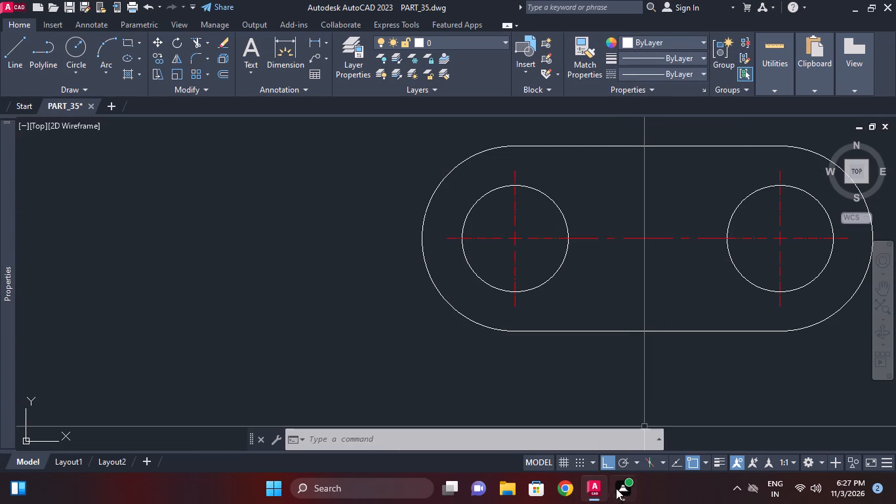
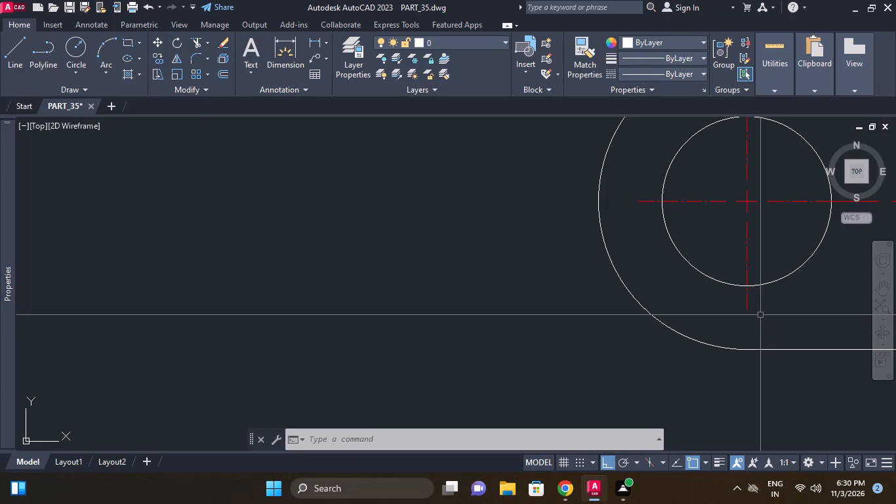
Draw vertical construction lines through the two outermost end points of the rounded link plate with two holes.
{"action": "scroll", "coordinate": [760, 315], "scroll_direction": "up", "scroll_amount": 1}
{"action": "scroll", "coordinate": [750, 305], "scroll_direction": "down", "scroll_amount": 2}
{"action": "scroll", "coordinate": [679, 265], "scroll_direction": "down", "scroll_amount": 2}
{"action": "middle_click_drag", "start_coordinate": [641, 282], "coordinate": [440, 246]}
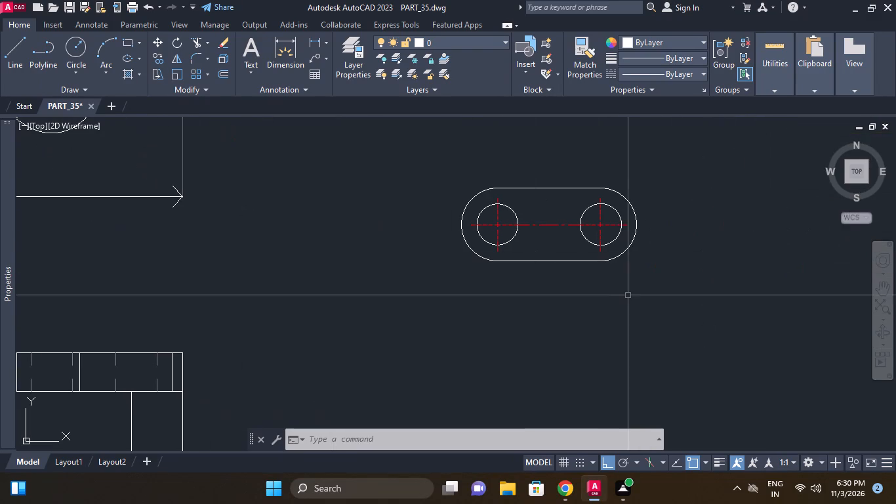
{"action": "middle_click_drag", "start_coordinate": [684, 325], "coordinate": [579, 304]}
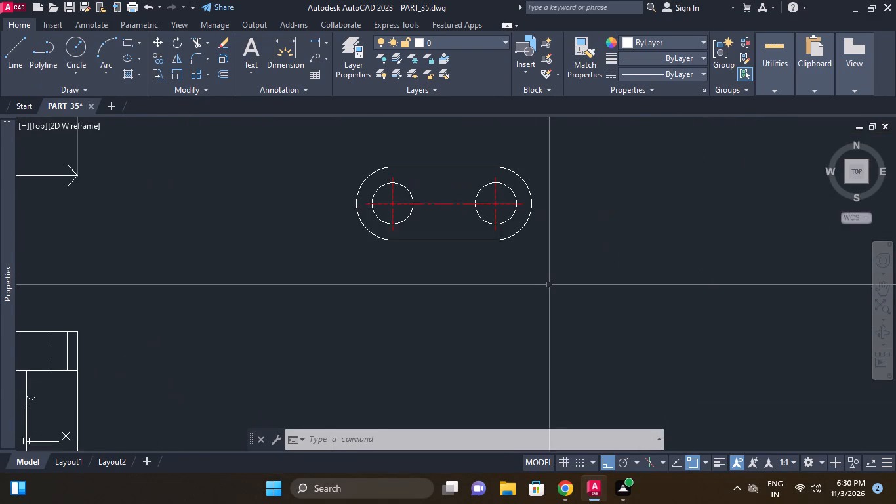
{"action": "key", "text": "Escape"}
{"action": "middle_click_drag", "start_coordinate": [544, 280], "coordinate": [617, 271]}
{"action": "type", "text": "xl v"}
{"action": "key", "text": "space"}
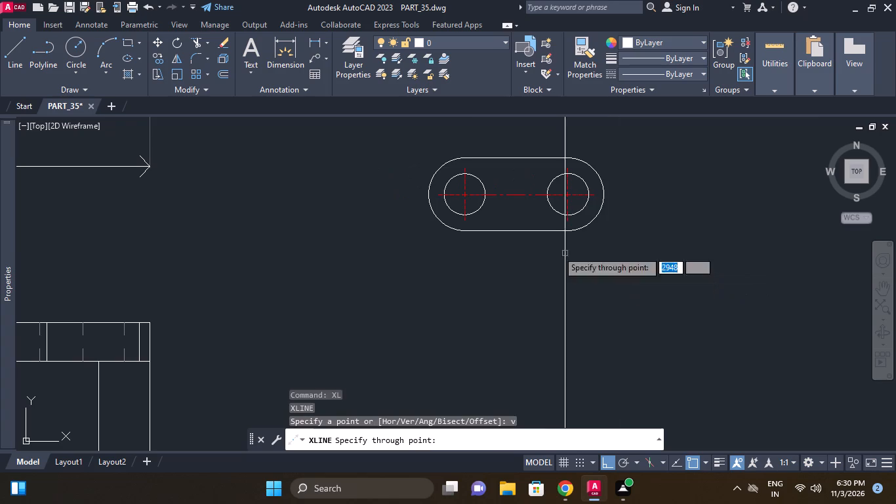
{"action": "left_click", "coordinate": [424, 193]}
{"action": "left_click", "coordinate": [601, 195]}
{"action": "key", "text": "Escape"}
Draw a horizontal line below the link plate, crossing both vertical construction lines.
{"action": "middle_click_drag", "start_coordinate": [639, 236], "coordinate": [650, 224]}
{"action": "key", "text": "l"}
{"action": "key", "text": "space"}
{"action": "left_click_drag", "start_coordinate": [309, 252], "coordinate": [323, 253]}
{"action": "left_click", "coordinate": [701, 257]}
{"action": "key", "text": "Escape"}
Offset the horizontal line 5 units downward to set the thickness of the projected view.
{"action": "middle_click", "coordinate": [646, 296]}
{"action": "type", "text": "o"}
{"action": "key", "text": "space"}
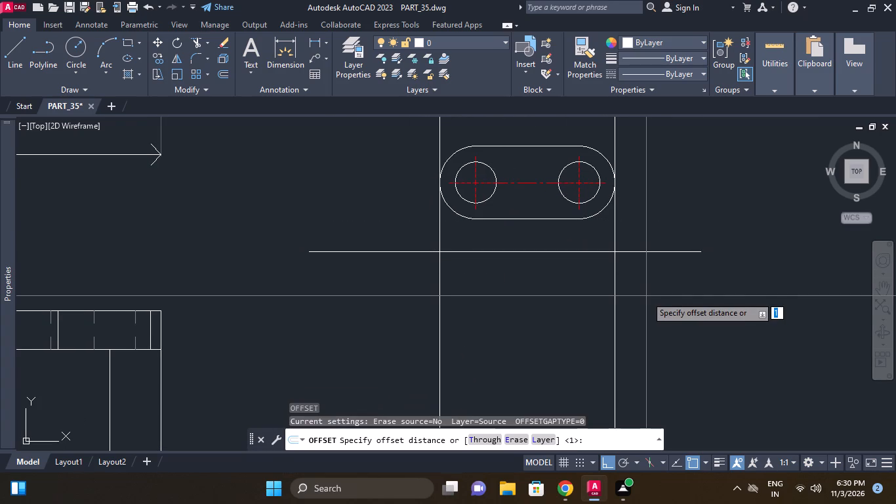
{"action": "key", "text": "5"}
{"action": "key", "text": "space"}
{"action": "left_click", "coordinate": [688, 253]}
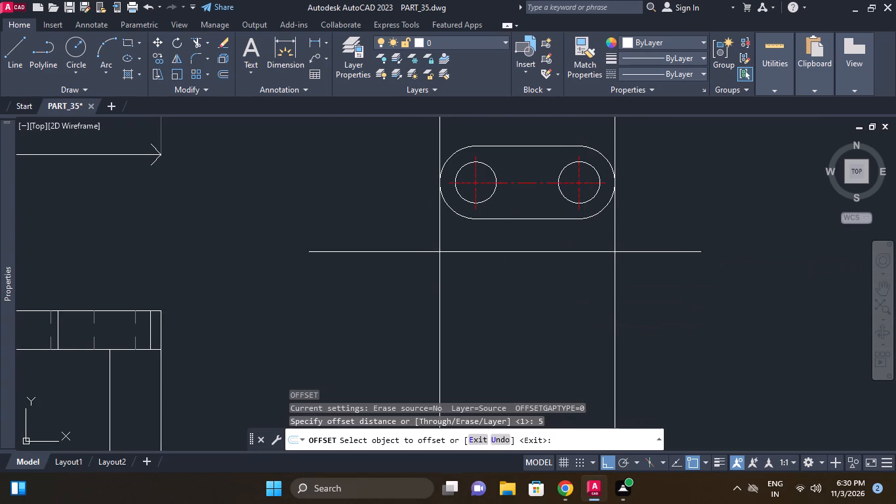
{"action": "left_click", "coordinate": [664, 305]}
{"action": "key", "text": "Escape"}
Trim the horizontal lines and vertical construction lines to a closed rectangle below the link plate.
{"action": "middle_click", "coordinate": [651, 296]}
{"action": "key", "text": "t"}
{"action": "key", "text": "r"}
{"action": "key", "text": "space"}
{"action": "key", "text": "space"}
{"action": "left_click_drag", "start_coordinate": [666, 301], "coordinate": [663, 282]}
{"action": "left_click", "coordinate": [653, 230]}
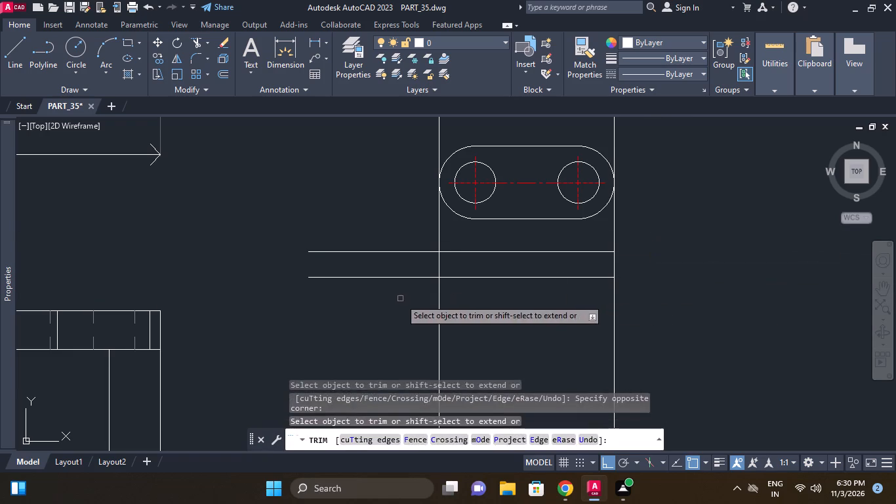
{"action": "left_click_drag", "start_coordinate": [400, 299], "coordinate": [397, 276]}
{"action": "left_click", "coordinate": [388, 217]}
{"action": "left_click_drag", "start_coordinate": [404, 285], "coordinate": [432, 295]}
{"action": "left_click", "coordinate": [729, 318]}
{"action": "left_click", "coordinate": [615, 233]}
{"action": "left_click_drag", "start_coordinate": [500, 240], "coordinate": [498, 240]}
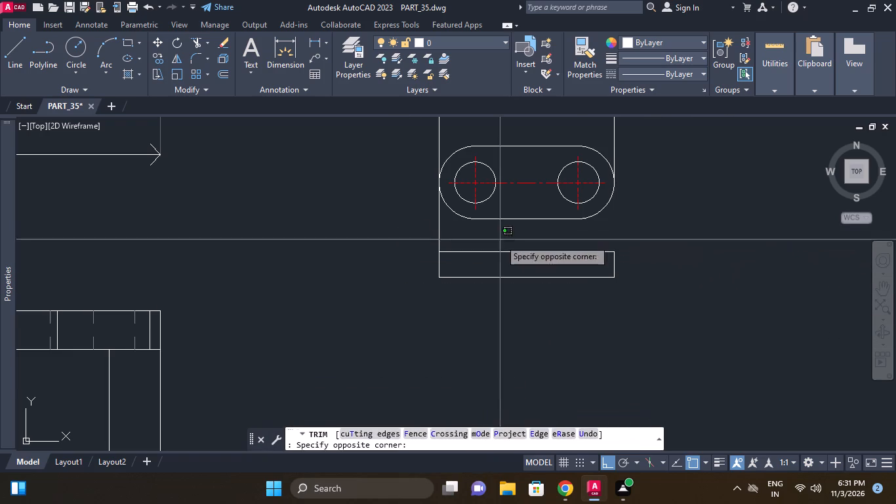
{"action": "left_click_drag", "start_coordinate": [498, 240], "coordinate": [482, 240]}
{"action": "left_click", "coordinate": [415, 234]}
{"action": "key", "text": "Escape"}
Erase the two leftover construction line pieces beside and above the link plate.
{"action": "middle_click_drag", "start_coordinate": [460, 190], "coordinate": [474, 253]}
{"action": "key", "text": "e"}
{"action": "key", "text": "space"}
{"action": "left_click_drag", "start_coordinate": [466, 185], "coordinate": [453, 182]}
{"action": "left_click", "coordinate": [326, 157]}
{"action": "left_click_drag", "start_coordinate": [711, 166], "coordinate": [701, 166]}
{"action": "left_click", "coordinate": [548, 167]}
{"action": "right_click", "coordinate": [548, 167]}
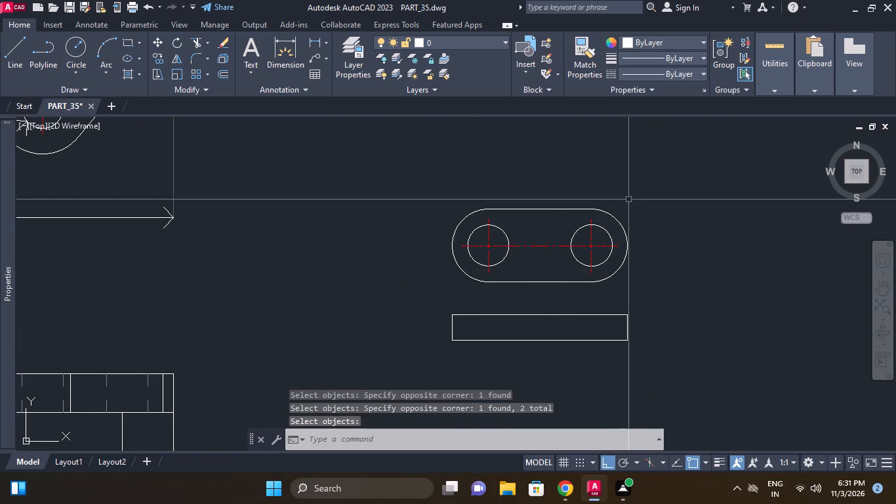
Draw vertical lines from the lower ends of both holes' centre lines down through the rectangle.
{"action": "middle_click_drag", "start_coordinate": [632, 217], "coordinate": [642, 213]}
{"action": "key", "text": "l"}
{"action": "key", "text": "space"}
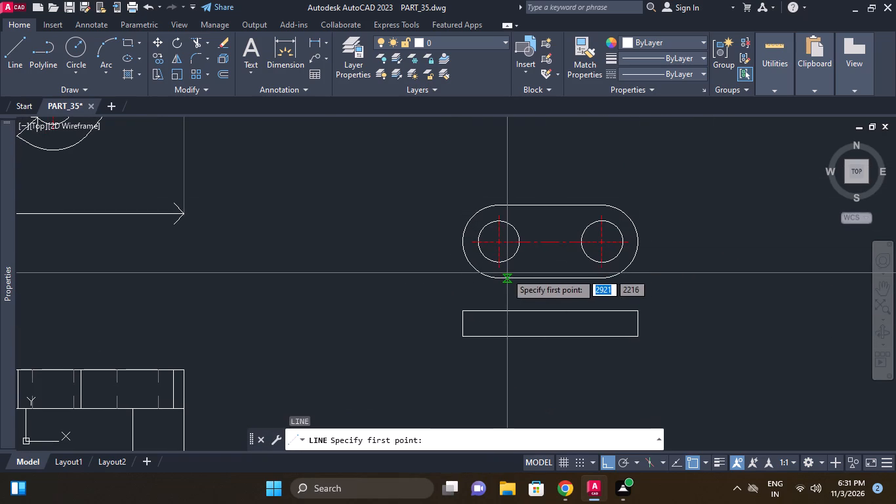
{"action": "left_click", "coordinate": [498, 265]}
{"action": "left_click", "coordinate": [505, 358]}
{"action": "key", "text": "space"}
{"action": "key", "text": "Escape"}
{"action": "key", "text": "space"}
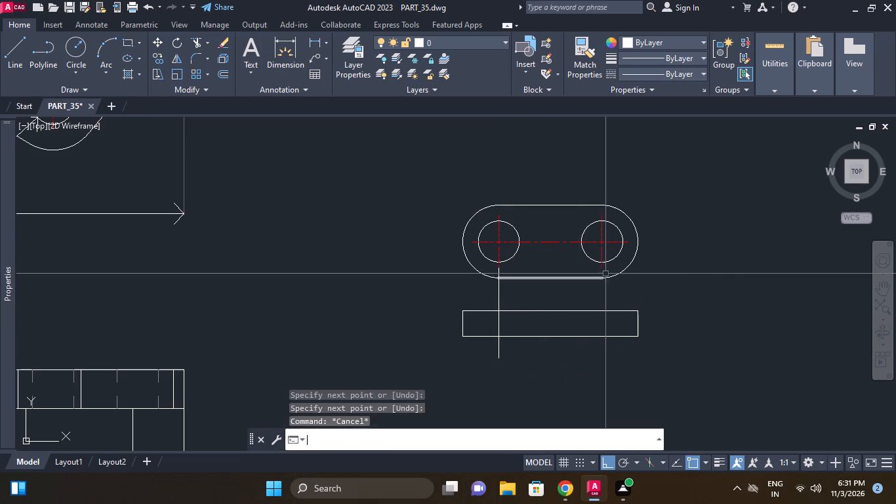
{"action": "left_click", "coordinate": [603, 266]}
{"action": "middle_click_drag", "start_coordinate": [597, 330], "coordinate": [606, 285]}
{"action": "left_click", "coordinate": [618, 358]}
{"action": "key", "text": "Escape"}
Trim the two vertical projection lines above and below the rectangle so only their inner parts remain.
{"action": "middle_click_drag", "start_coordinate": [495, 299], "coordinate": [508, 284]}
{"action": "key", "text": "t"}
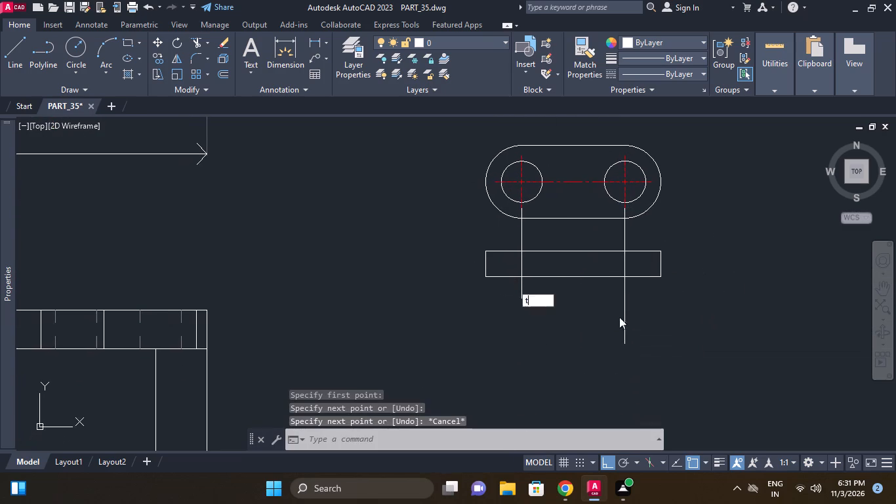
{"action": "key", "text": "r"}
{"action": "key", "text": "space"}
{"action": "key", "text": "space"}
{"action": "left_click", "coordinate": [654, 316]}
{"action": "left_click", "coordinate": [416, 294]}
{"action": "left_click_drag", "start_coordinate": [499, 239], "coordinate": [510, 238]}
{"action": "left_click", "coordinate": [697, 217]}
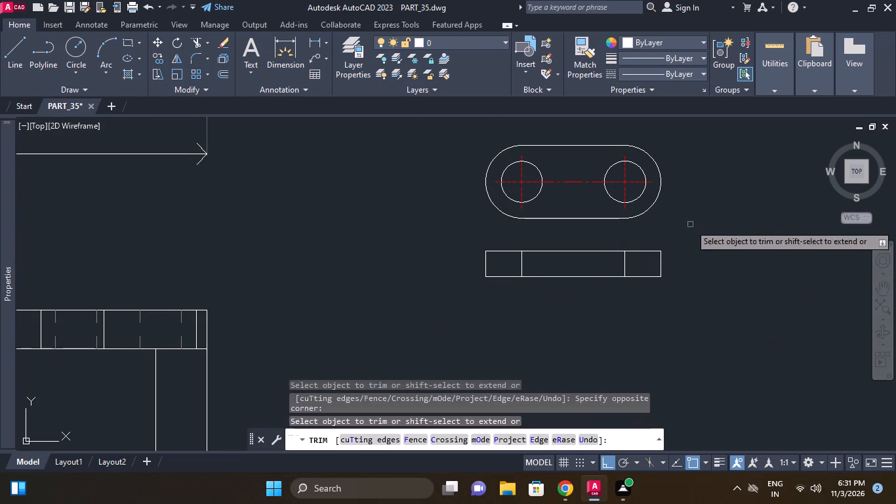
{"action": "key", "text": "Escape"}
Add a radius dimension to the link plate's left end arc, placed outside its upper left.
{"action": "middle_click_drag", "start_coordinate": [721, 238], "coordinate": [720, 254]}
{"action": "middle_click_drag", "start_coordinate": [748, 284], "coordinate": [720, 281]}
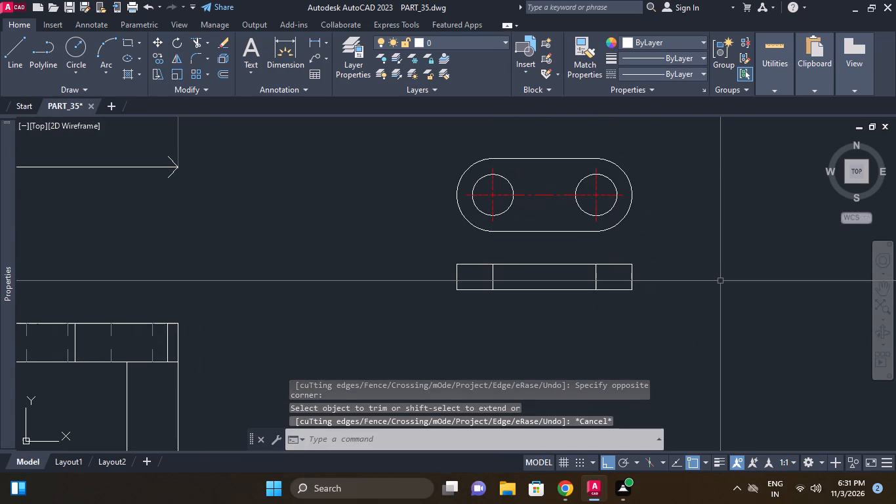
{"action": "key", "text": "d"}
{"action": "key", "text": "m"}
{"action": "key", "text": "r"}
{"action": "key", "text": "space"}
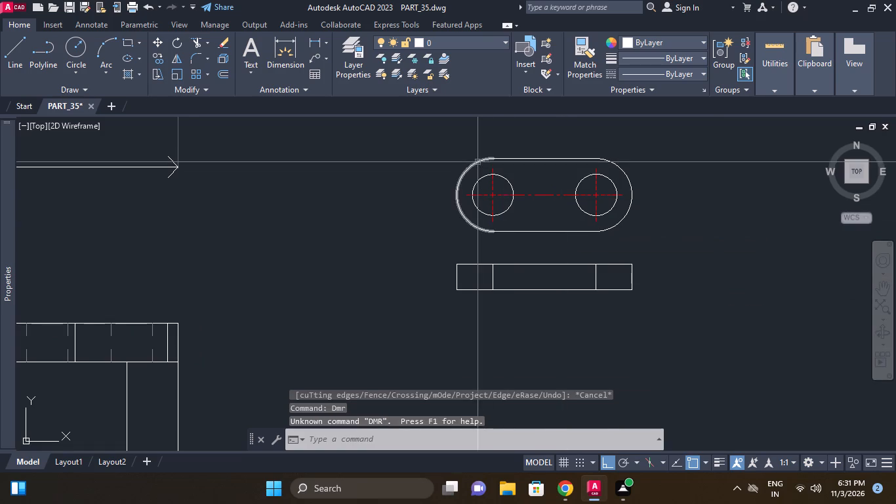
{"action": "key", "text": "d"}
{"action": "key", "text": "i"}
{"action": "key", "text": "m"}
{"action": "key", "text": "r"}
{"action": "key", "text": "space"}
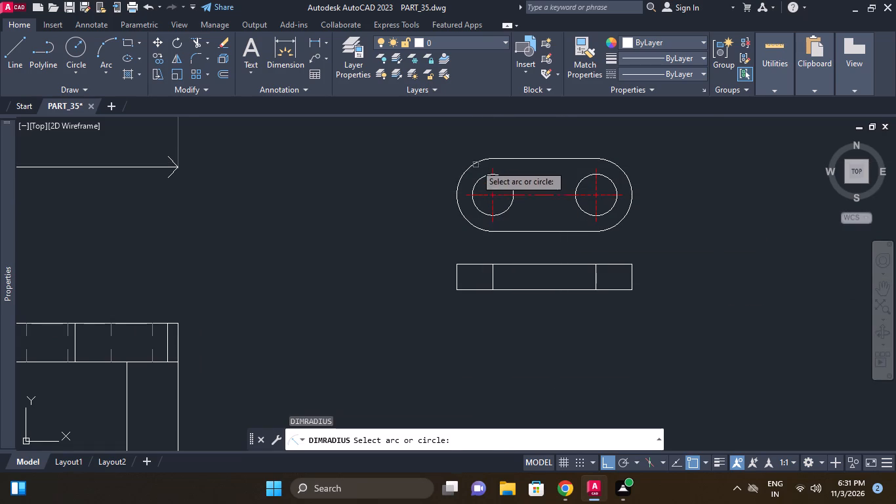
{"action": "left_click", "coordinate": [476, 164]}
{"action": "left_click", "coordinate": [447, 148]}
{"action": "middle_click_drag", "start_coordinate": [558, 176], "coordinate": [549, 193]}
{"action": "key", "text": "Escape"}
Add a horizontal linear dimension between the two holes' vertical centre lines, placed above the link plate.
{"action": "middle_click_drag", "start_coordinate": [548, 194], "coordinate": [548, 197]}
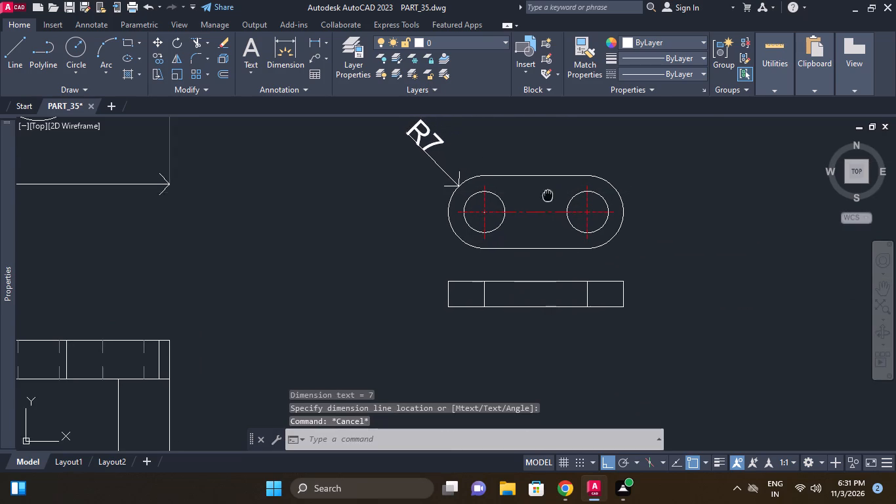
{"action": "middle_click_drag", "start_coordinate": [548, 197], "coordinate": [548, 215]}
{"action": "type", "text": "dl"}
{"action": "key", "text": "i"}
{"action": "key", "text": "space"}
{"action": "left_click", "coordinate": [481, 205]}
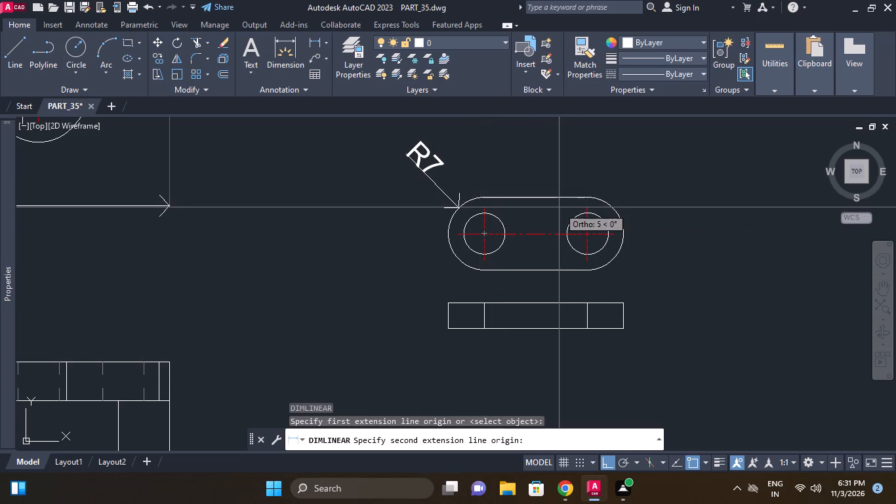
{"action": "left_click", "coordinate": [583, 205]}
{"action": "left_click", "coordinate": [550, 158]}
{"action": "key", "text": "Escape"}
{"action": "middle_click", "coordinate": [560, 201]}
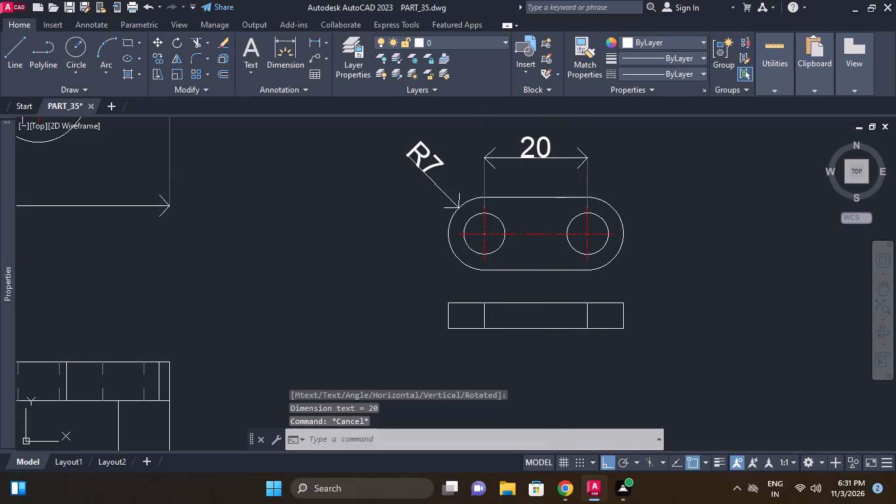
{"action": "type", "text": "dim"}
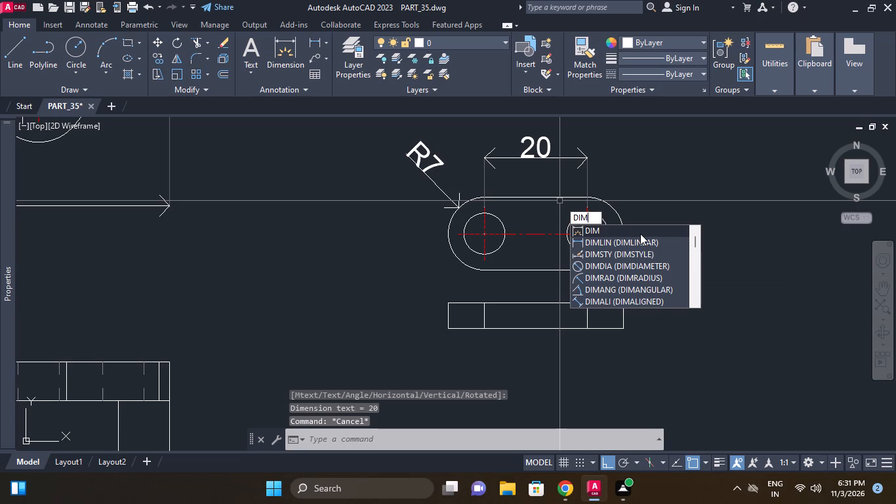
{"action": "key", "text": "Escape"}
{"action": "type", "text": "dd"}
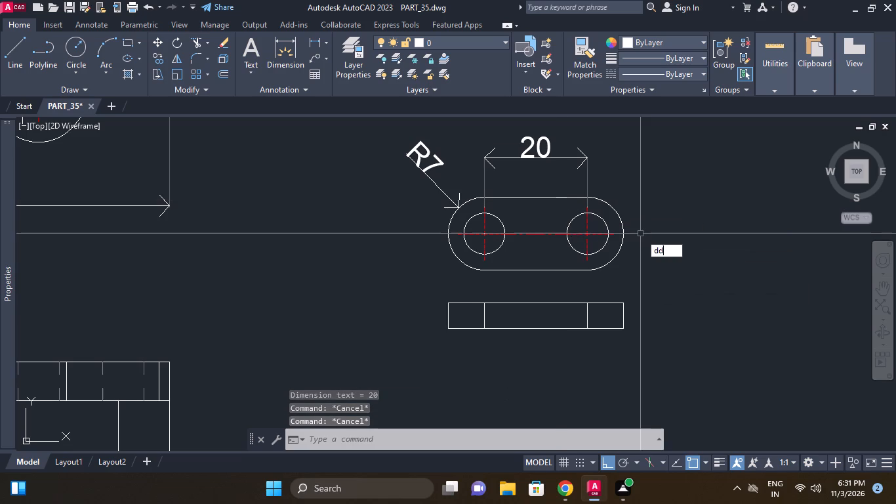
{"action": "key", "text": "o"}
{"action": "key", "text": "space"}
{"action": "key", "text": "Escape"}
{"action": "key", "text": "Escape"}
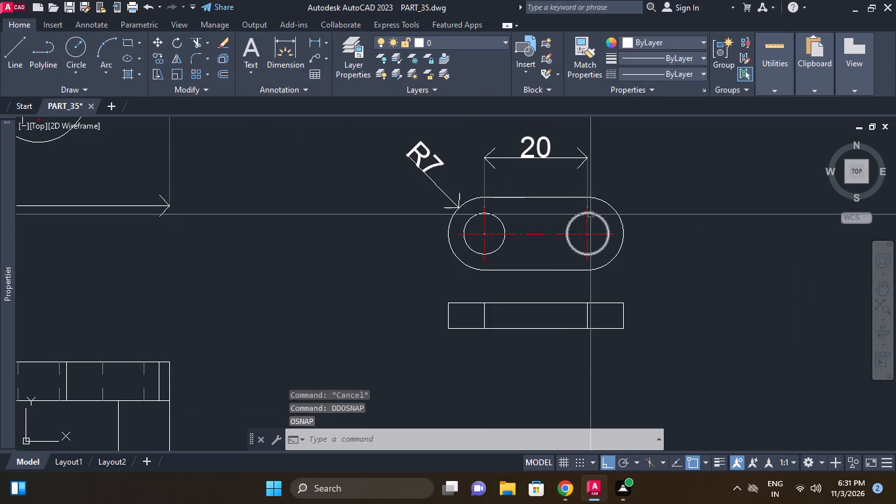
Add a diameter dimension to the link plate's right hole, placed outside its upper right.
{"action": "type", "text": "dd"}
{"action": "type", "text": "i"}
{"action": "key", "text": "space"}
{"action": "left_click", "coordinate": [594, 215]}
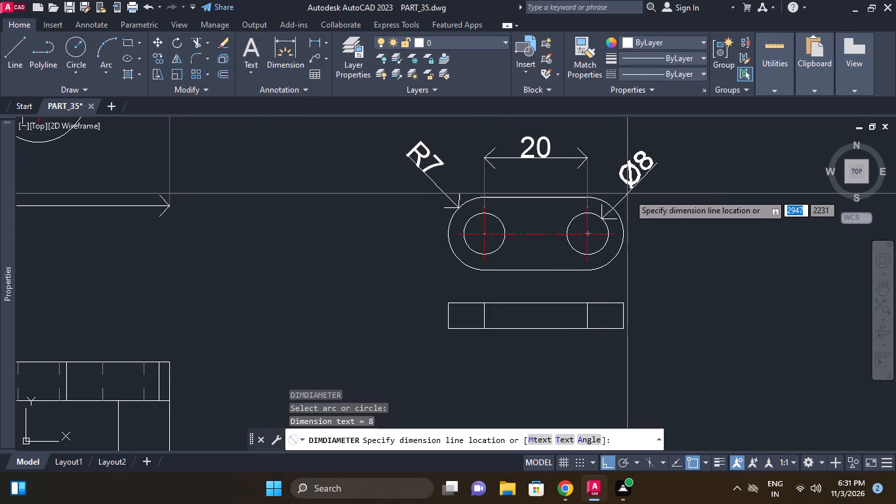
{"action": "left_click", "coordinate": [632, 194]}
Add a vertical linear dimension to the rectangle's right edge, placed to the right of the lower view.
{"action": "scroll", "coordinate": [610, 254], "scroll_direction": "down", "scroll_amount": 2}
{"action": "middle_click_drag", "start_coordinate": [610, 254], "coordinate": [619, 251]}
{"action": "middle_click", "coordinate": [609, 268]}
{"action": "scroll", "coordinate": [609, 268], "scroll_direction": "up", "scroll_amount": 1}
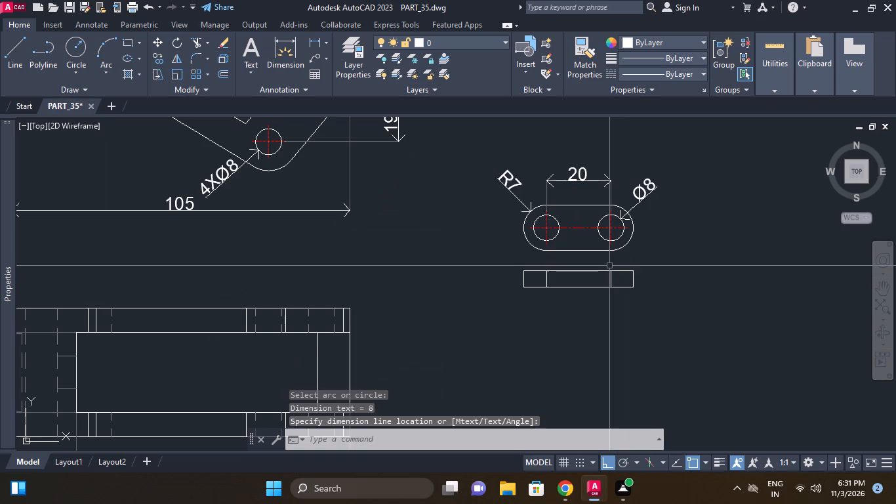
{"action": "key", "text": "d"}
{"action": "type", "text": "li"}
{"action": "key", "text": "space"}
{"action": "key", "text": "ctrl+space"}
{"action": "left_click", "coordinate": [632, 276], "text": "ctrl"}
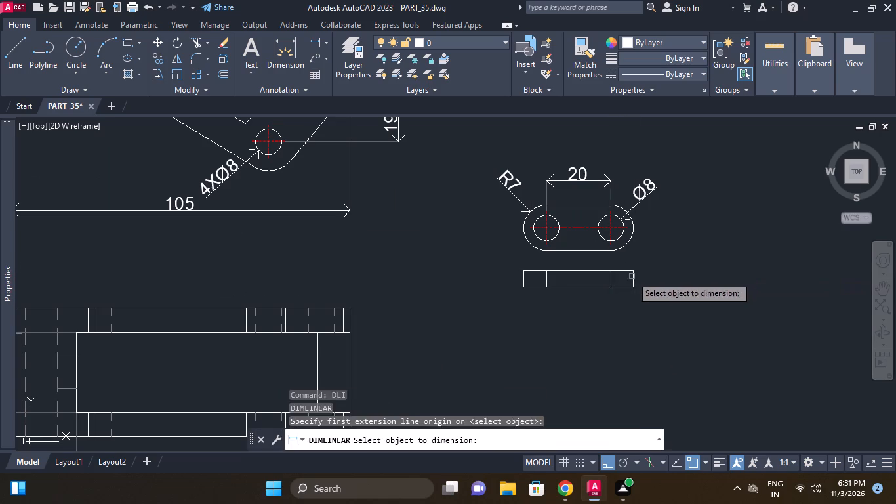
{"action": "left_click", "coordinate": [661, 275], "text": "ctrl"}
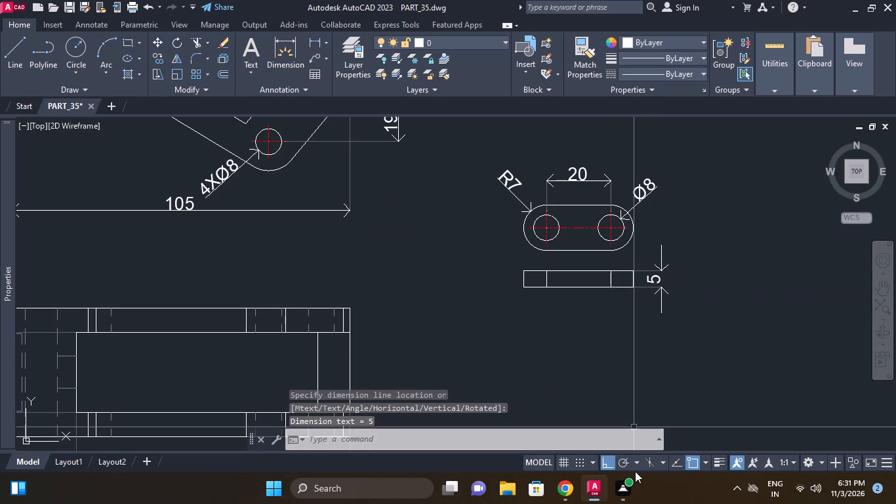
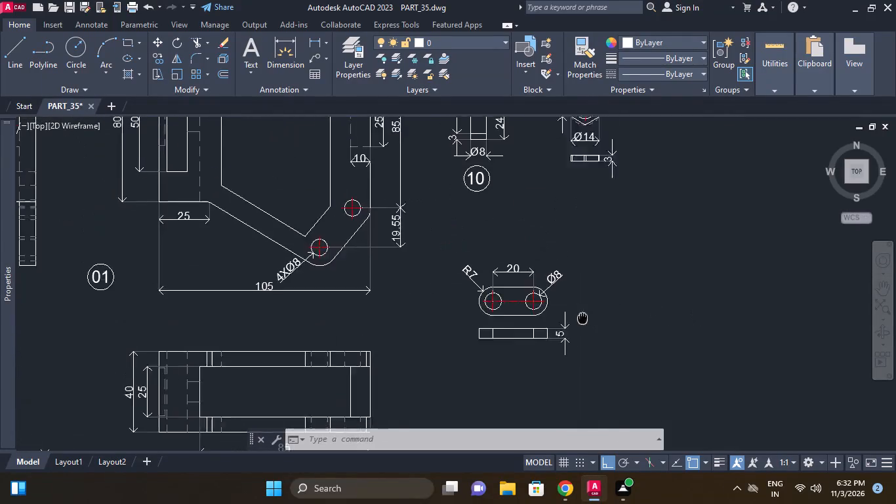
Copy the balloon numbered 10 to a free spot below the link plate's thickness view.
{"action": "middle_click", "coordinate": [575, 310]}
{"action": "scroll", "coordinate": [575, 310], "scroll_direction": "down", "scroll_amount": 1}
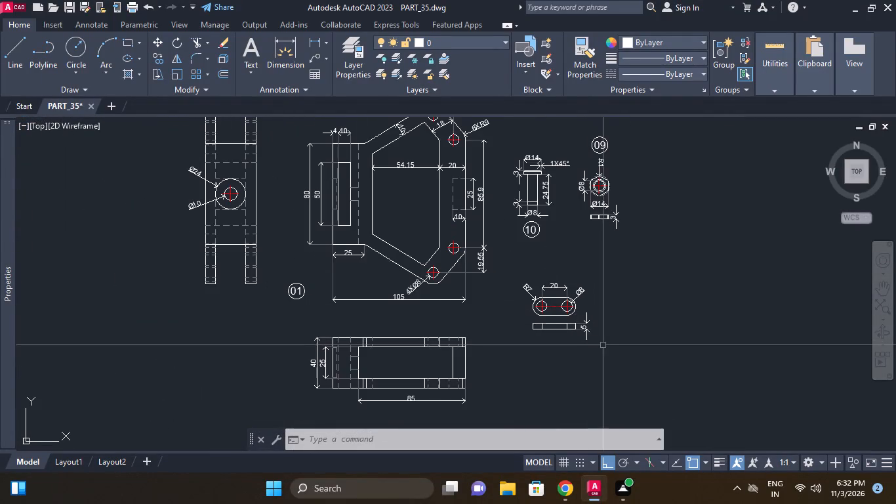
{"action": "scroll", "coordinate": [538, 230], "scroll_direction": "up", "scroll_amount": 1}
{"action": "left_click", "coordinate": [554, 251]}
{"action": "left_click", "coordinate": [514, 230]}
{"action": "right_click", "coordinate": [514, 230]}
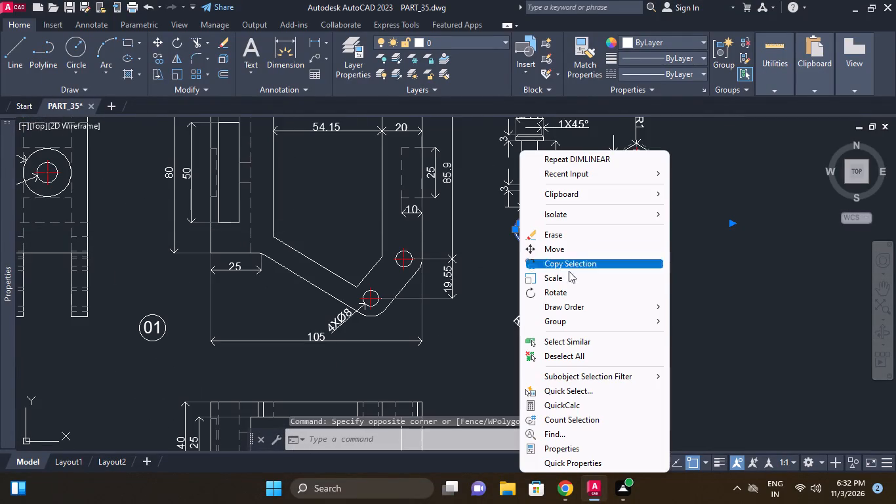
{"action": "left_click", "coordinate": [577, 259]}
{"action": "left_click_drag", "start_coordinate": [542, 254], "coordinate": [542, 260]}
{"action": "middle_click_drag", "start_coordinate": [570, 324], "coordinate": [615, 236]}
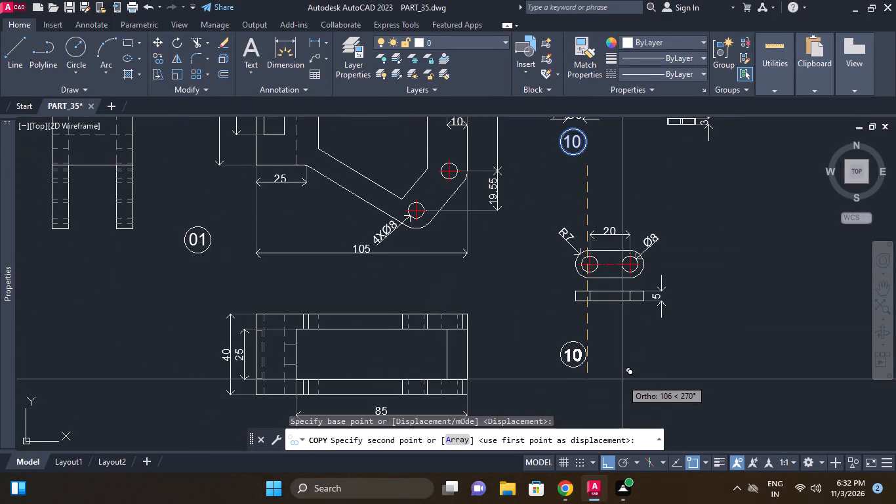
{"action": "key", "text": "F8"}
{"action": "left_click", "coordinate": [628, 352]}
{"action": "key", "text": "Escape"}
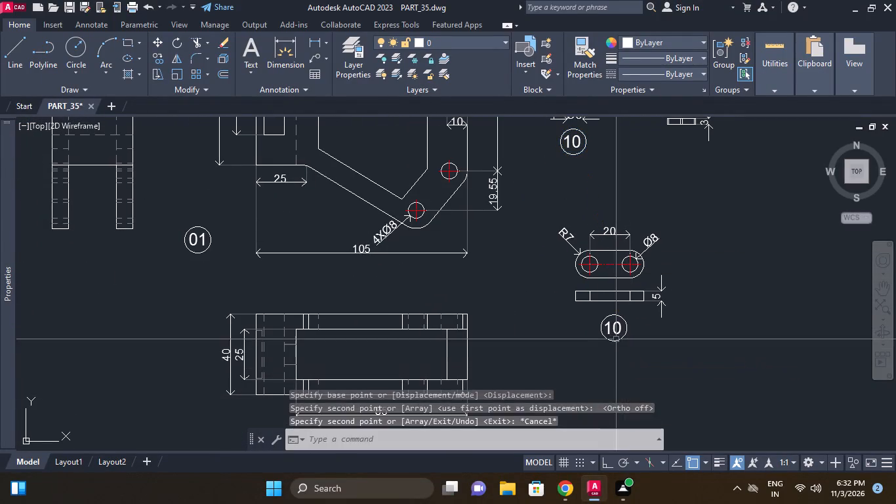
Change the number in the copied balloon below the link plate to 05.
{"action": "double_click", "coordinate": [616, 339]}
{"action": "scroll", "coordinate": [617, 335], "scroll_direction": "up", "scroll_amount": 1}
{"action": "key", "text": "Escape"}
{"action": "double_click", "coordinate": [617, 328]}
{"action": "key", "text": "ctrl+a"}
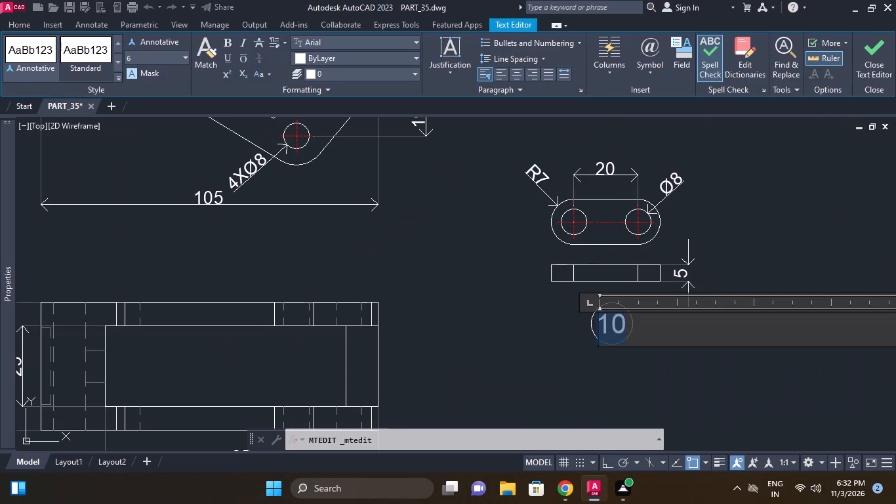
{"action": "type", "text": "05"}
{"action": "left_click", "coordinate": [689, 407]}
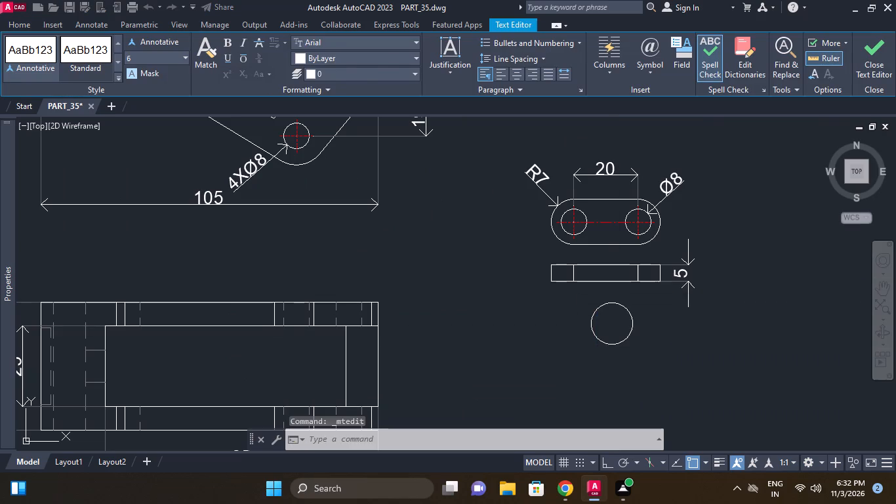
Move the complete link plate detail, including its dimensions and balloon 05, slightly up and left, closer to the neighbouring details.
{"action": "scroll", "coordinate": [702, 377], "scroll_direction": "down", "scroll_amount": 1}
{"action": "left_click_drag", "start_coordinate": [704, 379], "coordinate": [699, 371]}
{"action": "left_click", "coordinate": [567, 212]}
{"action": "scroll", "coordinate": [666, 289], "scroll_direction": "down", "scroll_amount": 1}
{"action": "middle_click_drag", "start_coordinate": [662, 298], "coordinate": [661, 302]}
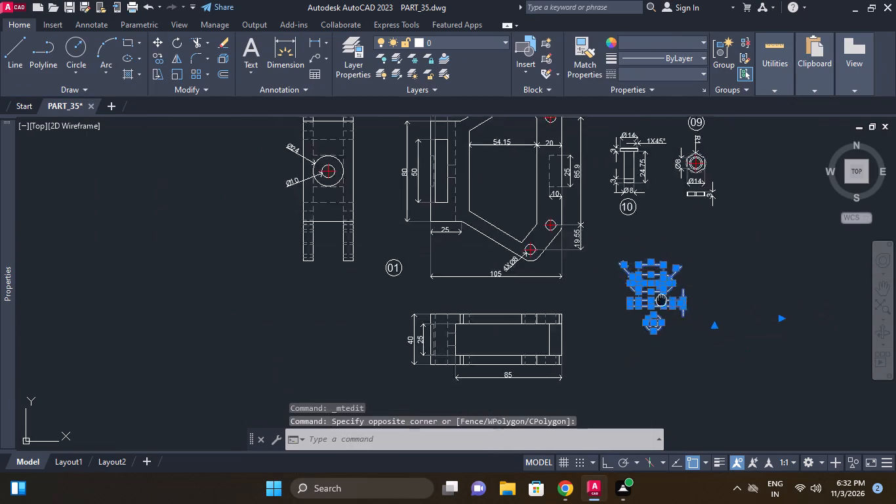
{"action": "scroll", "coordinate": [661, 302], "scroll_direction": "down", "scroll_amount": 1}
{"action": "middle_click_drag", "start_coordinate": [661, 302], "coordinate": [655, 316]}
{"action": "key", "text": "m"}
{"action": "key", "text": "space"}
{"action": "left_click", "coordinate": [711, 339]}
{"action": "left_click", "coordinate": [701, 327]}
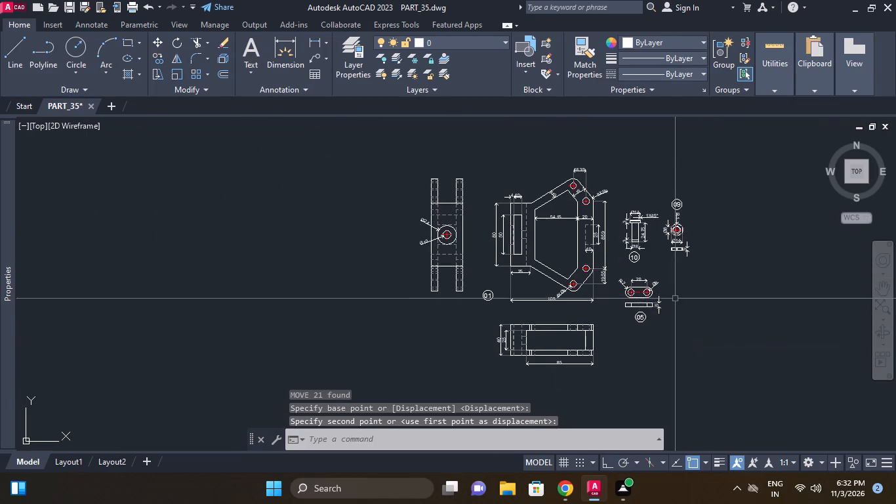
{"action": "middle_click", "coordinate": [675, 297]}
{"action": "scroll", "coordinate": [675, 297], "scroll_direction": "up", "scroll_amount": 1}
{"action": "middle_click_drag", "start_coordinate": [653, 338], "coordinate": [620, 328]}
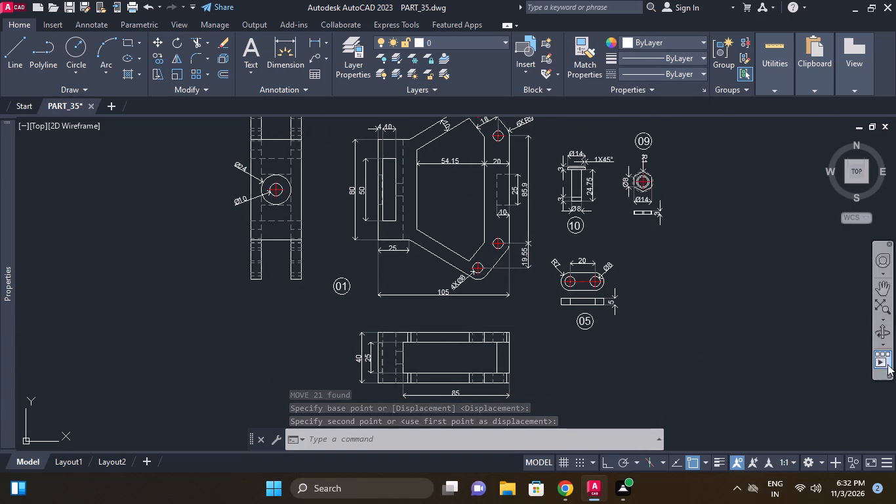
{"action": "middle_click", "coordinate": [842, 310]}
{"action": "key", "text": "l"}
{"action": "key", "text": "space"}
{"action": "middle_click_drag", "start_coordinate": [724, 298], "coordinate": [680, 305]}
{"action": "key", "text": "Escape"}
Draw a circle of diameter 8 in the empty area to the right of link plate 05.
{"action": "middle_click_drag", "start_coordinate": [630, 292], "coordinate": [563, 300]}
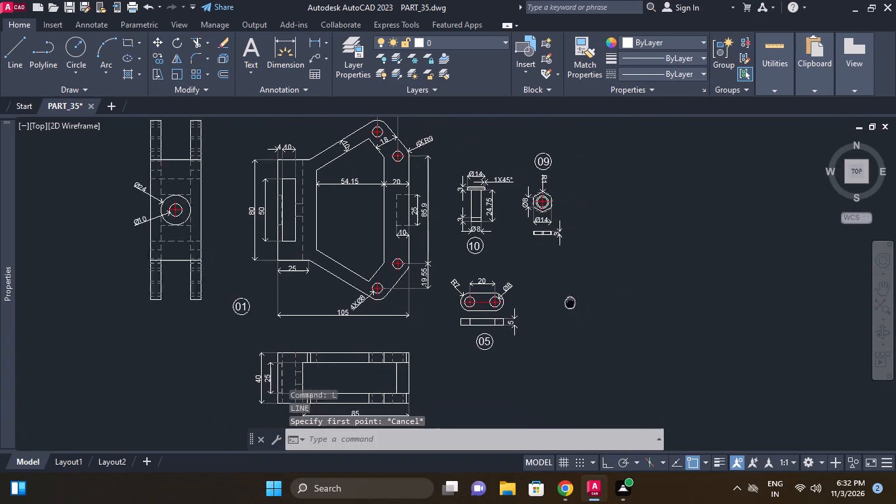
{"action": "middle_click_drag", "start_coordinate": [563, 300], "coordinate": [564, 300]}
{"action": "scroll", "coordinate": [562, 300], "scroll_direction": "up", "scroll_amount": 1}
{"action": "middle_click_drag", "start_coordinate": [567, 316], "coordinate": [579, 324]}
{"action": "key", "text": "c"}
{"action": "key", "text": "space"}
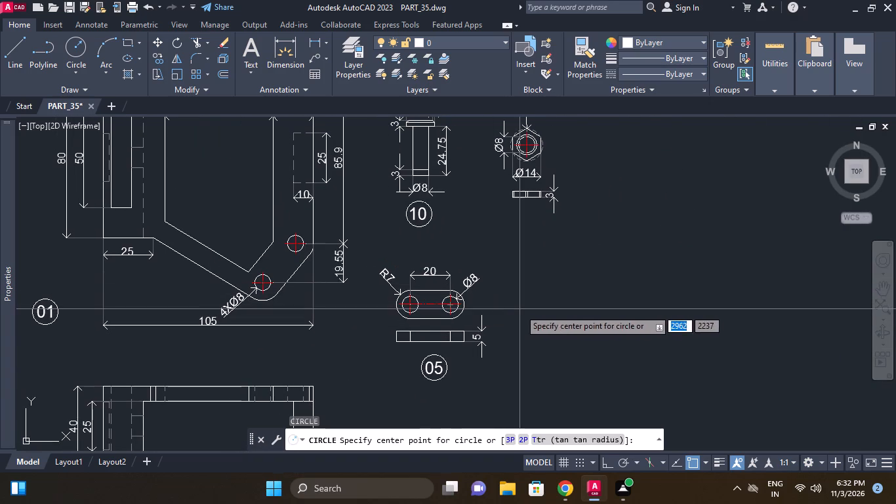
{"action": "left_click", "coordinate": [521, 304]}
{"action": "type", "text": "d"}
{"action": "key", "text": "space"}
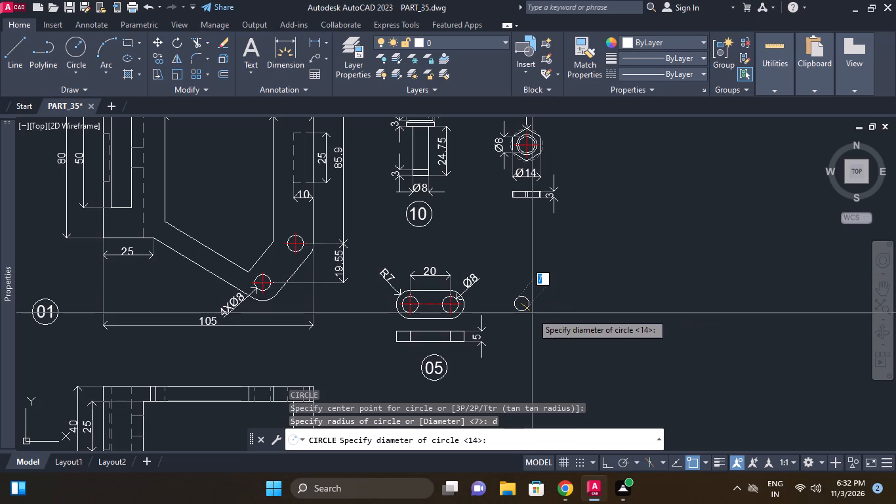
{"action": "type", "text": "8"}
{"action": "key", "text": "space"}
{"action": "key", "text": "space"}
{"action": "scroll", "coordinate": [525, 305], "scroll_direction": "up", "scroll_amount": 2}
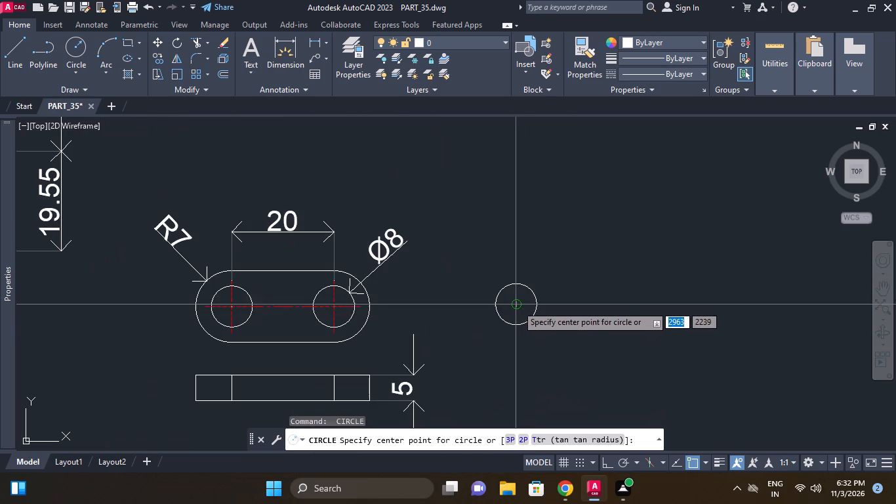
{"action": "key", "text": "Escape"}
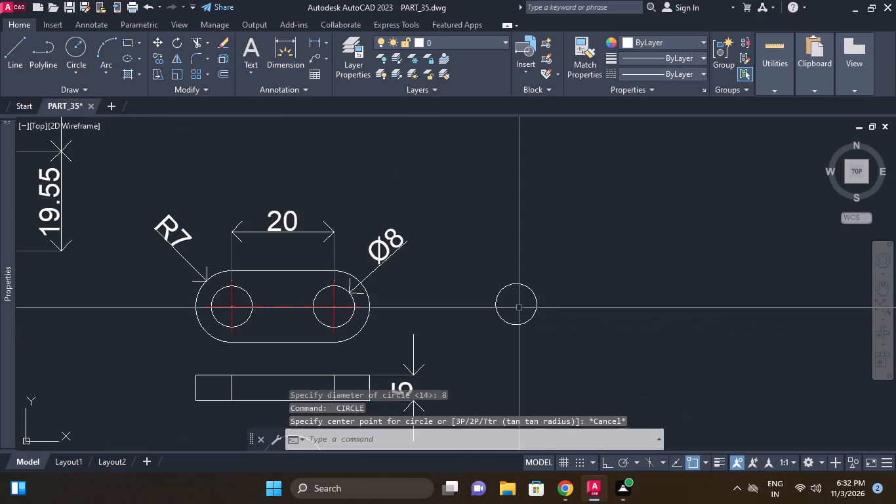
Draw a horizontal line 50 long to the right from the new circle's centre, with Ortho on.
{"action": "type", "text": "l"}
{"action": "key", "text": "space"}
{"action": "left_click_drag", "start_coordinate": [519, 301], "coordinate": [544, 310]}
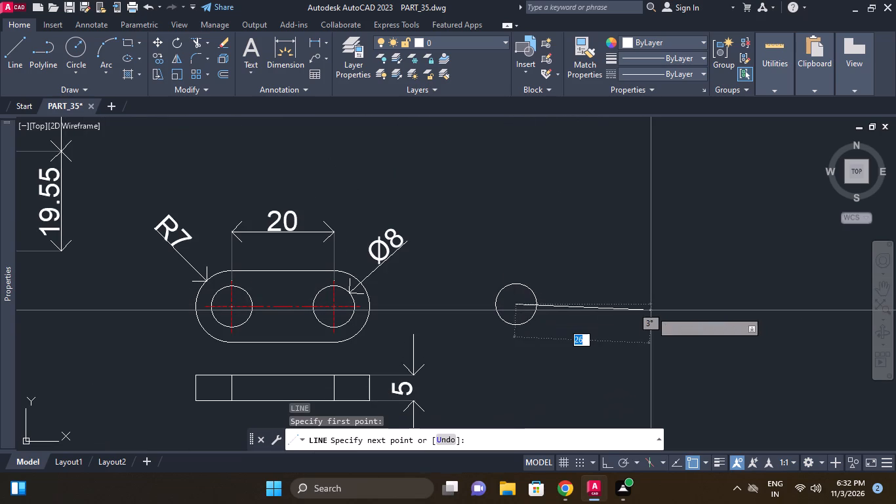
{"action": "key", "text": "F8"}
{"action": "type", "text": "50"}
{"action": "key", "text": "Return"}
{"action": "key", "text": "Return"}
Draw a circle of diameter 8 centred on the right end of the 50-long line.
{"action": "middle_click_drag", "start_coordinate": [702, 320], "coordinate": [691, 323]}
{"action": "middle_click_drag", "start_coordinate": [723, 320], "coordinate": [672, 327]}
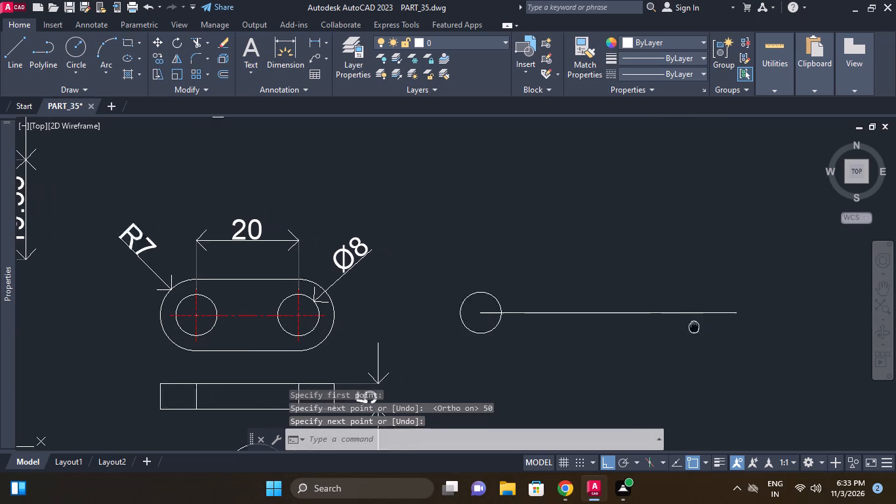
{"action": "middle_click_drag", "start_coordinate": [672, 327], "coordinate": [650, 328]}
{"action": "key", "text": "c"}
{"action": "key", "text": "space"}
{"action": "left_click", "coordinate": [685, 312]}
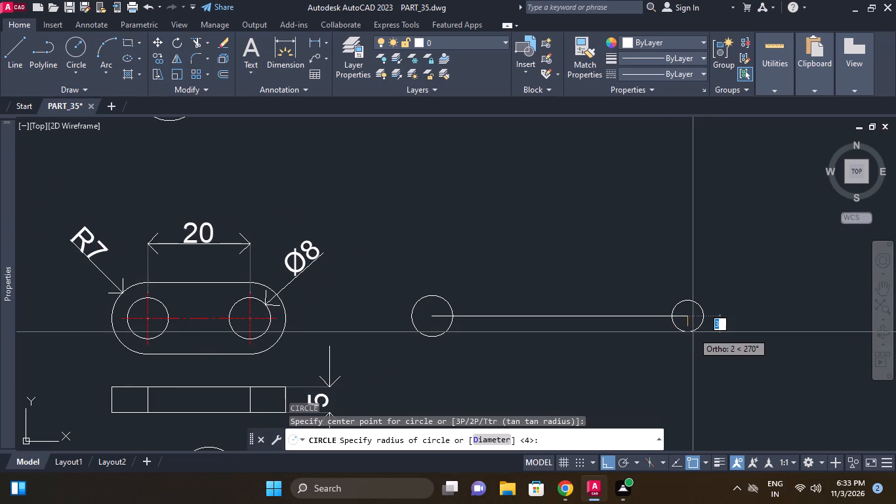
{"action": "type", "text": "d 8"}
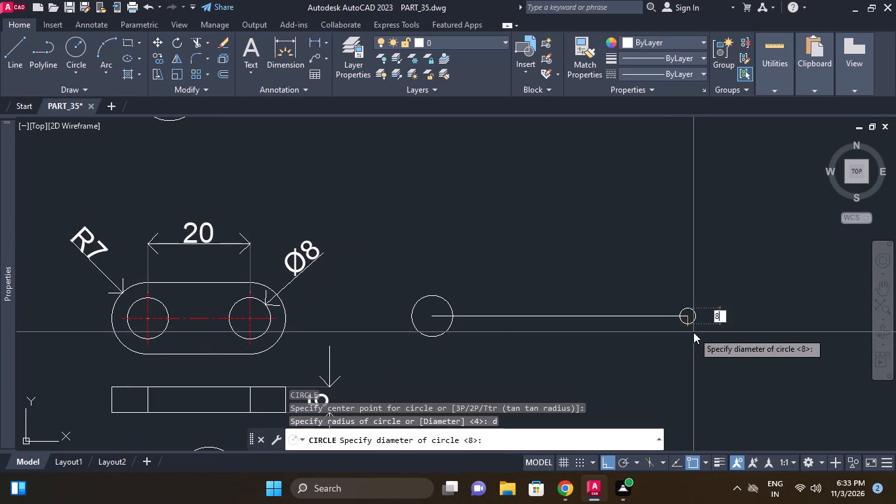
{"action": "key", "text": "space"}
Draw a circle of radius 7.5 around each of the two diameter 8 circles, sharing their centres.
{"action": "key", "text": "space"}
{"action": "left_click", "coordinate": [691, 317]}
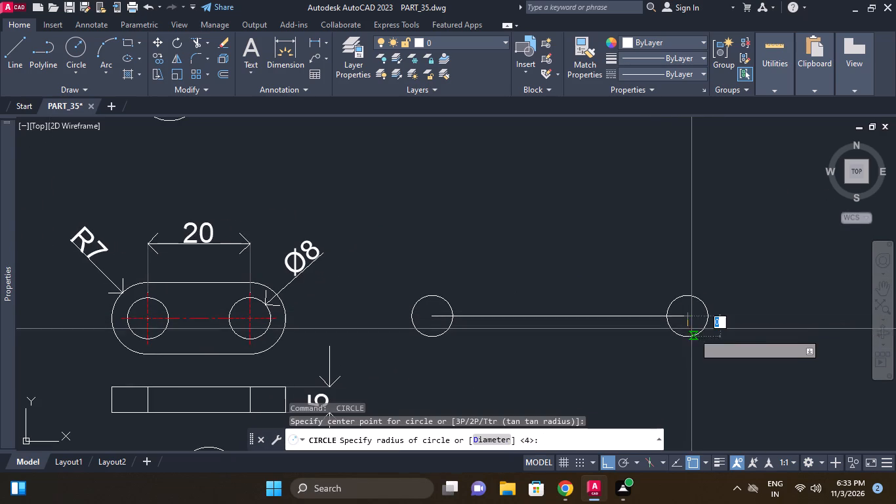
{"action": "type", "text": "7.5"}
{"action": "key", "text": "space"}
{"action": "key", "text": "space"}
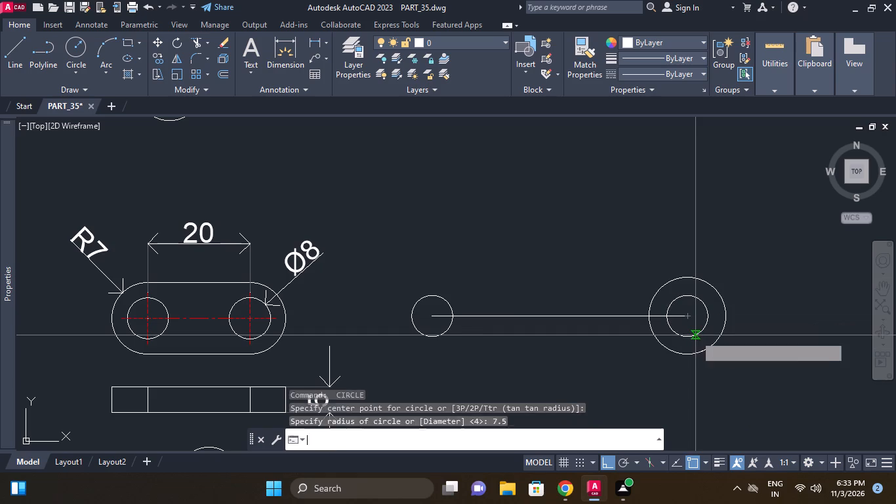
{"action": "left_click", "coordinate": [430, 320]}
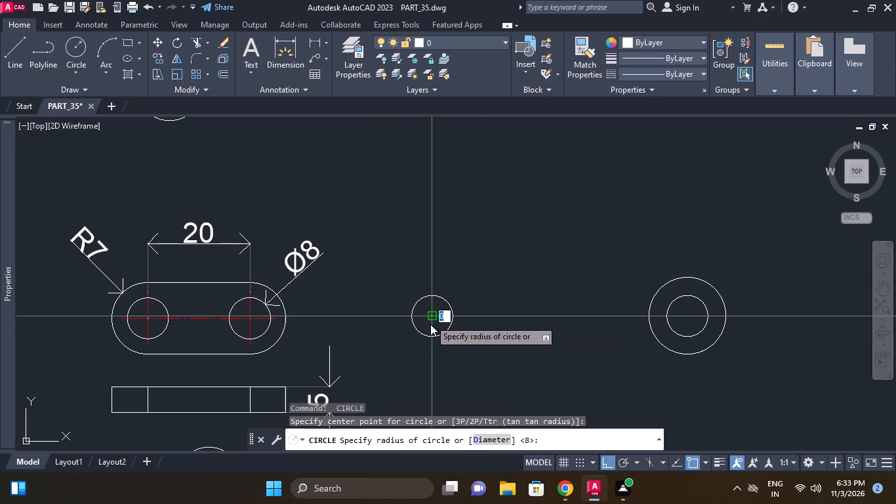
{"action": "type", "text": "7.5"}
{"action": "key", "text": "Return"}
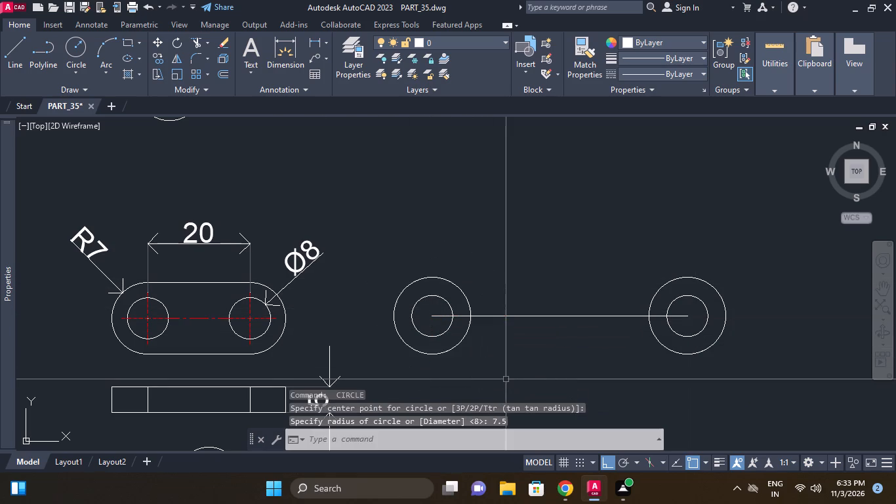
{"action": "key", "text": "Escape"}
Connect the two outer circles with horizontal lines between their top quadrants and between their bottom quadrants.
{"action": "key", "text": "l"}
{"action": "key", "text": "space"}
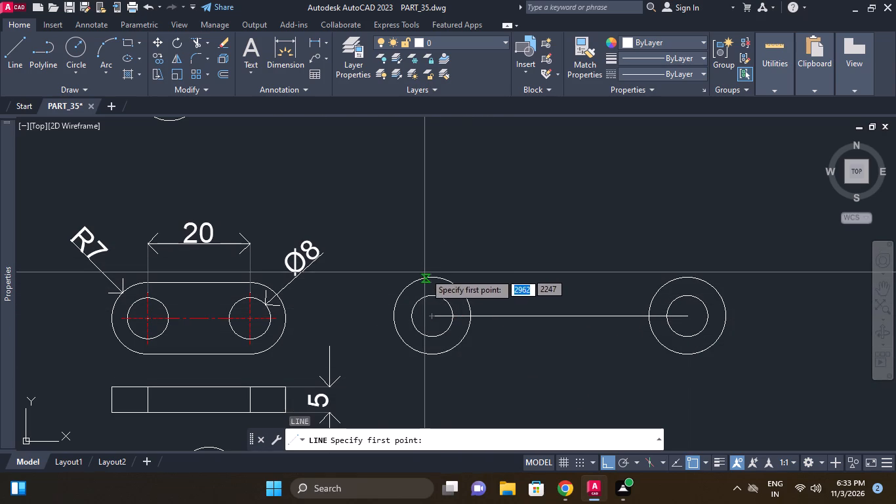
{"action": "left_click", "coordinate": [430, 275]}
{"action": "left_click", "coordinate": [690, 275]}
{"action": "key", "text": "Escape"}
{"action": "key", "text": "space"}
{"action": "middle_click_drag", "start_coordinate": [640, 309], "coordinate": [631, 265]}
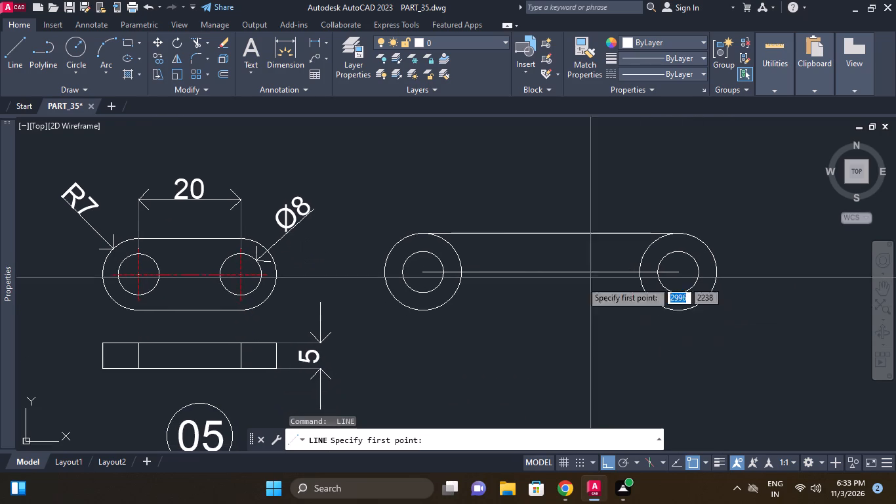
{"action": "left_click", "coordinate": [419, 312]}
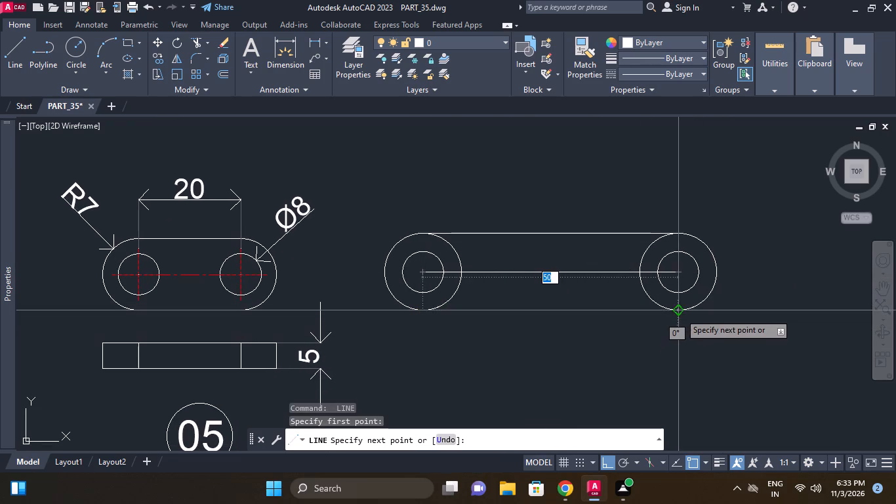
{"action": "left_click", "coordinate": [680, 313]}
{"action": "key", "text": "Escape"}
Trim the inner halves of both outer circles to leave a rounded-end link outline.
{"action": "middle_click_drag", "start_coordinate": [591, 292], "coordinate": [584, 307]}
{"action": "key", "text": "t"}
{"action": "key", "text": "r"}
{"action": "key", "text": "space"}
{"action": "key", "text": "space"}
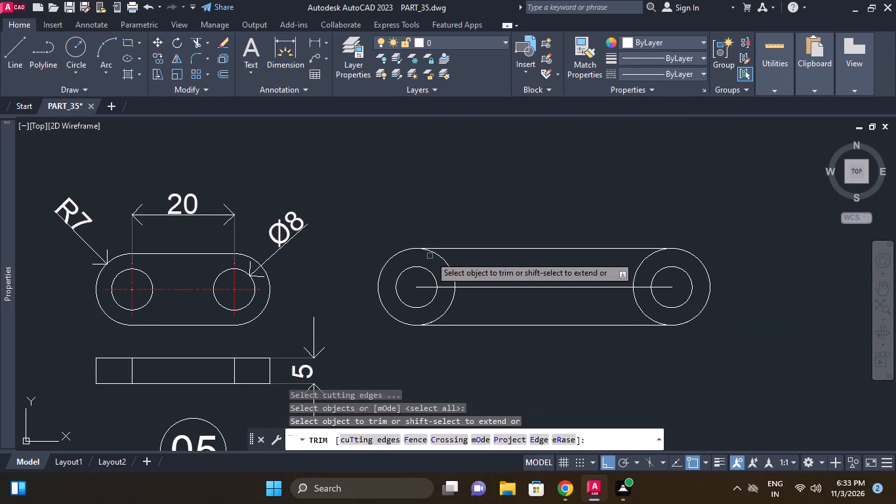
{"action": "left_click", "coordinate": [436, 255]}
{"action": "left_click", "coordinate": [452, 303]}
{"action": "left_click", "coordinate": [655, 313]}
{"action": "left_click", "coordinate": [628, 312]}
{"action": "left_click", "coordinate": [649, 283]}
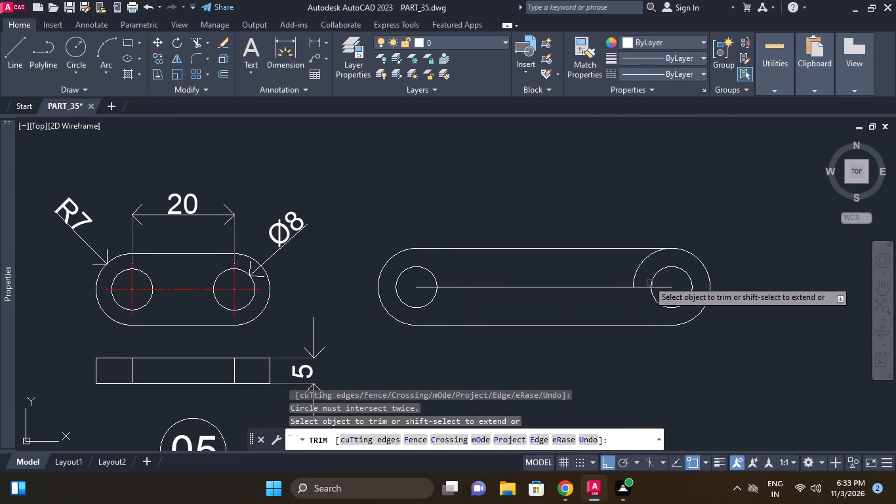
{"action": "left_click", "coordinate": [641, 266]}
{"action": "right_click", "coordinate": [732, 250]}
{"action": "left_click", "coordinate": [767, 51]}
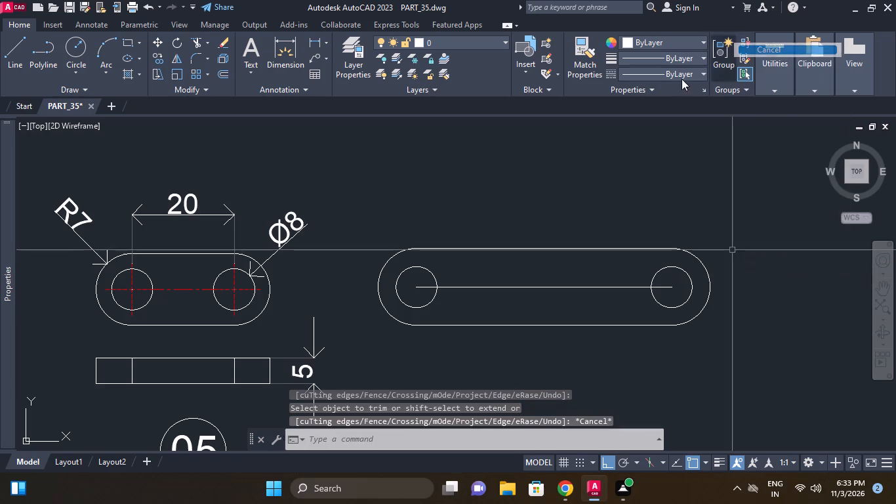
{"action": "key", "text": "Escape"}
Erase the horizontal construction line between the two hole centres of the new long link.
{"action": "middle_click", "coordinate": [673, 233]}
{"action": "key", "text": "Escape"}
{"action": "type", "text": "e"}
{"action": "key", "text": "space"}
{"action": "left_click", "coordinate": [555, 292]}
{"action": "left_click", "coordinate": [544, 278]}
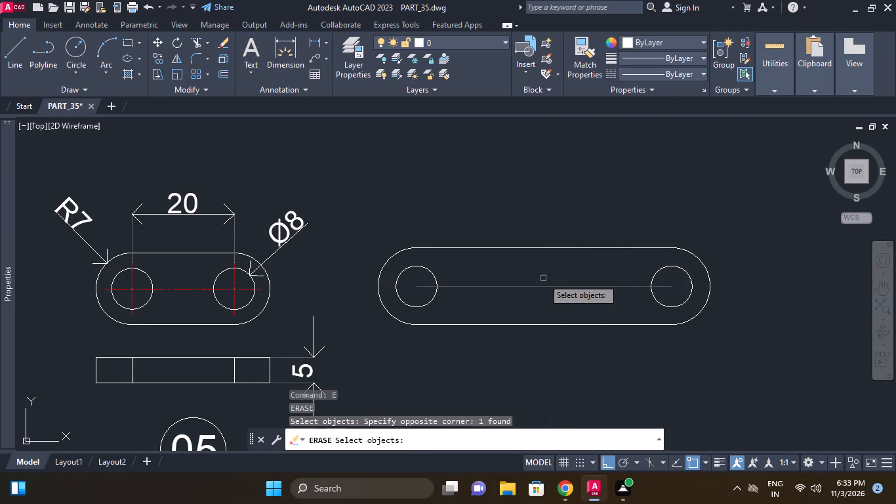
{"action": "right_click", "coordinate": [543, 278]}
Offset both hole circles of the new long link outward by 1.
{"action": "middle_click", "coordinate": [543, 278]}
{"action": "type", "text": "o"}
{"action": "key", "text": "space"}
{"action": "key", "text": "1"}
{"action": "key", "text": "space"}
{"action": "left_click", "coordinate": [440, 281]}
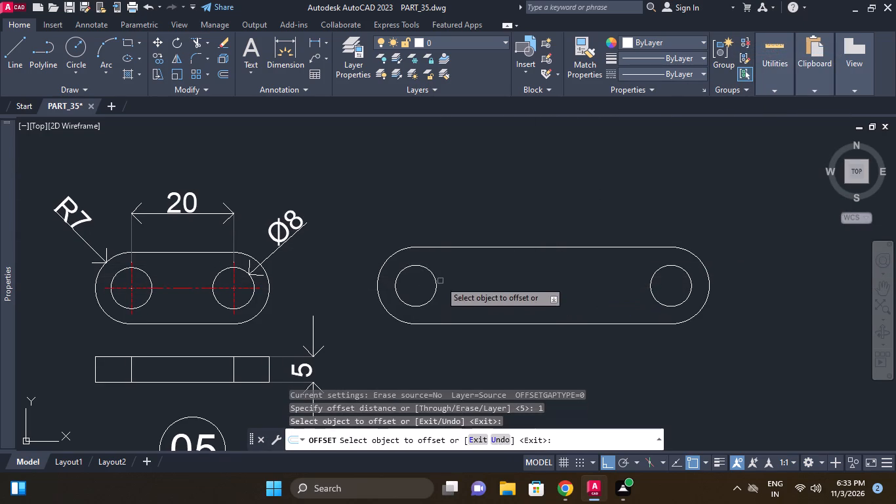
{"action": "left_click", "coordinate": [433, 270]}
{"action": "left_click", "coordinate": [439, 265]}
{"action": "left_click", "coordinate": [654, 278]}
{"action": "left_click", "coordinate": [628, 250]}
{"action": "key", "text": "Escape"}
Add centre marks to the outer circles of both holes in the new long link.
{"action": "middle_click", "coordinate": [596, 280]}
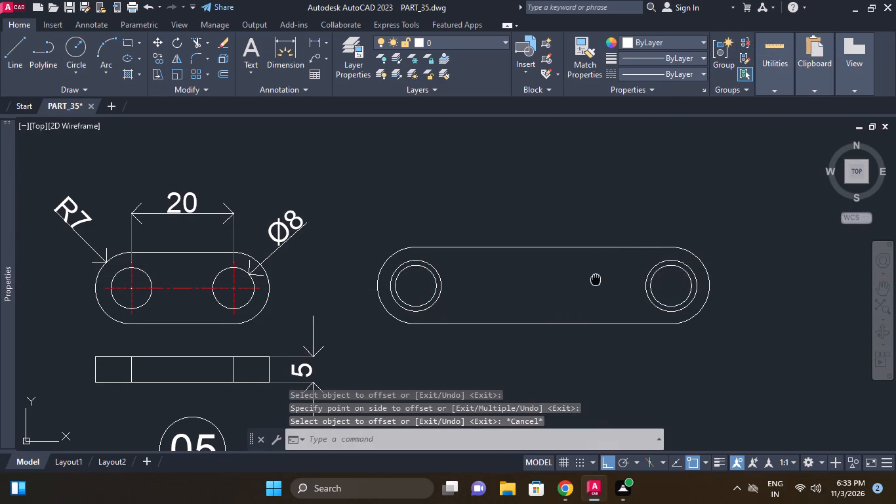
{"action": "key", "text": "d"}
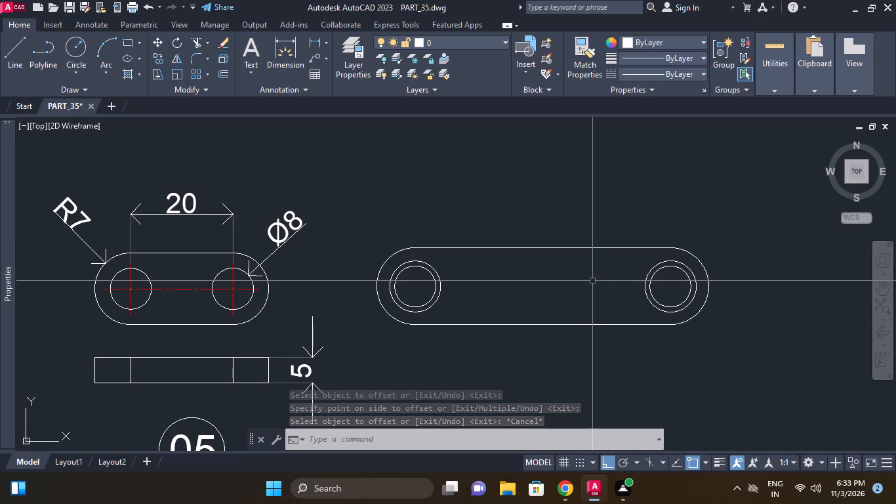
{"action": "key", "text": "Escape"}
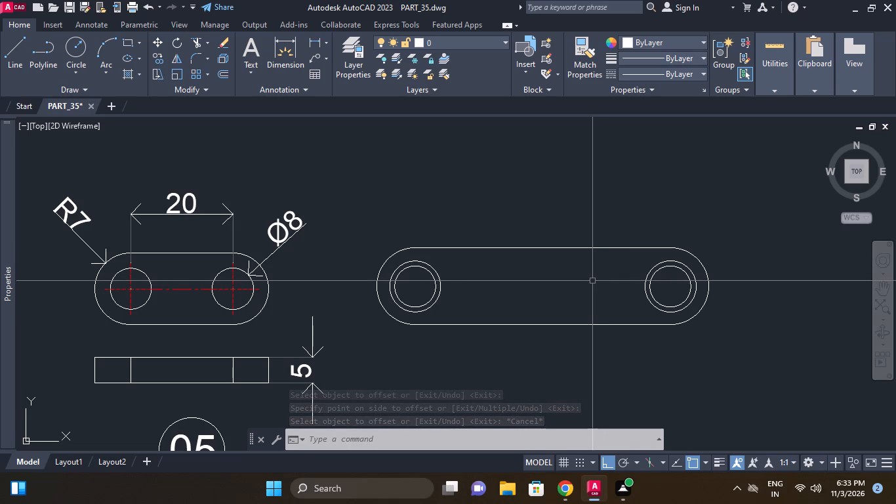
{"action": "type", "text": "cm"}
{"action": "key", "text": "space"}
{"action": "scroll", "coordinate": [338, 270], "scroll_direction": "up", "scroll_amount": 1}
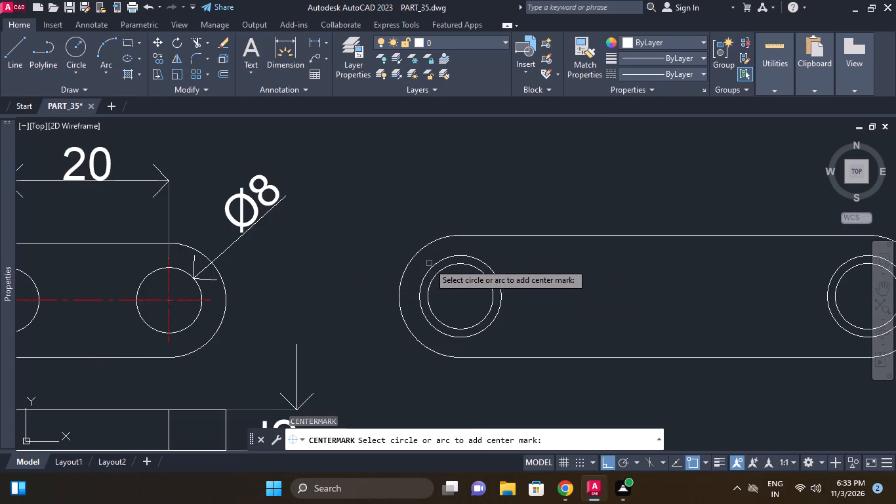
{"action": "left_click", "coordinate": [434, 266]}
{"action": "middle_click_drag", "start_coordinate": [521, 286], "coordinate": [345, 287]}
{"action": "left_click", "coordinate": [726, 272]}
{"action": "key", "text": "Escape"}
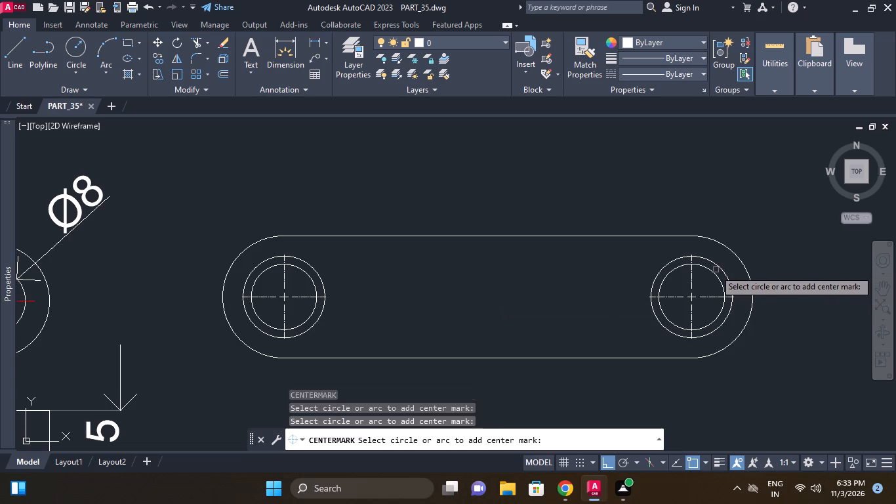
Erase the outer offset circles around both holes of the long link, keeping the centre marks.
{"action": "scroll", "coordinate": [715, 270], "scroll_direction": "up", "scroll_amount": 1}
{"action": "left_click", "coordinate": [715, 262]}
{"action": "key", "text": "e"}
{"action": "key", "text": "space"}
{"action": "middle_click_drag", "start_coordinate": [579, 266], "coordinate": [796, 283]}
{"action": "key", "text": "e"}
{"action": "key", "text": "space"}
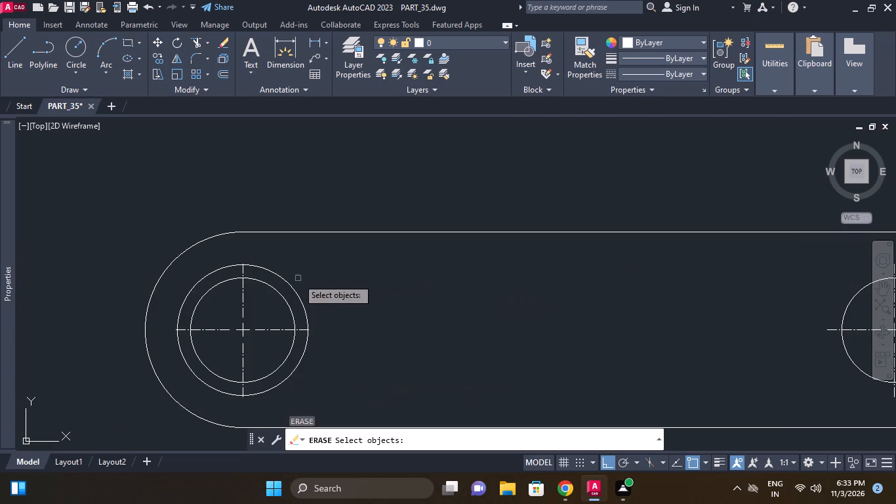
{"action": "left_click", "coordinate": [280, 278]}
{"action": "right_click", "coordinate": [280, 276]}
Draw a horizontal line between the facing edges of the two hole circles of the long link.
{"action": "middle_click_drag", "start_coordinate": [346, 303], "coordinate": [491, 304]}
{"action": "scroll", "coordinate": [487, 306], "scroll_direction": "down", "scroll_amount": 2}
{"action": "scroll", "coordinate": [283, 321], "scroll_direction": "up", "scroll_amount": 1}
{"action": "left_click", "coordinate": [267, 310]}
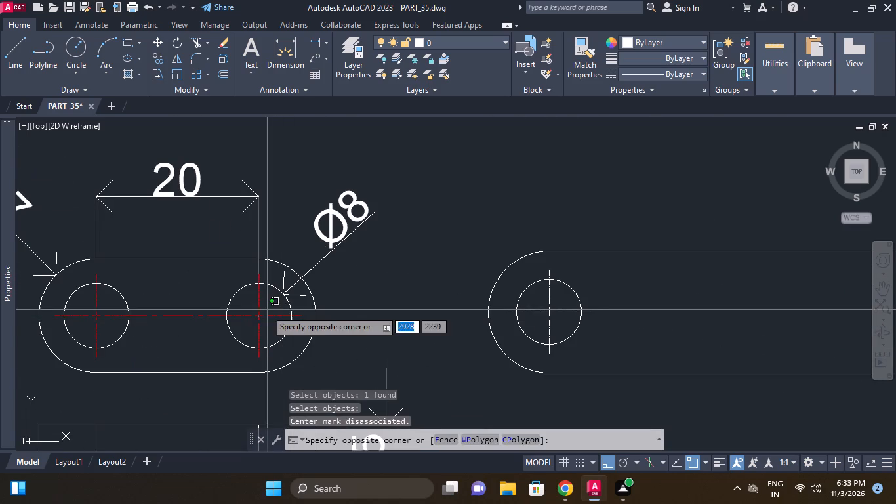
{"action": "key", "text": "Escape"}
{"action": "middle_click_drag", "start_coordinate": [274, 312], "coordinate": [276, 299]}
{"action": "key", "text": "l"}
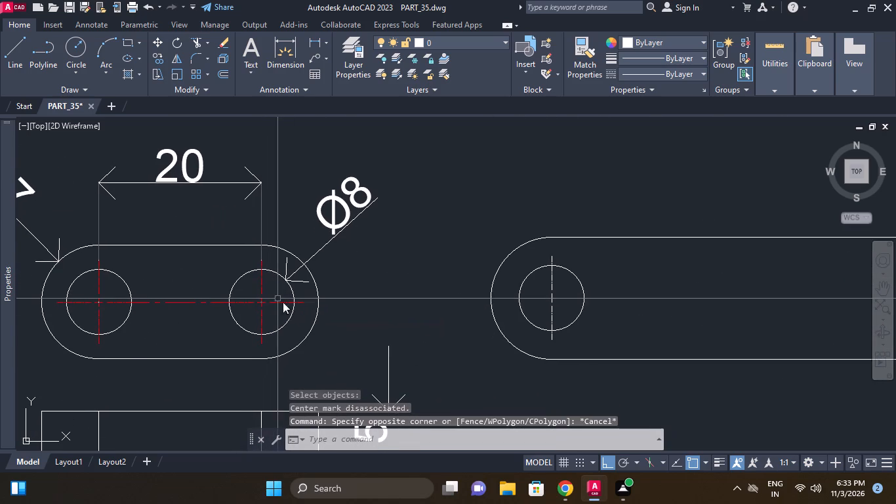
{"action": "key", "text": "space"}
{"action": "left_click", "coordinate": [584, 301]}
{"action": "middle_click_drag", "start_coordinate": [687, 337], "coordinate": [458, 339]}
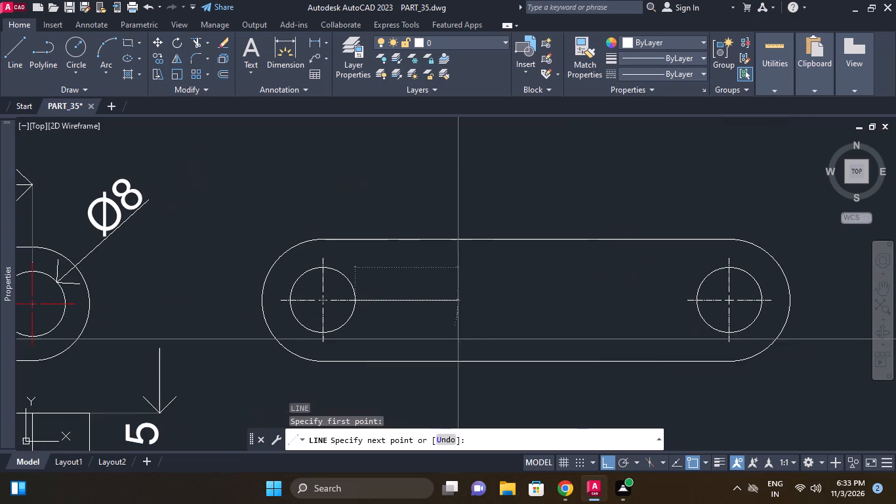
{"action": "left_click", "coordinate": [696, 296]}
{"action": "key", "text": "Escape"}
Match the properties of link 05's red dash-dot centreline onto the new line between the long link's holes.
{"action": "key", "text": "space"}
{"action": "middle_click", "coordinate": [562, 312]}
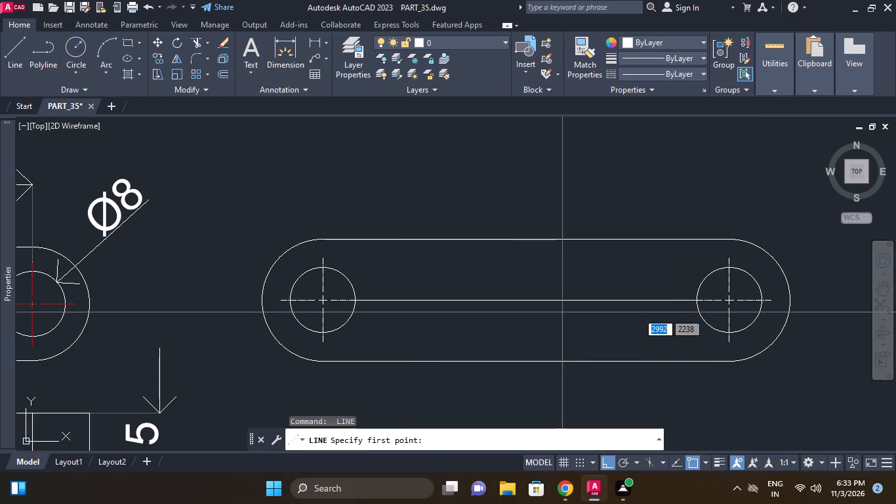
{"action": "type", "text": "ma"}
{"action": "key", "text": "space"}
{"action": "middle_click_drag", "start_coordinate": [492, 318], "coordinate": [714, 323]}
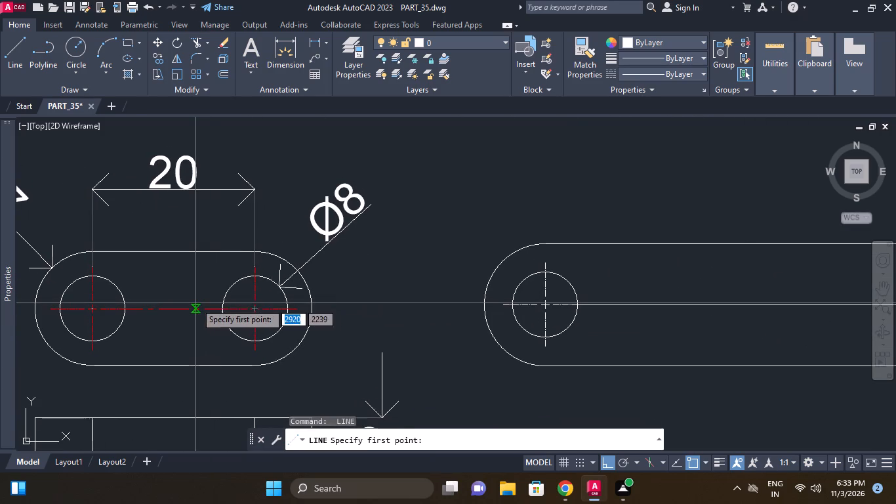
{"action": "key", "text": "Escape"}
{"action": "type", "text": "ma"}
{"action": "key", "text": "space"}
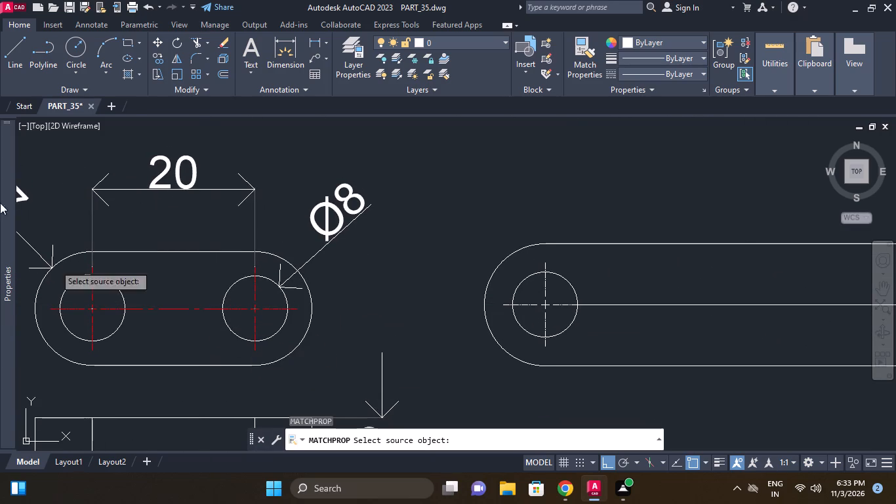
{"action": "middle_click_drag", "start_coordinate": [264, 318], "coordinate": [430, 297]}
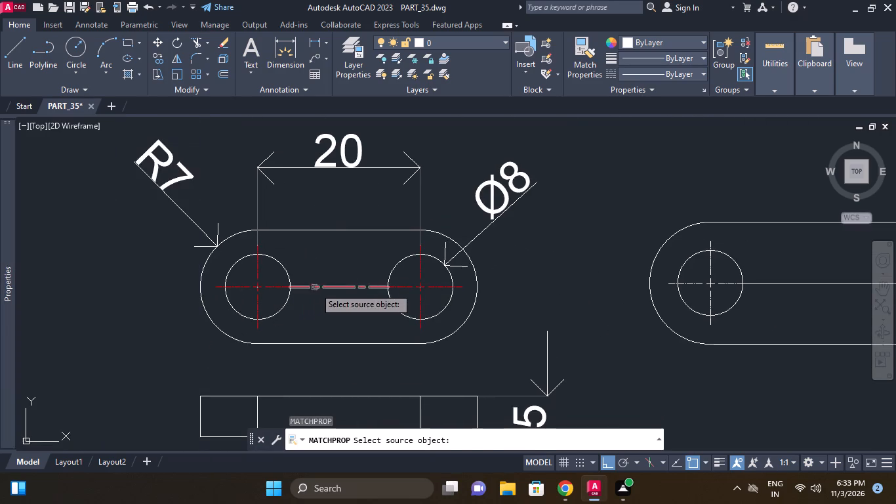
{"action": "left_click", "coordinate": [317, 286]}
{"action": "middle_click_drag", "start_coordinate": [431, 302], "coordinate": [196, 306]}
{"action": "scroll", "coordinate": [357, 305], "scroll_direction": "down", "scroll_amount": 1}
{"action": "left_click_drag", "start_coordinate": [499, 300], "coordinate": [498, 293]}
{"action": "left_click", "coordinate": [485, 277]}
{"action": "key", "text": "Escape"}
{"action": "middle_click", "coordinate": [373, 287]}
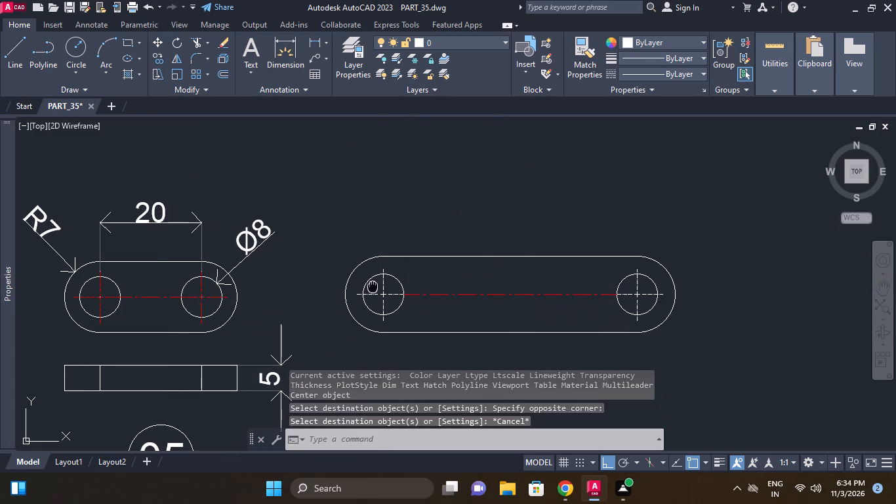
Match the long link's red centreline properties onto the centre marks of both its holes.
{"action": "key", "text": "m"}
{"action": "key", "text": "a"}
{"action": "key", "text": "space"}
{"action": "key", "text": "Escape"}
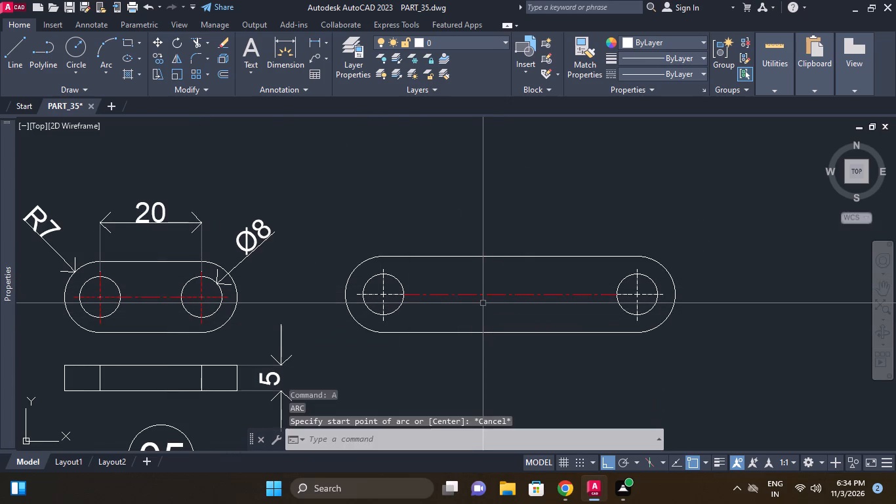
{"action": "key", "text": "m"}
{"action": "key", "text": "a"}
{"action": "key", "text": "space"}
{"action": "left_click", "coordinate": [480, 295]}
{"action": "scroll", "coordinate": [365, 301], "scroll_direction": "up", "scroll_amount": 1}
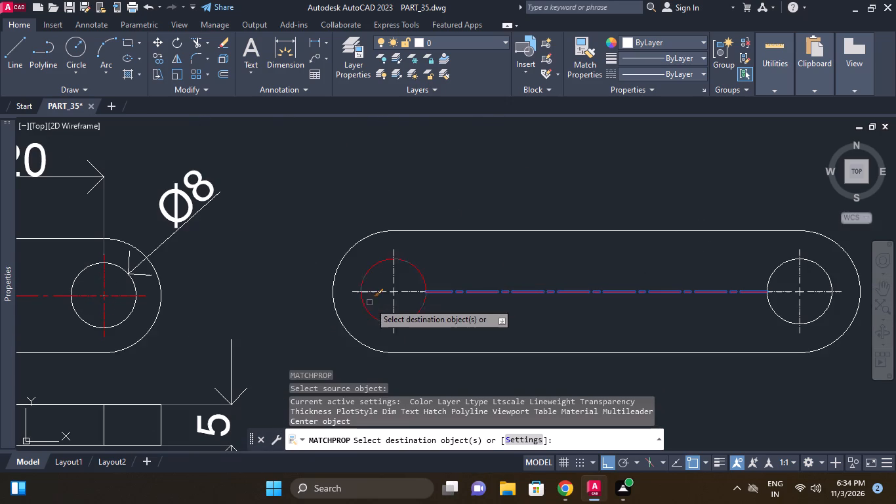
{"action": "left_click", "coordinate": [392, 297]}
{"action": "middle_click_drag", "start_coordinate": [456, 295], "coordinate": [375, 285]}
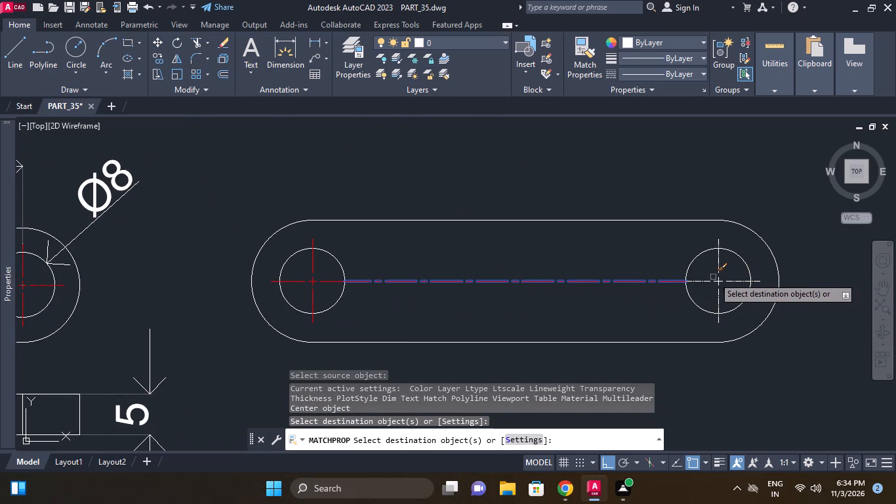
{"action": "left_click", "coordinate": [716, 276]}
{"action": "key", "text": "Escape"}
Add a radius dimension to the left rounded end of the long link, placed above the outline.
{"action": "middle_click", "coordinate": [427, 280]}
{"action": "key", "text": "d"}
{"action": "type", "text": "imr"}
{"action": "key", "text": "space"}
{"action": "left_click", "coordinate": [262, 251]}
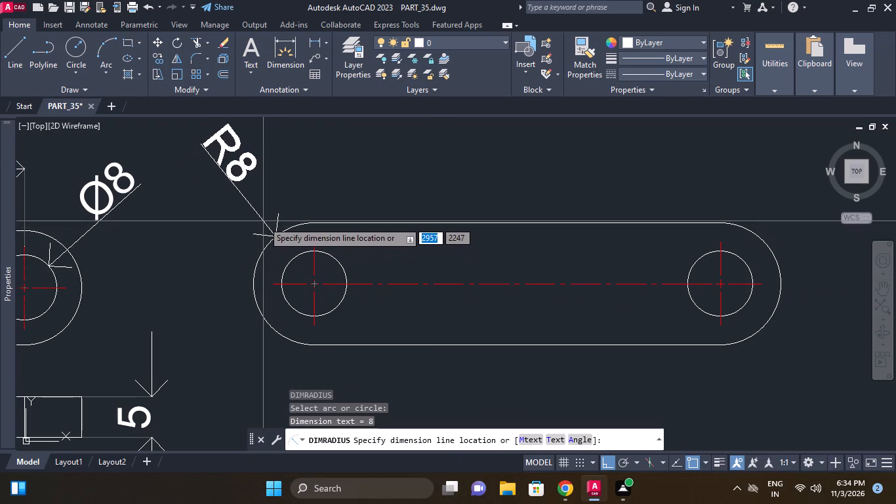
{"action": "left_click", "coordinate": [263, 220]}
{"action": "scroll", "coordinate": [287, 215], "scroll_direction": "down", "scroll_amount": 2}
{"action": "key", "text": "Escape"}
Move the whole long link with its radius dimension horizontally farther away from link 05.
{"action": "left_click", "coordinate": [239, 167]}
{"action": "left_click", "coordinate": [648, 305]}
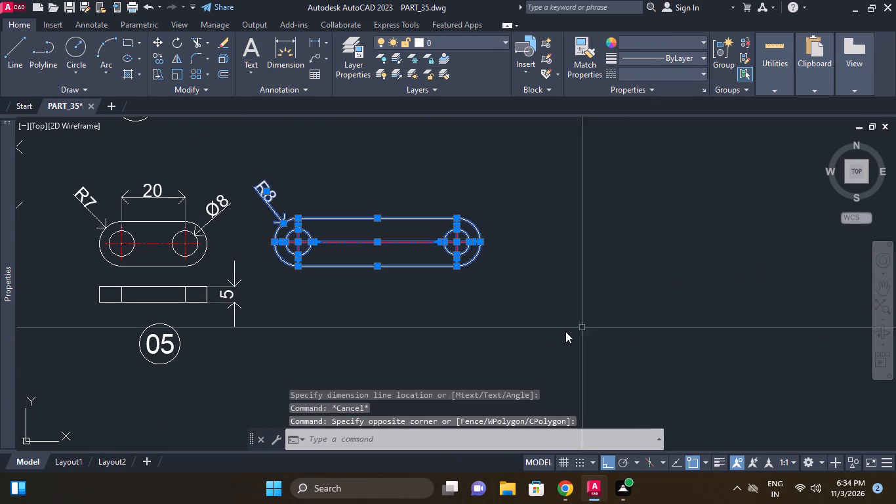
{"action": "key", "text": "m"}
{"action": "key", "text": "space"}
{"action": "left_click", "coordinate": [538, 334]}
{"action": "left_click", "coordinate": [596, 330]}
{"action": "key", "text": "Escape"}
Add a diameter dimension to the right hole of the long link, placed outside the rounded end.
{"action": "middle_click", "coordinate": [493, 291]}
{"action": "type", "text": "dimd"}
{"action": "key", "text": "space"}
{"action": "left_click", "coordinate": [531, 226]}
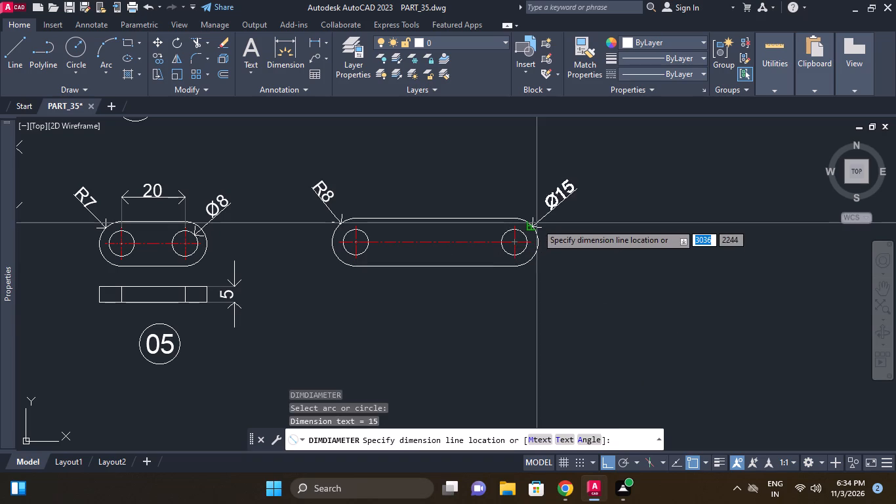
{"action": "key", "text": "Escape"}
{"action": "key", "text": "space"}
{"action": "left_click", "coordinate": [526, 236]}
{"action": "left_click", "coordinate": [542, 222]}
{"action": "key", "text": "Escape"}
Add a horizontal linear dimension between the two hole centres, placed above the long link.
{"action": "middle_click_drag", "start_coordinate": [402, 223], "coordinate": [402, 234]}
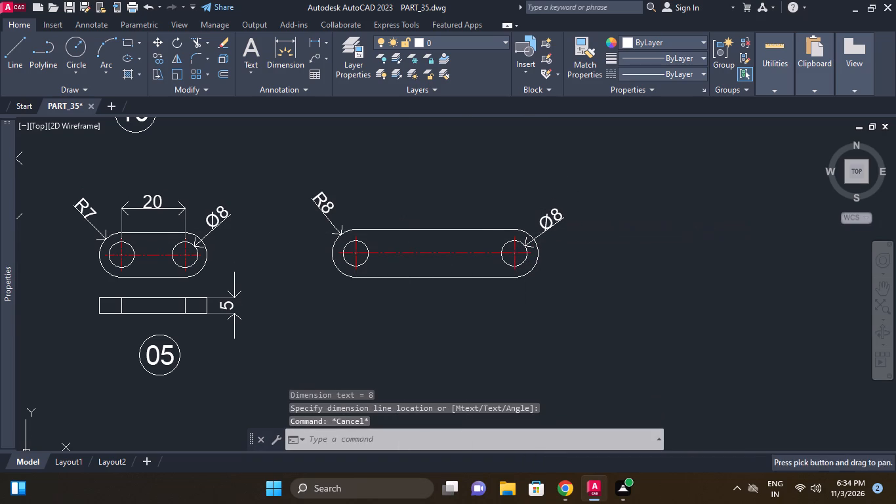
{"action": "type", "text": "dl"}
{"action": "key", "text": "i"}
{"action": "key", "text": "space"}
{"action": "scroll", "coordinate": [359, 242], "scroll_direction": "up", "scroll_amount": 1}
{"action": "left_click", "coordinate": [359, 236]}
{"action": "key", "text": "Escape"}
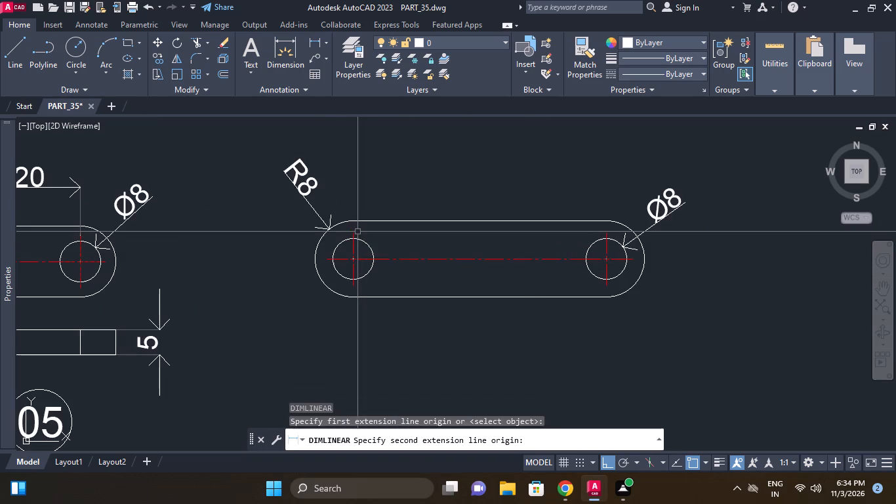
{"action": "key", "text": "space"}
{"action": "left_click", "coordinate": [357, 232]}
{"action": "left_click", "coordinate": [601, 229]}
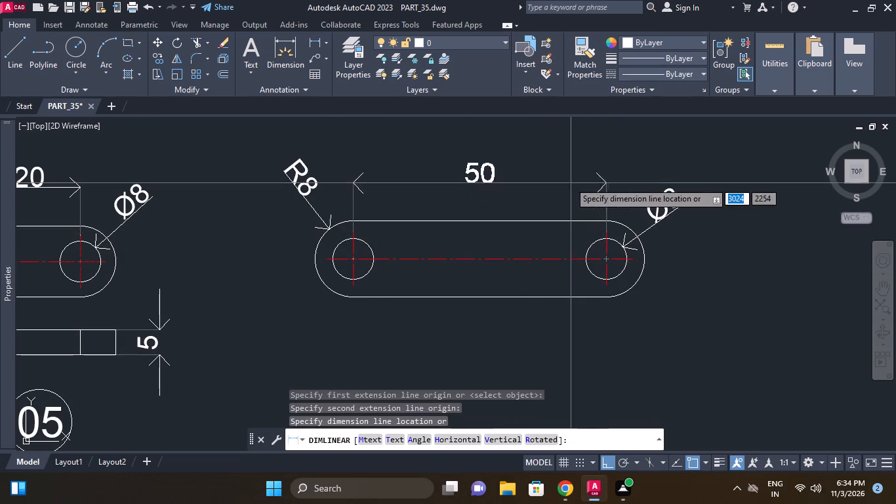
{"action": "left_click", "coordinate": [565, 182]}
{"action": "key", "text": "Escape"}
Draw vertical projection lines down from both extreme ends of the long link and a horizontal line crossing them below it.
{"action": "middle_click_drag", "start_coordinate": [543, 253], "coordinate": [569, 237]}
{"action": "scroll", "coordinate": [569, 237], "scroll_direction": "down", "scroll_amount": 1}
{"action": "middle_click_drag", "start_coordinate": [502, 288], "coordinate": [538, 291]}
{"action": "middle_click_drag", "start_coordinate": [529, 298], "coordinate": [531, 292]}
{"action": "key", "text": "Escape"}
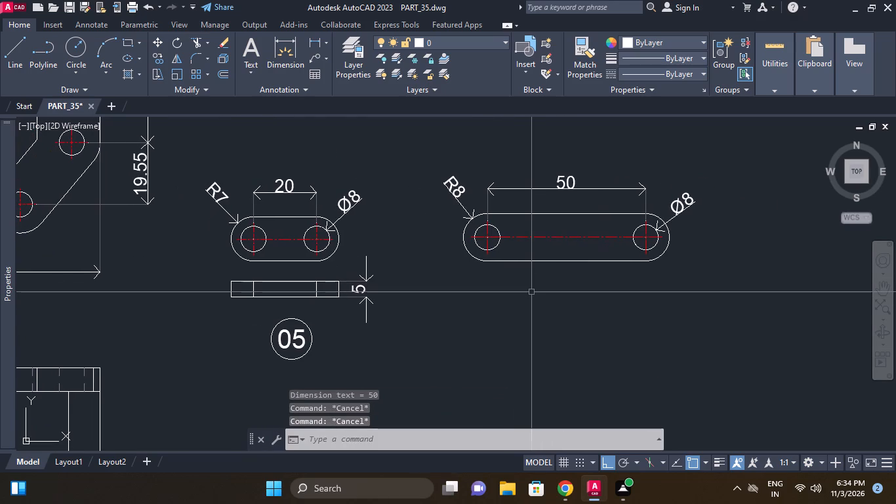
{"action": "key", "text": "l"}
{"action": "key", "text": "space"}
{"action": "left_click", "coordinate": [465, 234]}
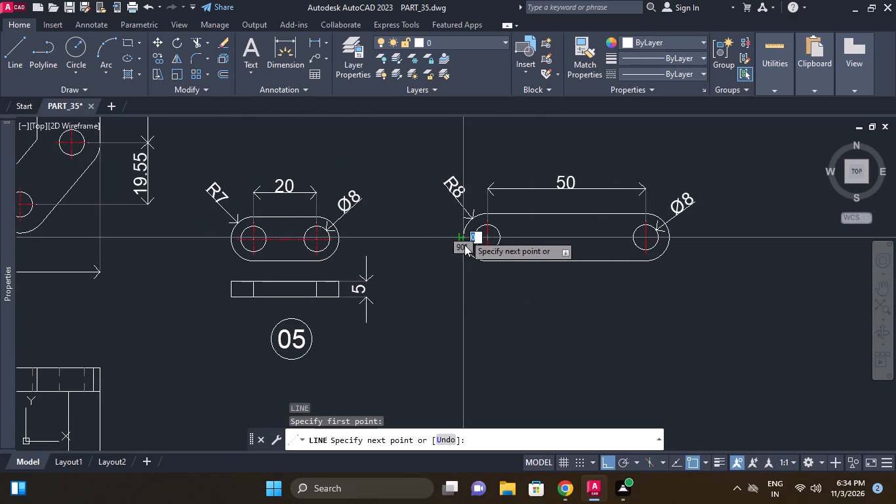
{"action": "left_click", "coordinate": [458, 333]}
{"action": "key", "text": "Escape"}
{"action": "key", "text": "space"}
{"action": "left_click", "coordinate": [670, 236]}
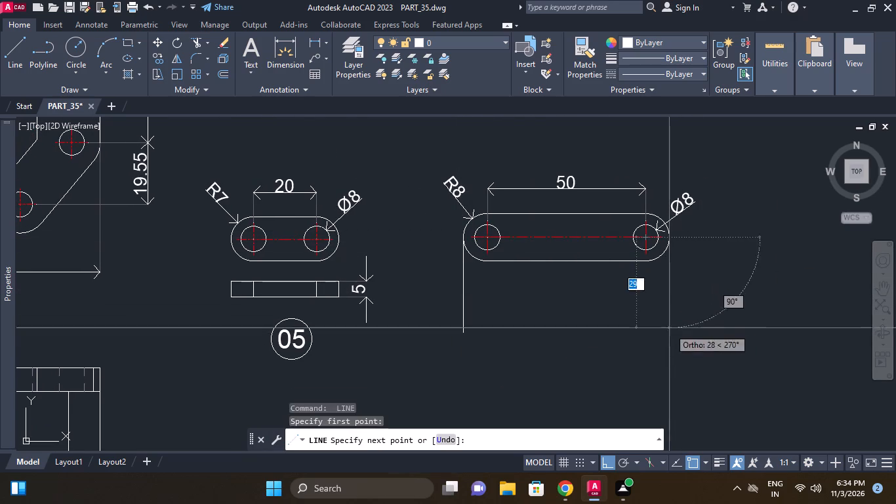
{"action": "left_click", "coordinate": [669, 335]}
{"action": "key", "text": "Escape"}
{"action": "key", "text": "space"}
{"action": "left_click", "coordinate": [431, 287]}
{"action": "left_click", "coordinate": [701, 284]}
{"action": "key", "text": "Escape"}
{"action": "middle_click", "coordinate": [696, 304]}
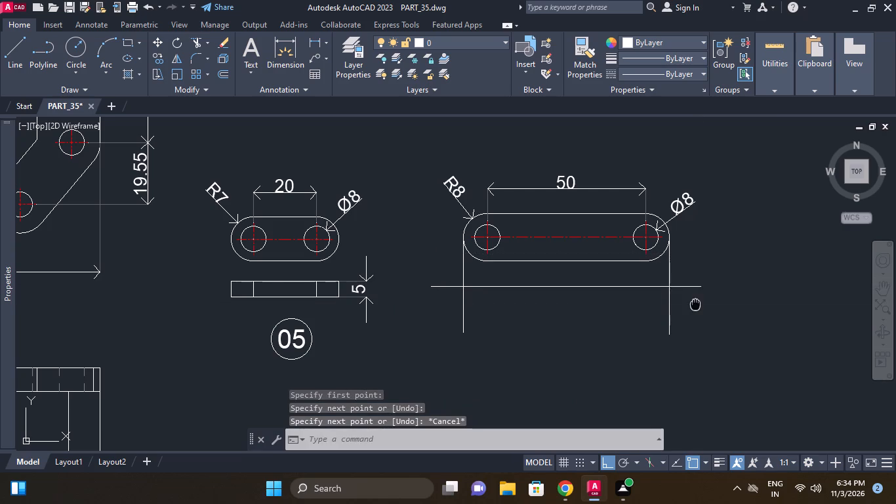
Offset the horizontal line below the long link downward by 5.
{"action": "type", "text": "o"}
{"action": "key", "text": "space"}
{"action": "type", "text": "5"}
{"action": "key", "text": "space"}
{"action": "left_click", "coordinate": [693, 289]}
{"action": "left_click", "coordinate": [690, 312]}
{"action": "key", "text": "Escape"}
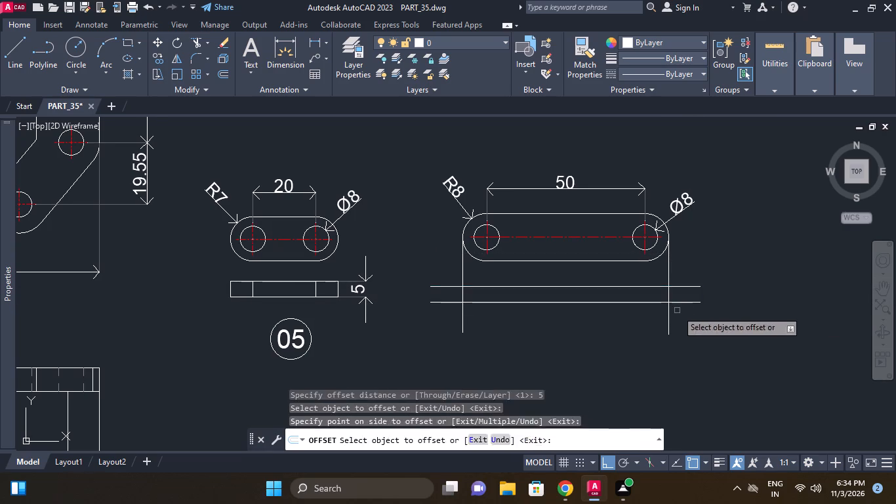
Trim the overhanging horizontal and vertical lines to leave a closed rectangular edge view below the long link.
{"action": "middle_click", "coordinate": [645, 309]}
{"action": "key", "text": "t"}
{"action": "key", "text": "r"}
{"action": "key", "text": "space"}
{"action": "key", "text": "space"}
{"action": "left_click_drag", "start_coordinate": [699, 316], "coordinate": [700, 308]}
{"action": "left_click", "coordinate": [699, 273]}
{"action": "left_click", "coordinate": [693, 323]}
{"action": "left_click", "coordinate": [640, 317]}
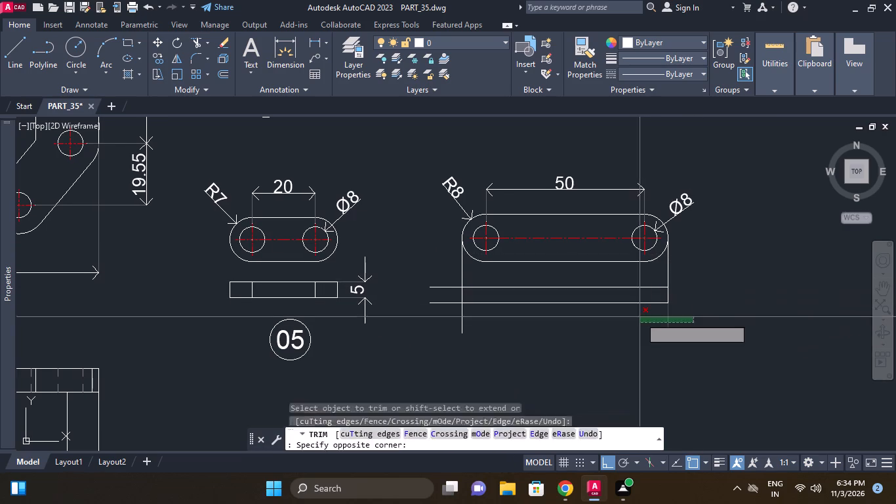
{"action": "left_click", "coordinate": [471, 318]}
{"action": "left_click", "coordinate": [443, 320]}
{"action": "left_click", "coordinate": [445, 313]}
{"action": "left_click", "coordinate": [444, 290]}
{"action": "left_click", "coordinate": [445, 280]}
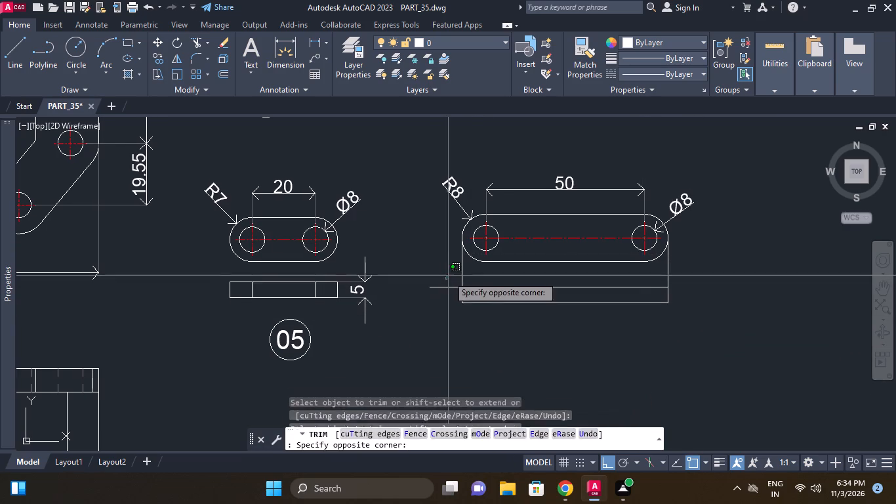
{"action": "left_click", "coordinate": [448, 287]}
{"action": "left_click", "coordinate": [452, 287]}
{"action": "left_click_drag", "start_coordinate": [451, 276], "coordinate": [458, 276]}
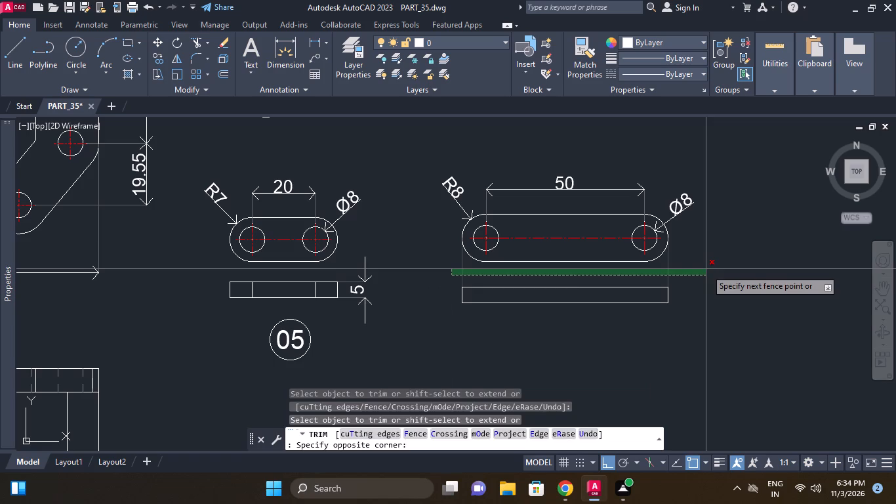
{"action": "left_click", "coordinate": [706, 269]}
{"action": "key", "text": "Escape"}
Draw vertical projection lines from the bottoms of both holes of the long link down past the edge view.
{"action": "middle_click", "coordinate": [663, 258]}
{"action": "key", "text": "l"}
{"action": "key", "text": "space"}
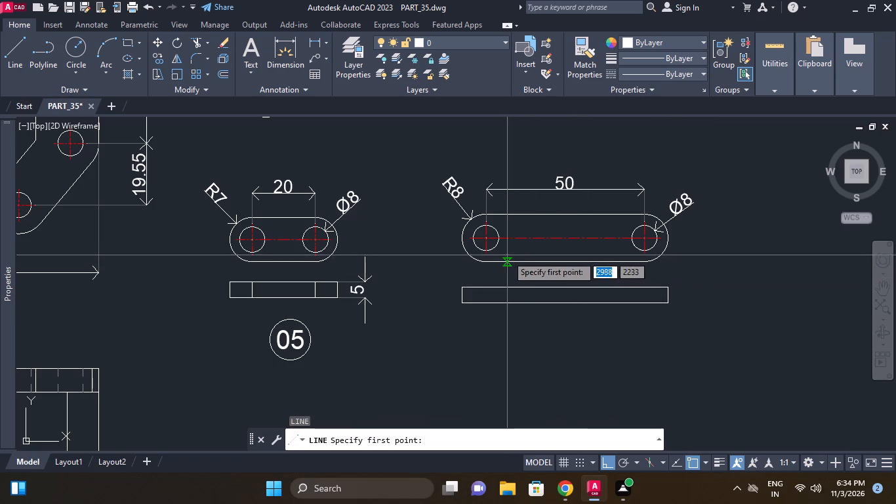
{"action": "left_click", "coordinate": [484, 257]}
{"action": "left_click", "coordinate": [478, 331]}
{"action": "key", "text": "Escape"}
{"action": "key", "text": "space"}
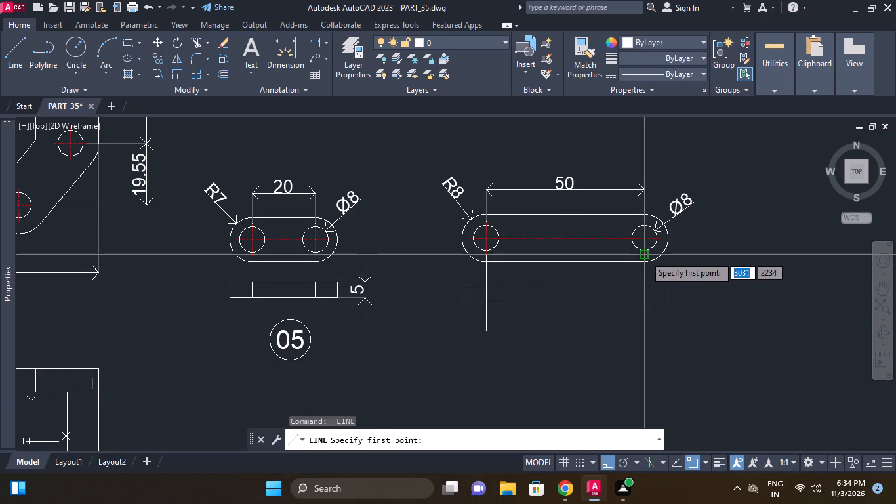
{"action": "left_click", "coordinate": [644, 255]}
{"action": "left_click", "coordinate": [636, 331]}
{"action": "key", "text": "Escape"}
Trim the two hole projection lines above and below the long link's edge view, keeping the segments inside the rectangle.
{"action": "middle_click_drag", "start_coordinate": [518, 304], "coordinate": [630, 310]}
{"action": "key", "text": "t"}
{"action": "key", "text": "r"}
{"action": "key", "text": "space"}
{"action": "key", "text": "space"}
{"action": "left_click", "coordinate": [758, 325]}
{"action": "left_click", "coordinate": [752, 281]}
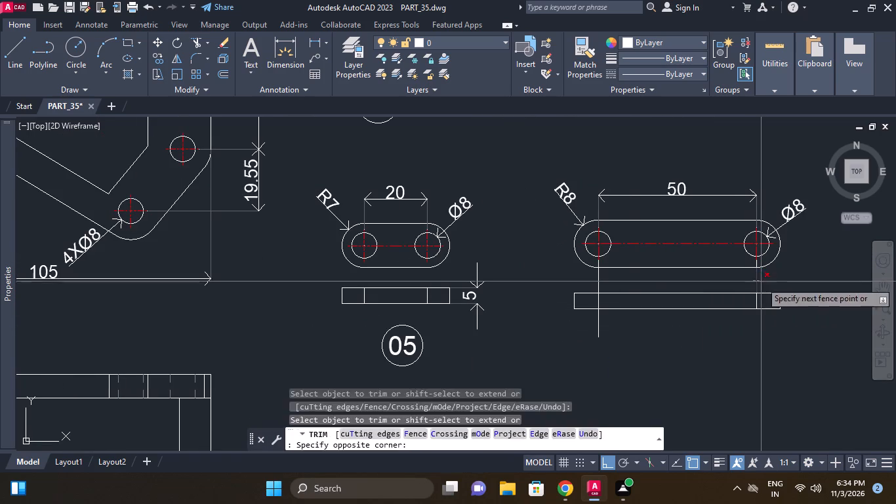
{"action": "left_click", "coordinate": [761, 282]}
{"action": "left_click", "coordinate": [634, 289]}
{"action": "left_click", "coordinate": [595, 285]}
{"action": "left_click", "coordinate": [609, 325]}
{"action": "left_click", "coordinate": [567, 319]}
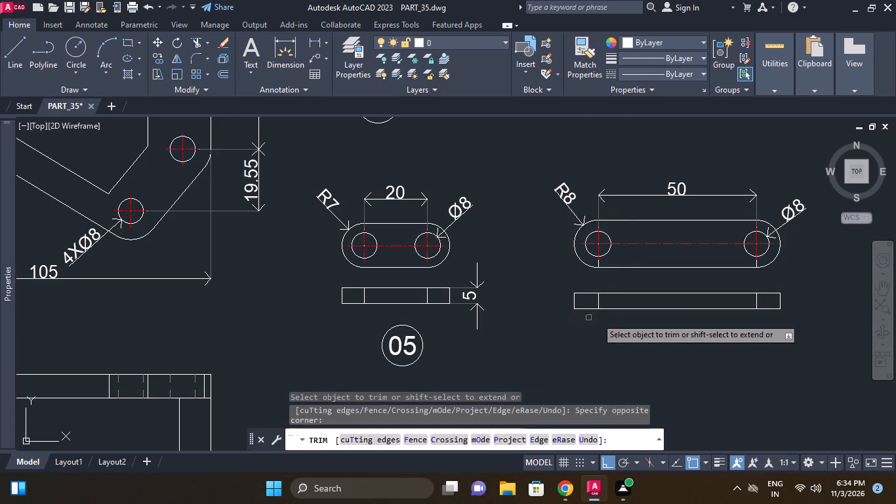
{"action": "key", "text": "Escape"}
Erase the two leftover projection stubs between the holes and the lower edge of the long link.
{"action": "scroll", "coordinate": [622, 261], "scroll_direction": "up", "scroll_amount": 1}
{"action": "key", "text": "e"}
{"action": "key", "text": "space"}
{"action": "left_click", "coordinate": [575, 257]}
{"action": "left_click", "coordinate": [611, 276]}
{"action": "key", "text": "space"}
{"action": "scroll", "coordinate": [692, 274], "scroll_direction": "up", "scroll_amount": 1}
{"action": "middle_click_drag", "start_coordinate": [692, 274], "coordinate": [680, 274]}
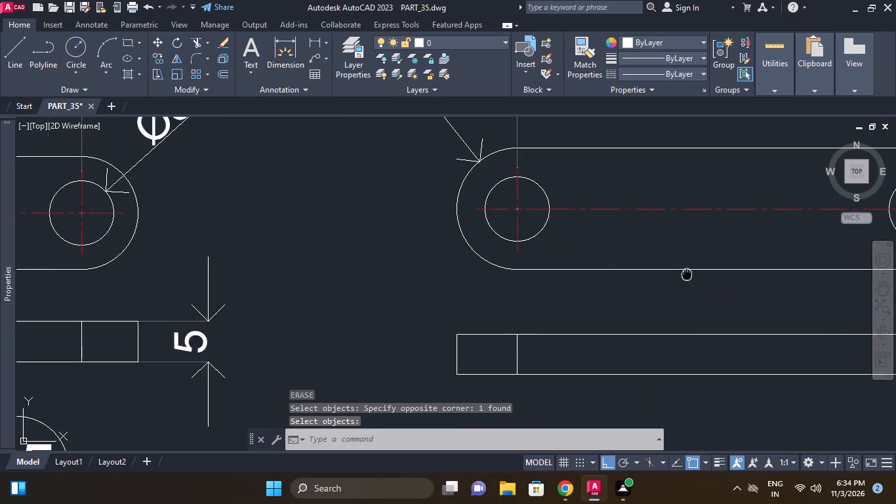
{"action": "middle_click_drag", "start_coordinate": [680, 274], "coordinate": [590, 282]}
{"action": "key", "text": "space"}
{"action": "left_click", "coordinate": [754, 242]}
{"action": "left_click", "coordinate": [847, 284]}
{"action": "key", "text": "space"}
{"action": "scroll", "coordinate": [794, 283], "scroll_direction": "down", "scroll_amount": 1}
{"action": "middle_click_drag", "start_coordinate": [786, 284], "coordinate": [703, 289]}
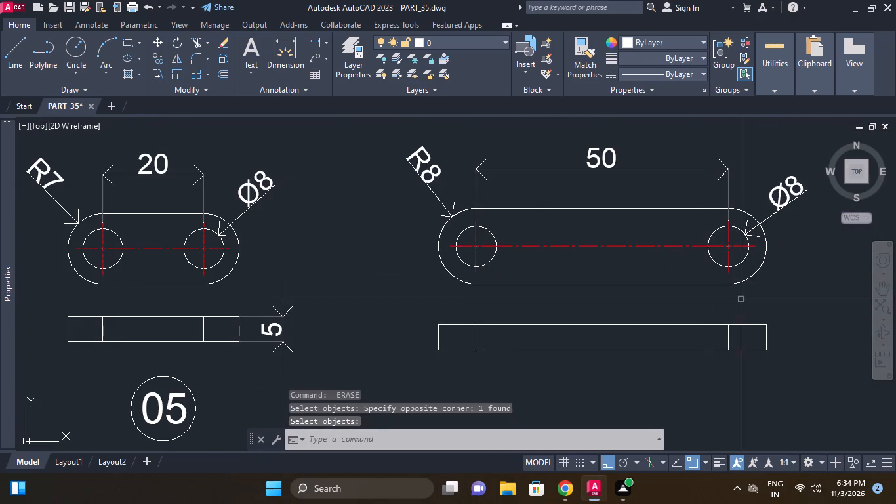
{"action": "key", "text": "Escape"}
Add a vertical linear dimension for the thickness beside the right end of the long link's edge view.
{"action": "middle_click", "coordinate": [739, 303]}
{"action": "scroll", "coordinate": [739, 303], "scroll_direction": "down", "scroll_amount": 1}
{"action": "middle_click_drag", "start_coordinate": [773, 330], "coordinate": [737, 328]}
{"action": "key", "text": "d"}
{"action": "type", "text": "li"}
{"action": "key", "text": "space"}
{"action": "key", "text": "space"}
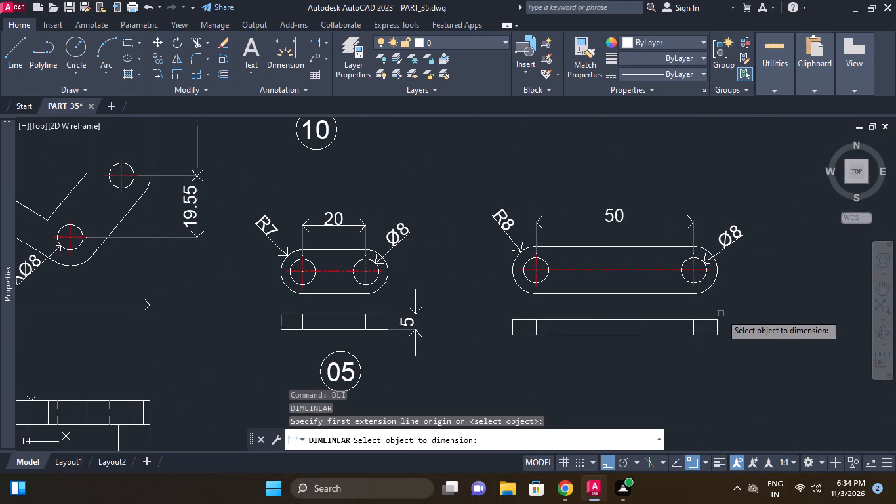
{"action": "left_click", "coordinate": [720, 324]}
{"action": "left_click", "coordinate": [737, 326]}
Move the 05 balloon with its circle slightly upward, closer to the short link's edge view.
{"action": "middle_click_drag", "start_coordinate": [629, 331], "coordinate": [682, 287]}
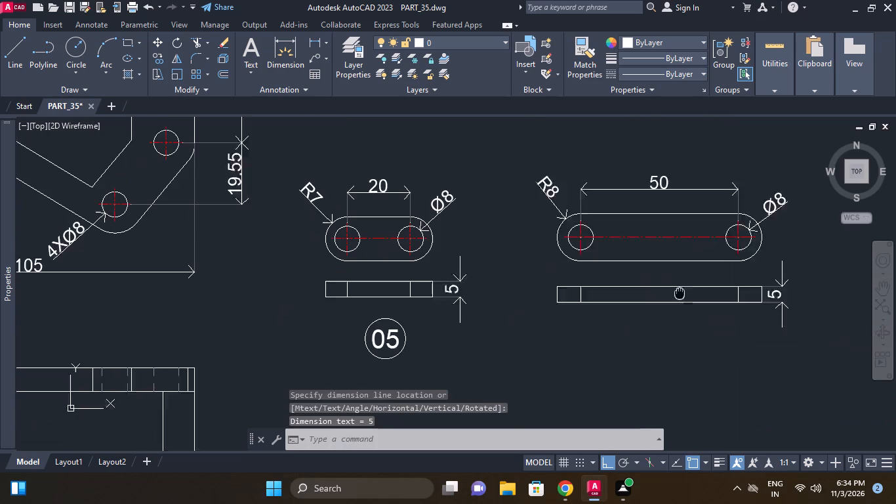
{"action": "middle_click_drag", "start_coordinate": [682, 287], "coordinate": [683, 285]}
{"action": "left_click", "coordinate": [475, 346]}
{"action": "left_click", "coordinate": [435, 346]}
{"action": "key", "text": "Escape"}
{"action": "left_click", "coordinate": [430, 345]}
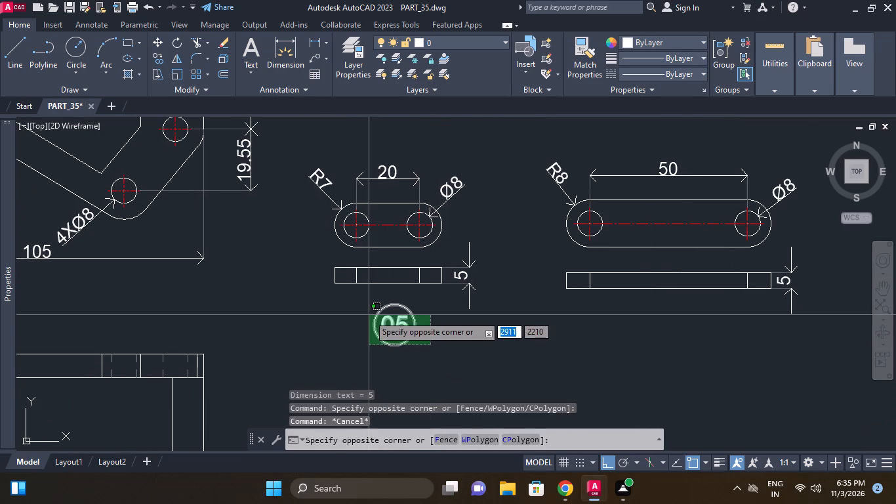
{"action": "left_click", "coordinate": [369, 315]}
{"action": "key", "text": "m"}
{"action": "key", "text": "space"}
{"action": "left_click", "coordinate": [525, 370]}
{"action": "left_click", "coordinate": [523, 362]}
Copy the 05 balloon horizontally about 85 to the right, placing it below the long link's edge view.
{"action": "left_click", "coordinate": [394, 351]}
{"action": "left_click", "coordinate": [369, 316]}
{"action": "right_click", "coordinate": [369, 316]}
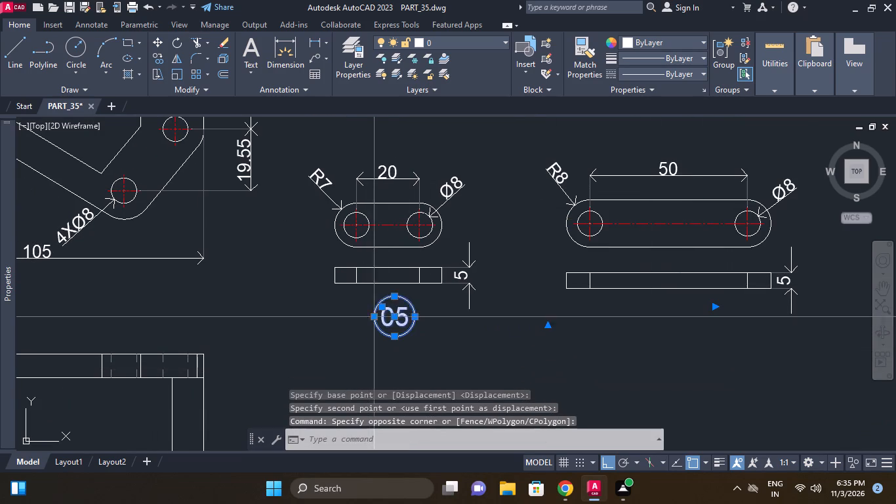
{"action": "left_click", "coordinate": [448, 117]}
{"action": "left_click", "coordinate": [450, 370]}
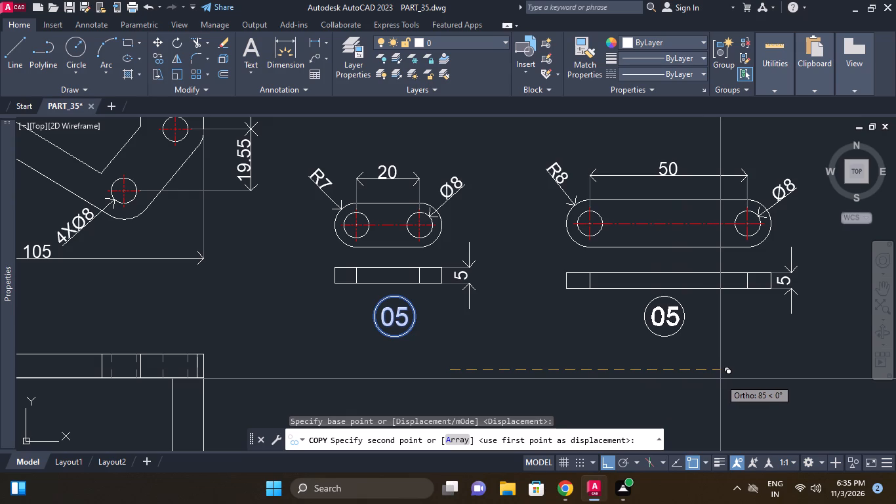
{"action": "left_click", "coordinate": [720, 379]}
{"action": "key", "text": "Escape"}
Change the text of the copied balloon below the long link to 04.
{"action": "double_click", "coordinate": [667, 318]}
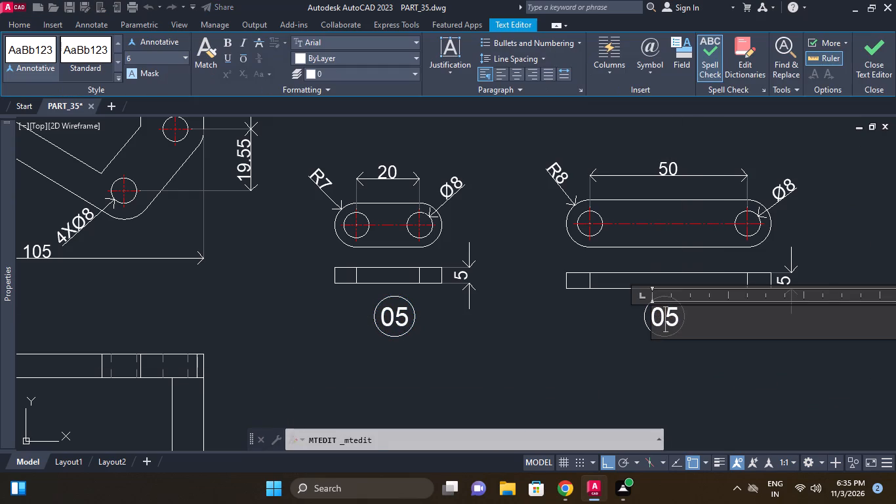
{"action": "key", "text": "ctrl+a"}
{"action": "type", "text": "045"}
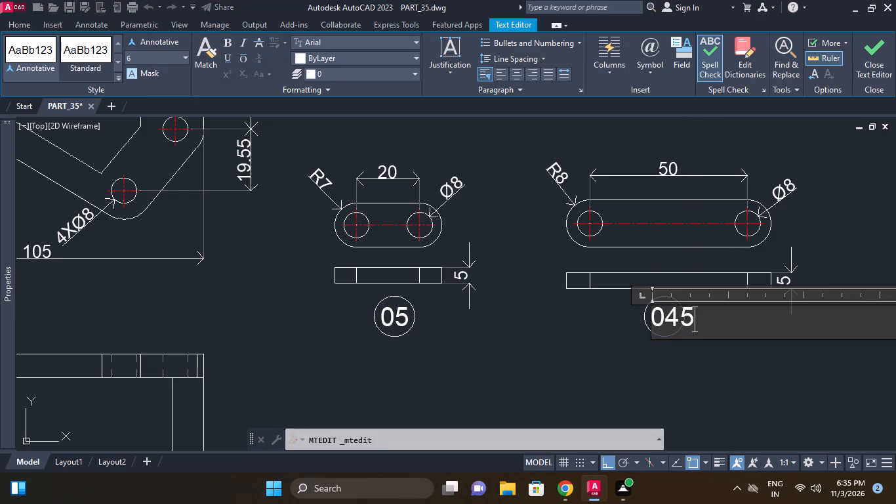
{"action": "key", "text": "BackSpace"}
{"action": "left_click", "coordinate": [712, 366]}
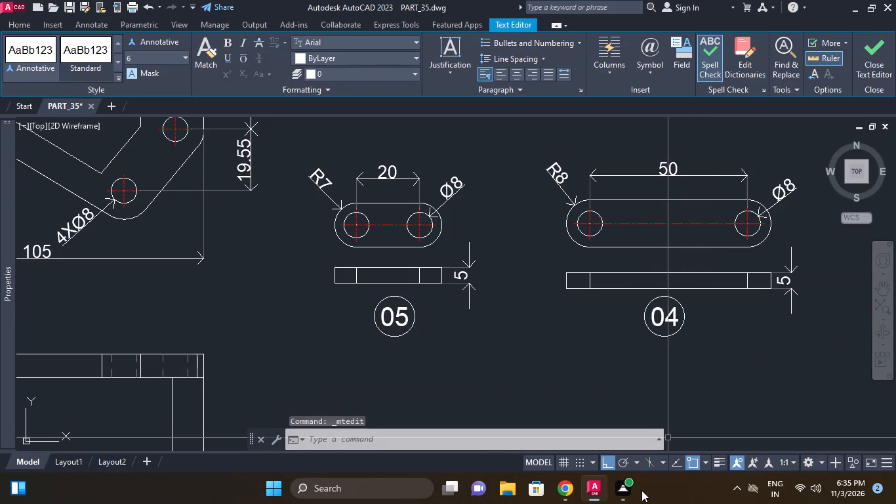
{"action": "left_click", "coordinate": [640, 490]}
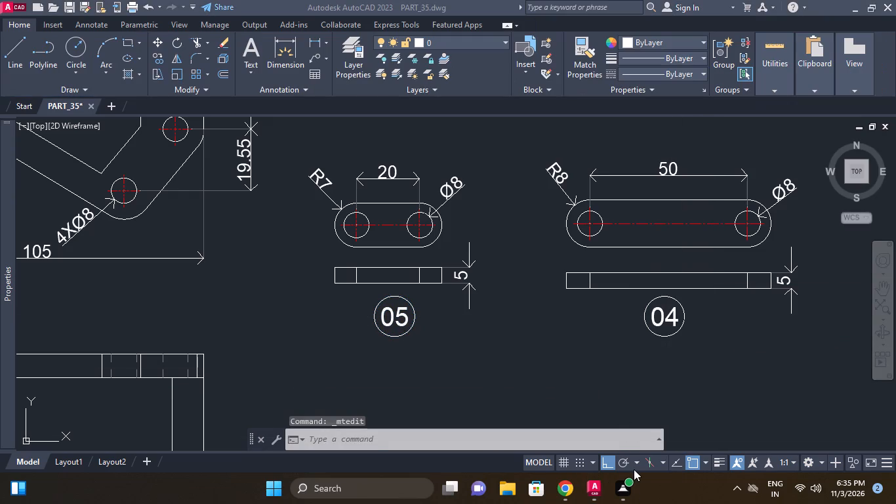
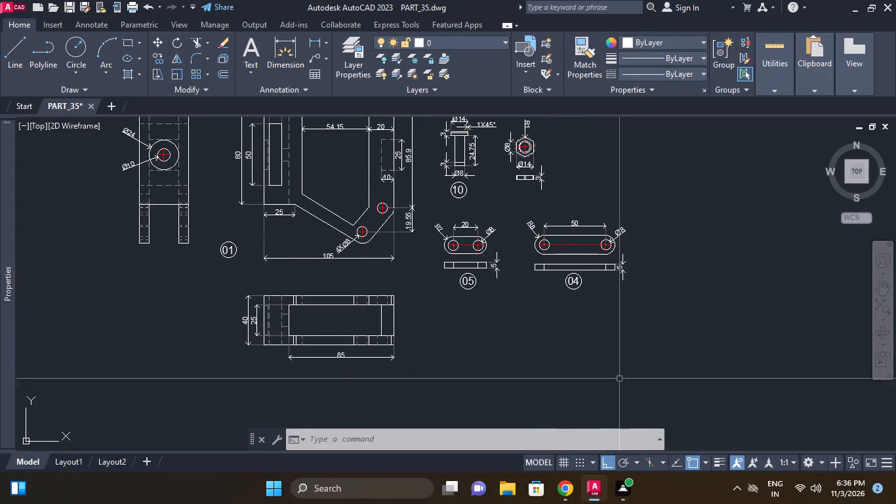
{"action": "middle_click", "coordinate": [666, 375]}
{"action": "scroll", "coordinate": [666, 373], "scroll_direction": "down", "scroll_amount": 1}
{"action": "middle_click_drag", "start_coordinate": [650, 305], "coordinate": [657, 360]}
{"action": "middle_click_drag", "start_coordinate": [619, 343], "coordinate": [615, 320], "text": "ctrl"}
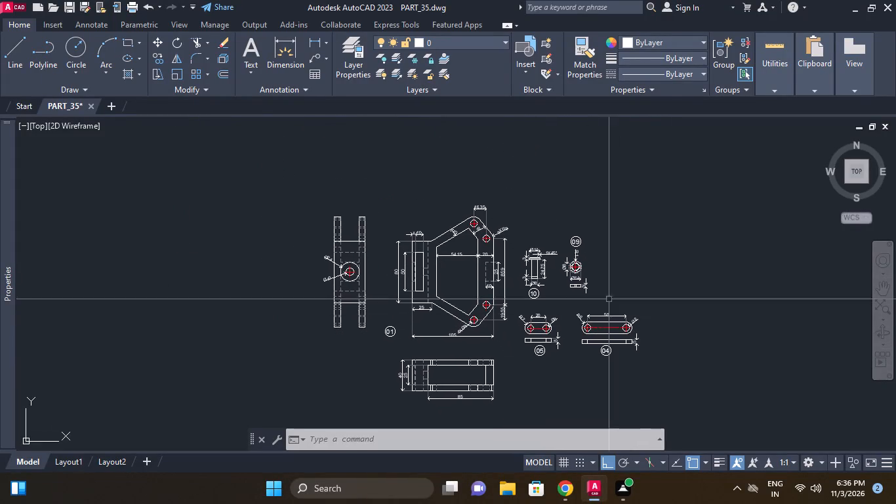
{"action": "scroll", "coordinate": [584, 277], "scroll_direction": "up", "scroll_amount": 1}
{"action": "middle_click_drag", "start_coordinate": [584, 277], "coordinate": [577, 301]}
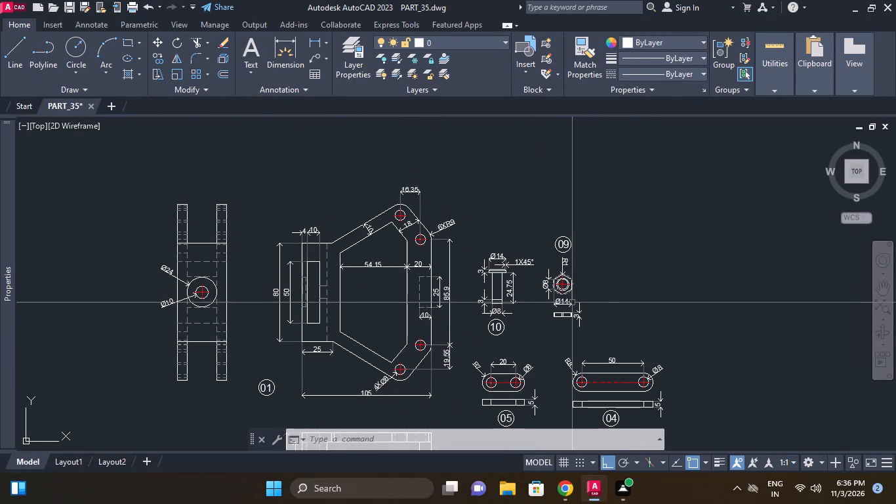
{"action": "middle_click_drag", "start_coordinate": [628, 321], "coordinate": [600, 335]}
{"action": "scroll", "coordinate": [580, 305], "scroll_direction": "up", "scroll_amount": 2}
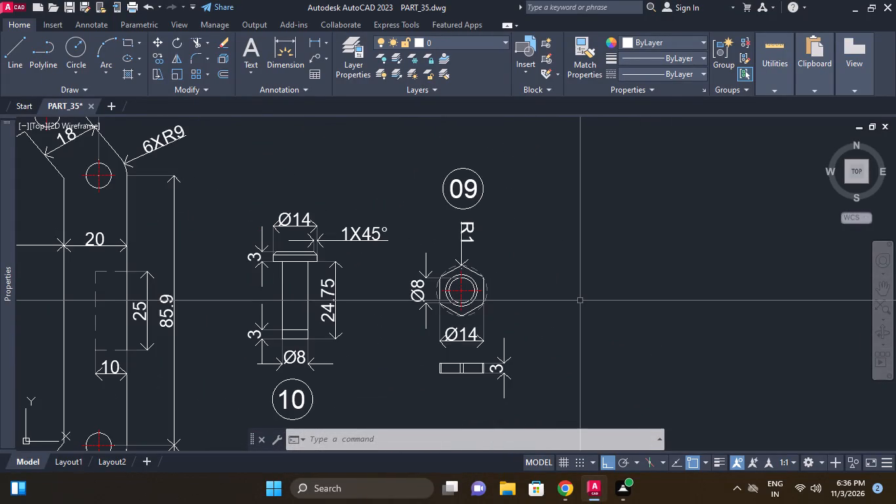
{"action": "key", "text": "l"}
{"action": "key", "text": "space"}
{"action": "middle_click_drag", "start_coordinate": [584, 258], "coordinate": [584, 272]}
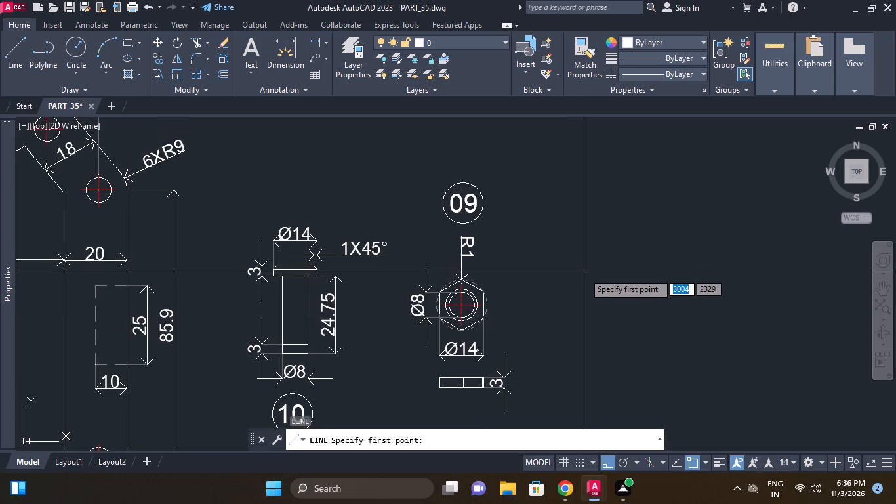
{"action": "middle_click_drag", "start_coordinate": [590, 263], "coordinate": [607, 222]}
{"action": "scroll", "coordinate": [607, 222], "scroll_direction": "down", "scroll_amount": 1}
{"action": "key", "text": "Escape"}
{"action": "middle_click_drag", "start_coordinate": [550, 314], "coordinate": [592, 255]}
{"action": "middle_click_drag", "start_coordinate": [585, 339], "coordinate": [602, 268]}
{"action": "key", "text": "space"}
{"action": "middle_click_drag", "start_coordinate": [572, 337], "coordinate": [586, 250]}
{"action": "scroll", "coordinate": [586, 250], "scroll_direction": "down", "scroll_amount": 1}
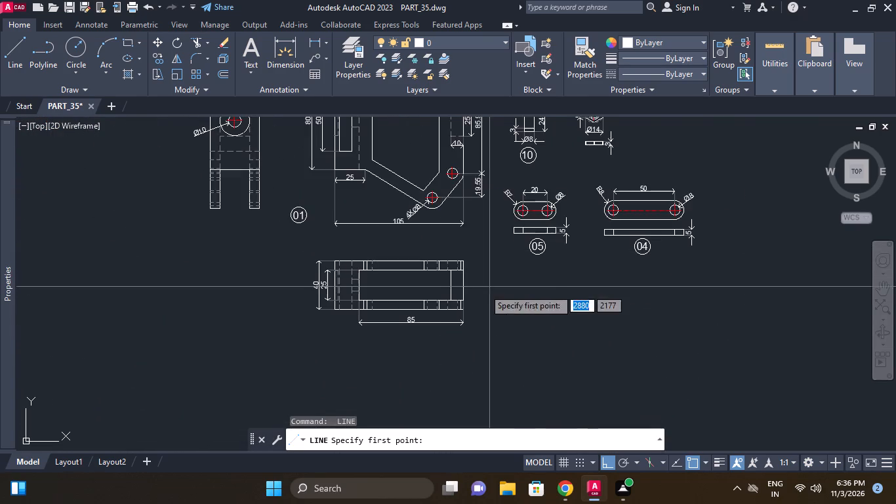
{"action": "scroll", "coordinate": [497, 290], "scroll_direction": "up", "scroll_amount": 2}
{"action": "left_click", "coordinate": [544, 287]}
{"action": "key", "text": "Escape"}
Draw a horizontal line 34.72 long in the empty space below the 05 balloon.
{"action": "key", "text": "space"}
{"action": "left_click", "coordinate": [544, 326]}
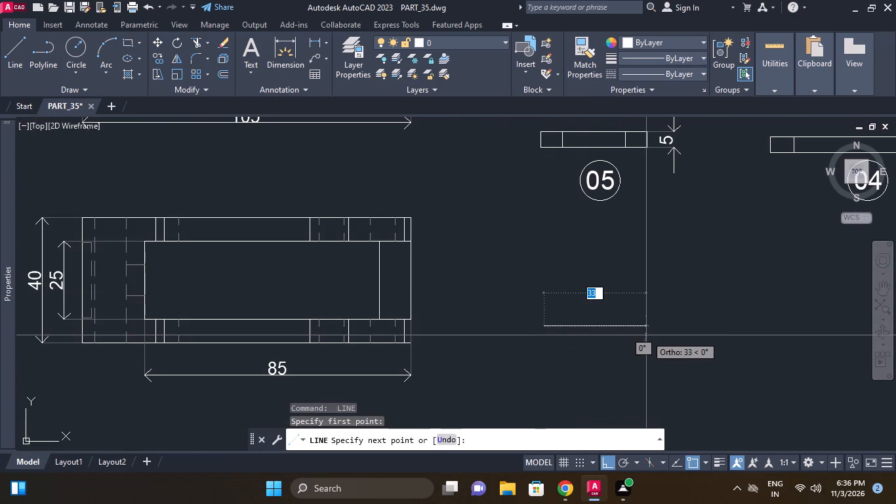
{"action": "type", "text": "34.\\7"}
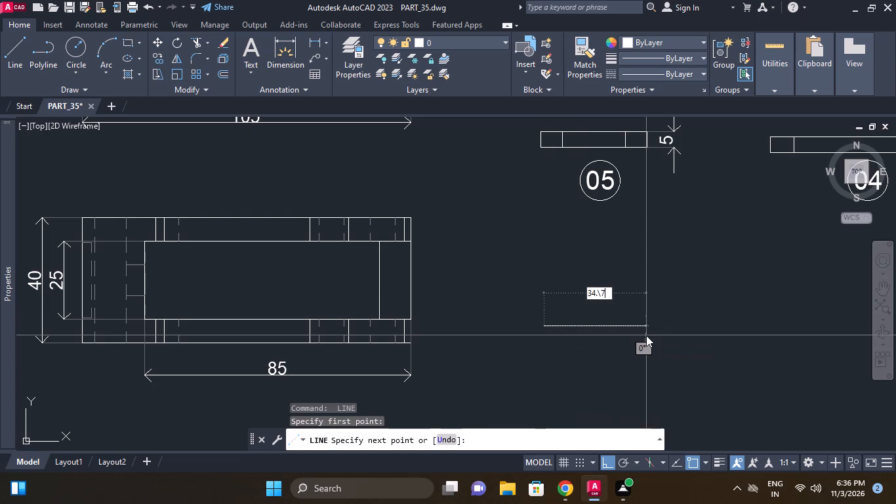
{"action": "key", "text": "BackSpace"}
{"action": "key", "text": "BackSpace"}
{"action": "type", "text": "72"}
{"action": "key", "text": "Return"}
{"action": "key", "text": "Return"}
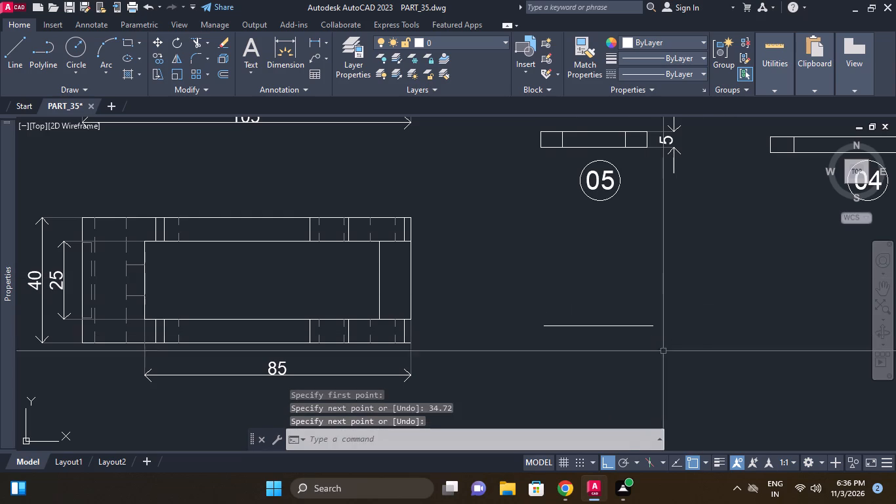
Draw two concentric circles, one of diameter 8 and one of radius 8, centred on the line's left end.
{"action": "middle_click_drag", "start_coordinate": [578, 450], "coordinate": [569, 427]}
{"action": "key", "text": "c"}
{"action": "key", "text": "space"}
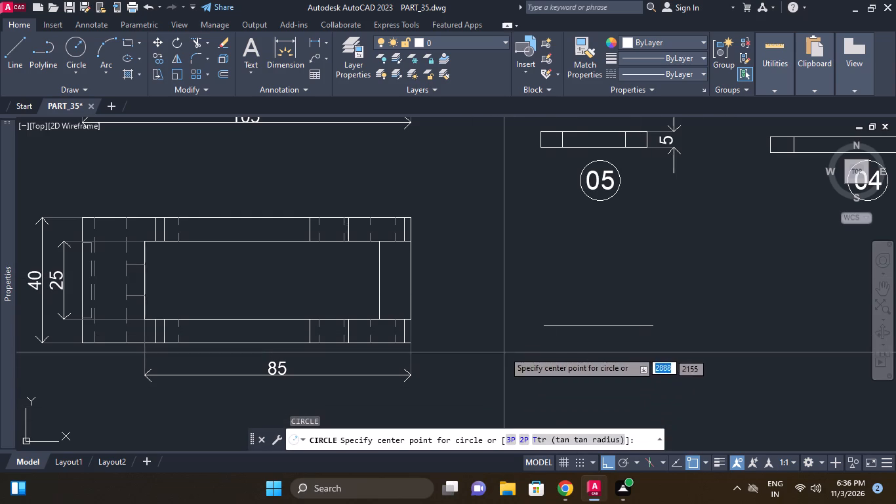
{"action": "left_click", "coordinate": [548, 325]}
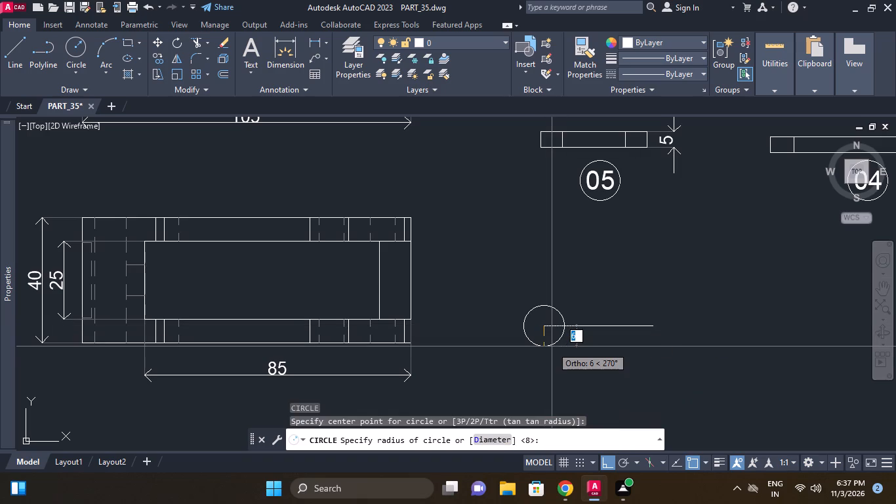
{"action": "type", "text": "d 8"}
{"action": "key", "text": "space"}
{"action": "key", "text": "space"}
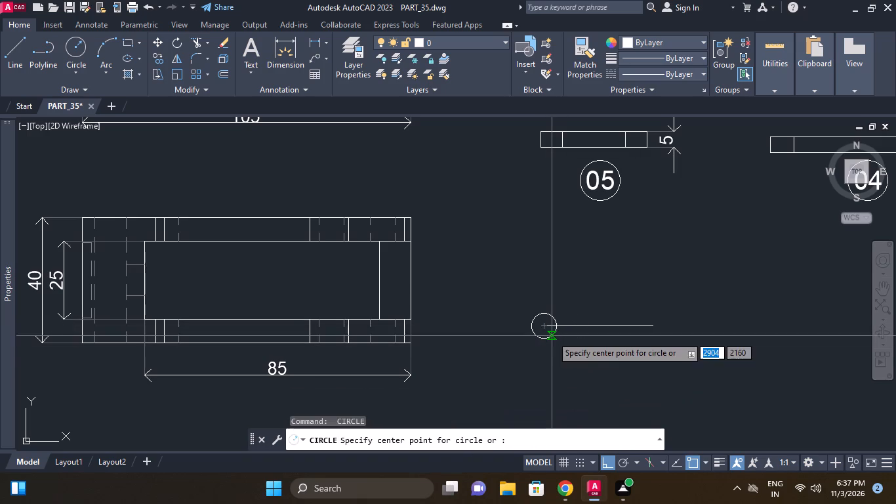
{"action": "left_click", "coordinate": [542, 323]}
{"action": "type", "text": "8"}
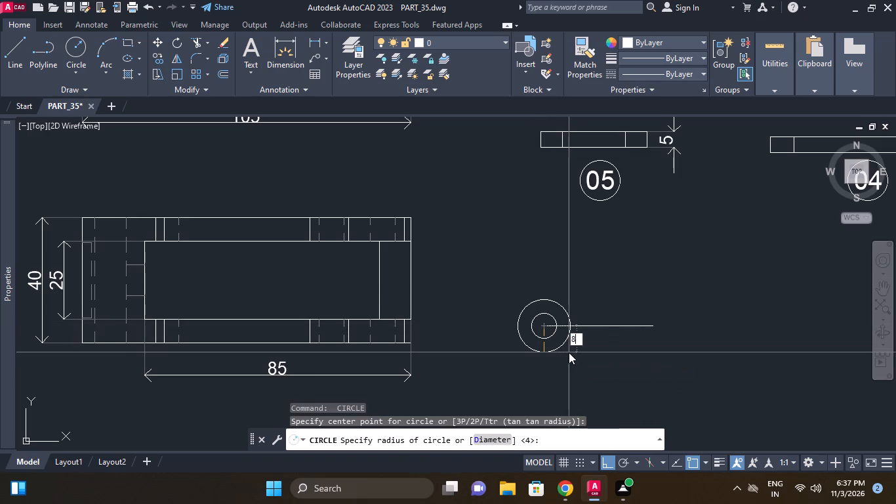
{"action": "key", "text": "space"}
{"action": "key", "text": "space"}
{"action": "key", "text": "Escape"}
Copy both concentric circles from their centre to the right end of the 34.72 line.
{"action": "left_click", "coordinate": [554, 353]}
{"action": "left_click", "coordinate": [523, 333]}
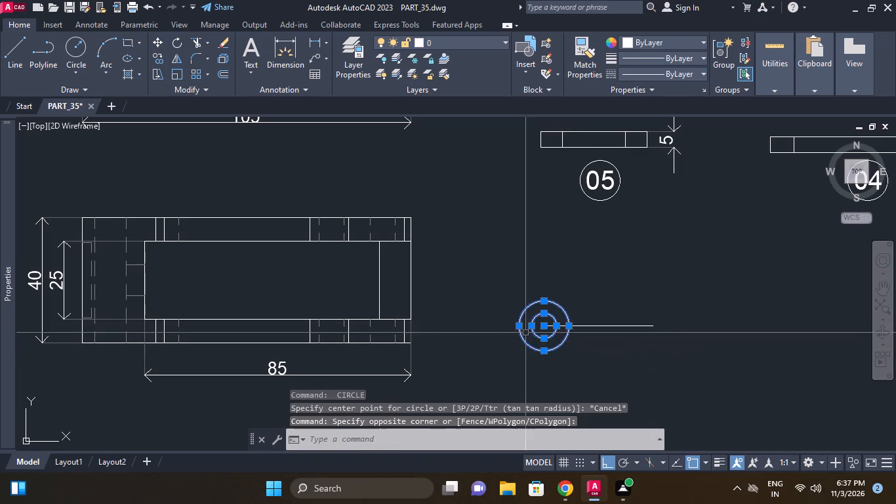
{"action": "middle_click_drag", "start_coordinate": [580, 336], "coordinate": [564, 351]}
{"action": "key", "text": "c"}
{"action": "type", "text": "p ce"}
{"action": "type", "text": "n"}
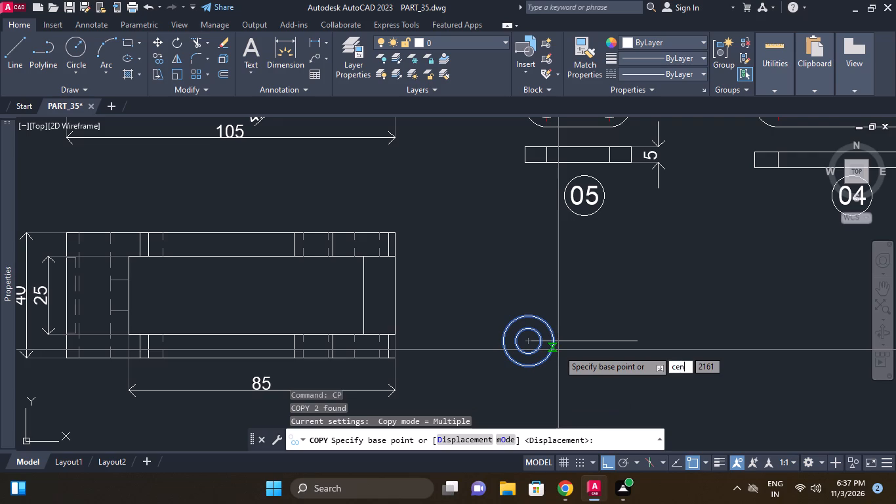
{"action": "key", "text": "space"}
{"action": "left_click", "coordinate": [542, 322]}
{"action": "middle_click", "coordinate": [597, 305]}
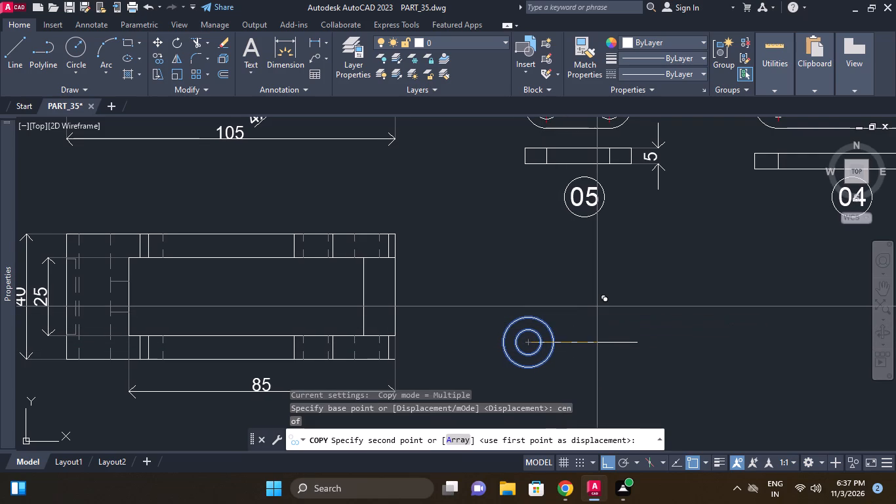
{"action": "type", "text": "ce"}
{"action": "key", "text": "n"}
{"action": "key", "text": "space"}
{"action": "scroll", "coordinate": [594, 314], "scroll_direction": "up", "scroll_amount": 2}
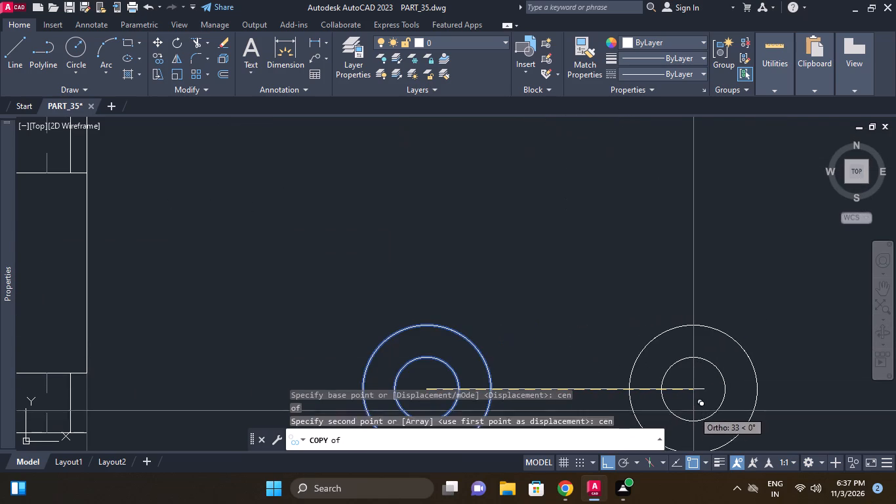
{"action": "type", "text": "end"}
{"action": "key", "text": "space"}
{"action": "type", "text": "end"}
{"action": "key", "text": "space"}
{"action": "left_click", "coordinate": [682, 390]}
{"action": "key", "text": "Escape"}
{"action": "scroll", "coordinate": [711, 358], "scroll_direction": "down", "scroll_amount": 2}
{"action": "middle_click", "coordinate": [711, 358]}
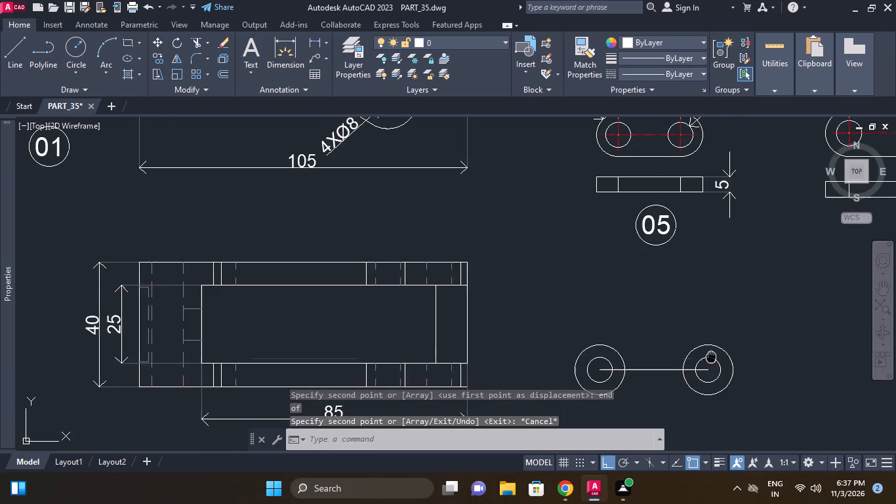
{"action": "middle_click_drag", "start_coordinate": [632, 372], "coordinate": [626, 350]}
{"action": "middle_click_drag", "start_coordinate": [624, 371], "coordinate": [623, 366]}
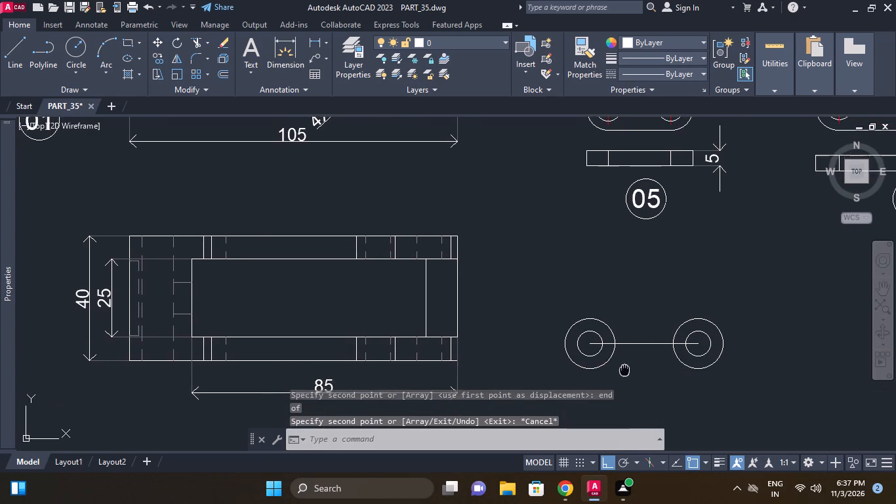
{"action": "middle_click_drag", "start_coordinate": [623, 366], "coordinate": [619, 350]}
{"action": "key", "text": "space"}
{"action": "key", "text": "Escape"}
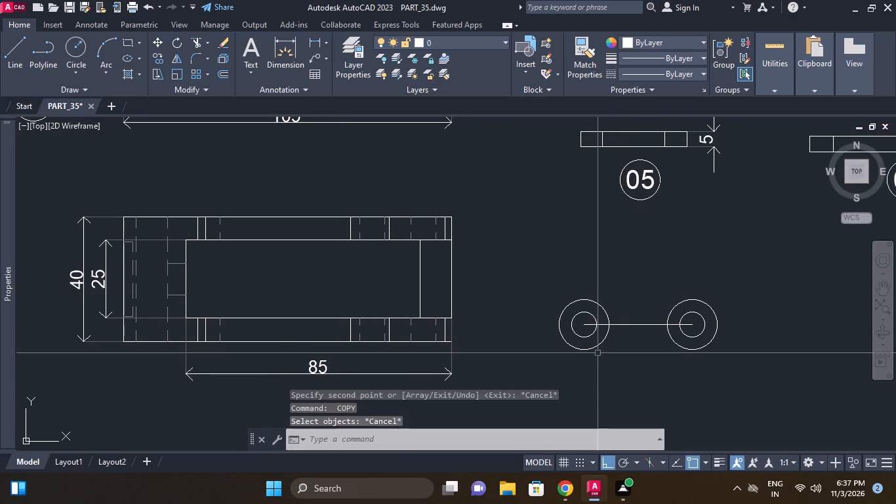
Join the two outer circles with horizontal lines between their bottom quadrants and between their top quadrants.
{"action": "type", "text": "l"}
{"action": "key", "text": "space"}
{"action": "left_click", "coordinate": [586, 354]}
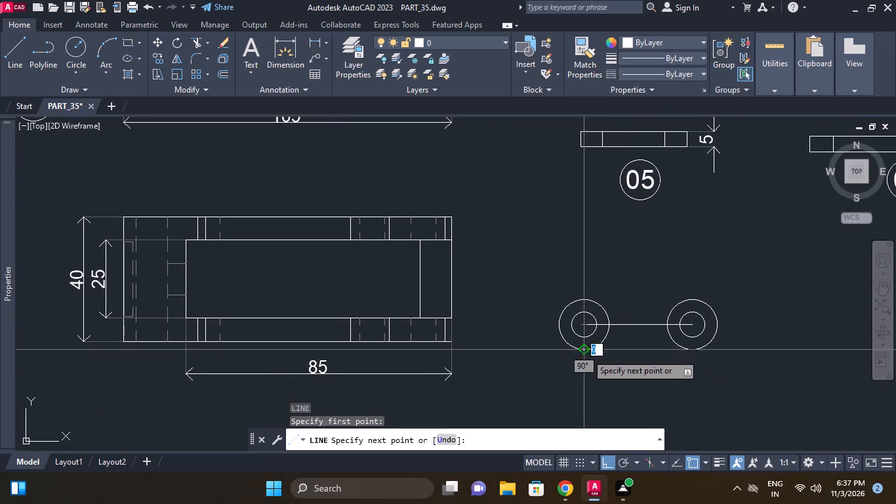
{"action": "left_click", "coordinate": [697, 352]}
{"action": "key", "text": "Escape"}
{"action": "key", "text": "space"}
{"action": "left_click", "coordinate": [691, 298]}
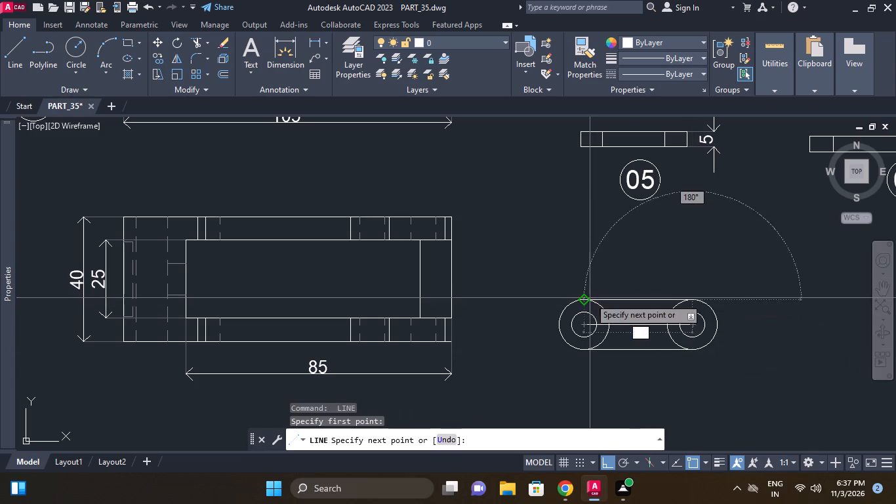
{"action": "left_click", "coordinate": [583, 299]}
{"action": "key", "text": "Escape"}
Draw construction lines from the right circles' centre, 54.24 vertically up and 20.89 horizontally to the right.
{"action": "middle_click_drag", "start_coordinate": [694, 337], "coordinate": [668, 360]}
{"action": "type", "text": "l"}
{"action": "key", "text": "space"}
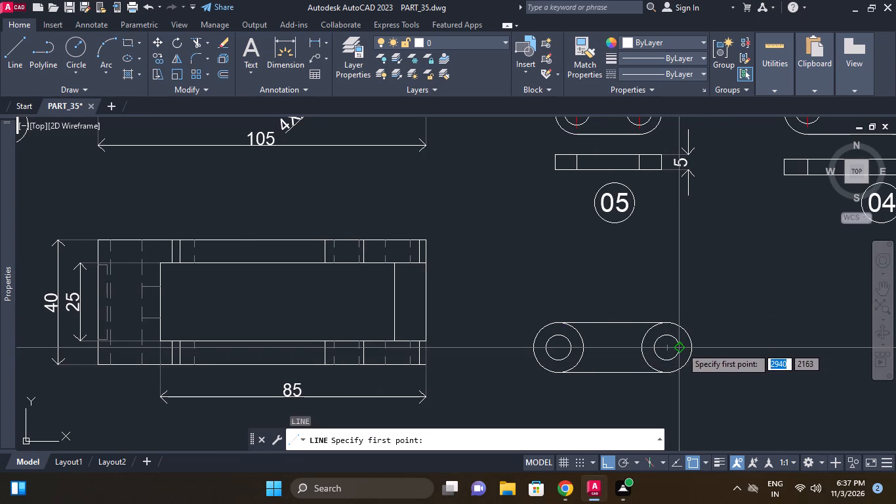
{"action": "left_click", "coordinate": [666, 346]}
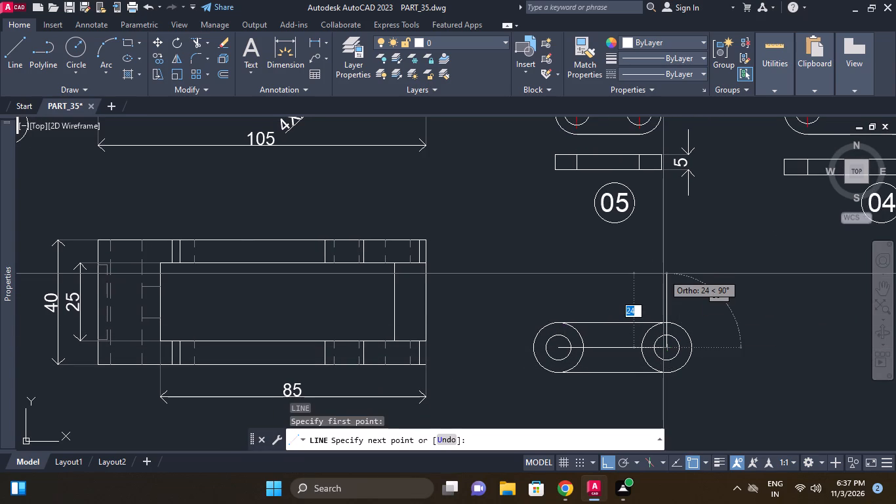
{"action": "type", "text": "54.24"}
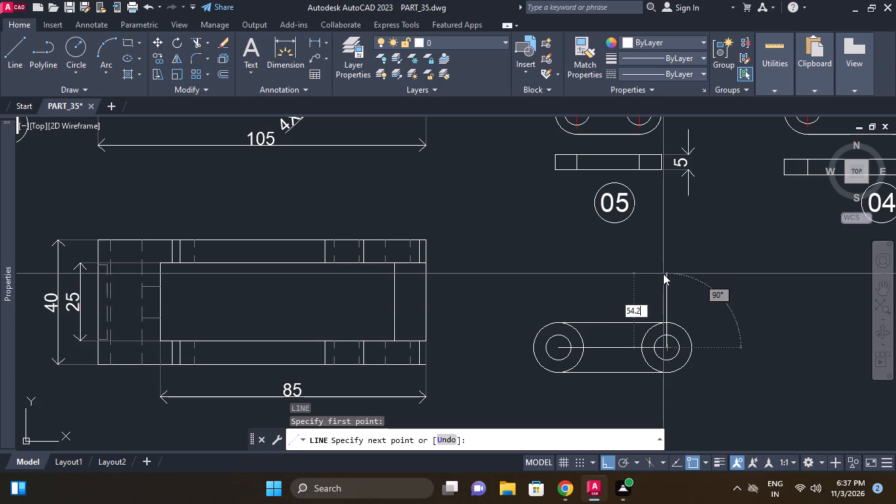
{"action": "key", "text": "Return"}
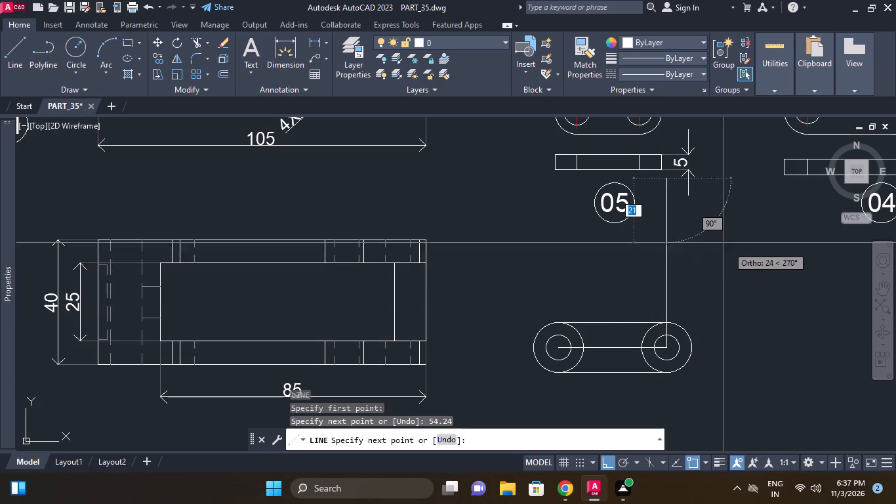
{"action": "type", "text": "20."}
{"action": "type", "text": "89"}
{"action": "key", "text": "Return"}
{"action": "key", "text": "Escape"}
Move the new link outline and its construction lines straight down, clear of the 05 balloon.
{"action": "left_click_drag", "start_coordinate": [756, 406], "coordinate": [750, 396]}
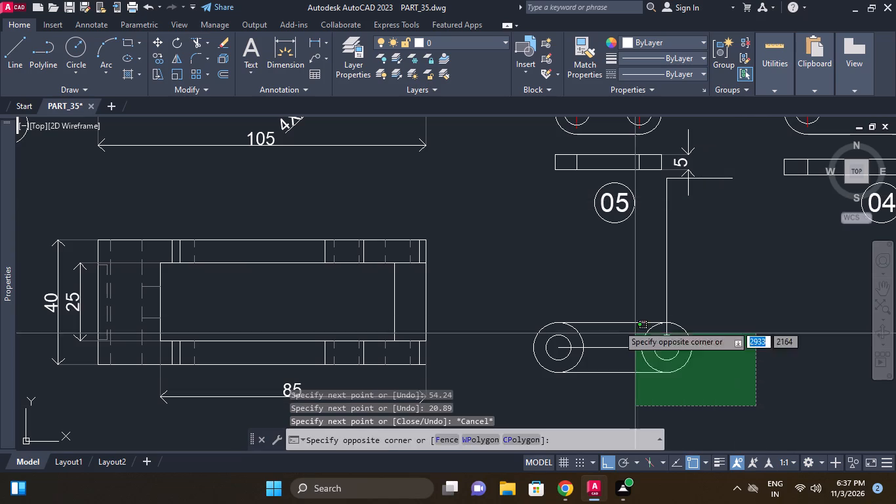
{"action": "left_click", "coordinate": [518, 262]}
{"action": "left_click", "coordinate": [708, 180]}
{"action": "middle_click_drag", "start_coordinate": [708, 194], "coordinate": [752, 124]}
{"action": "scroll", "coordinate": [752, 124], "scroll_direction": "down", "scroll_amount": 1}
{"action": "key", "text": "m"}
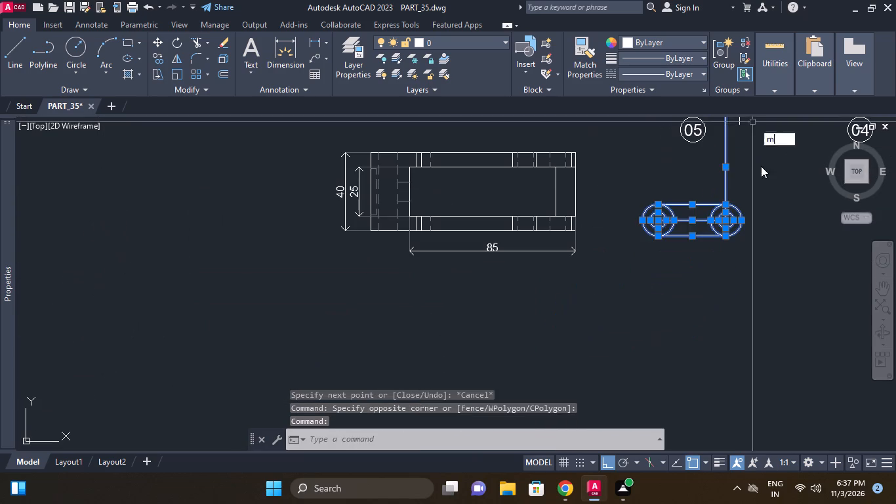
{"action": "key", "text": "space"}
{"action": "left_click", "coordinate": [773, 201]}
{"action": "left_click", "coordinate": [775, 299]}
{"action": "middle_click", "coordinate": [663, 226]}
{"action": "key", "text": "Escape"}
Copy the right pair of concentric circles from their centre to the free end of the 20.89 construction line.
{"action": "middle_click_drag", "start_coordinate": [737, 272], "coordinate": [694, 270]}
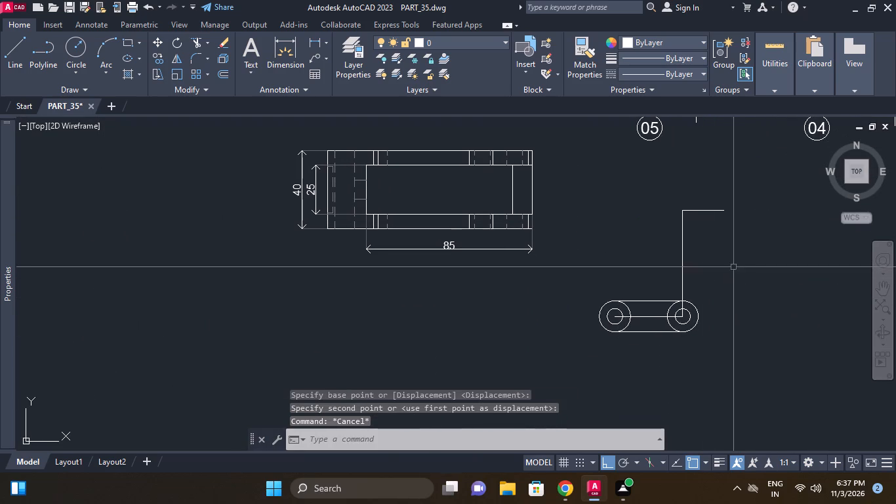
{"action": "middle_click", "coordinate": [733, 267]}
{"action": "middle_click", "coordinate": [706, 312]}
{"action": "scroll", "coordinate": [706, 312], "scroll_direction": "up", "scroll_amount": 1}
{"action": "left_click", "coordinate": [615, 283]}
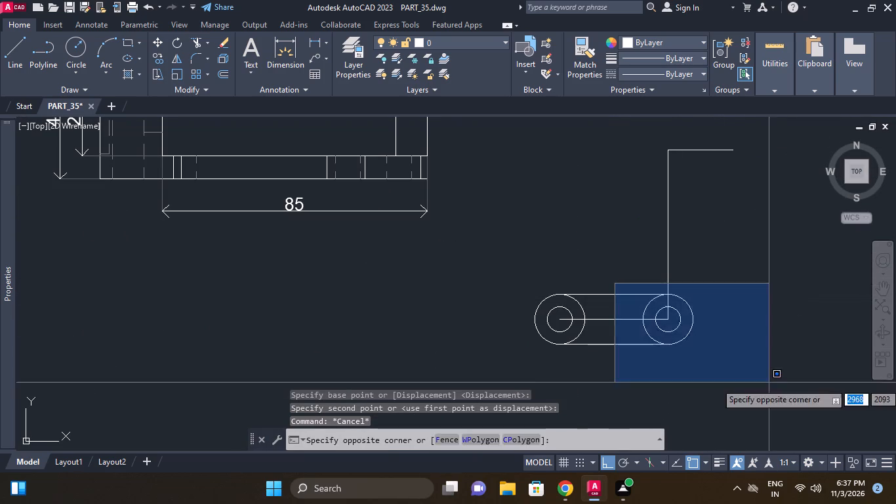
{"action": "left_click_drag", "start_coordinate": [766, 379], "coordinate": [763, 369]}
{"action": "right_click", "coordinate": [730, 253]}
{"action": "left_click", "coordinate": [779, 266]}
{"action": "left_click", "coordinate": [671, 319]}
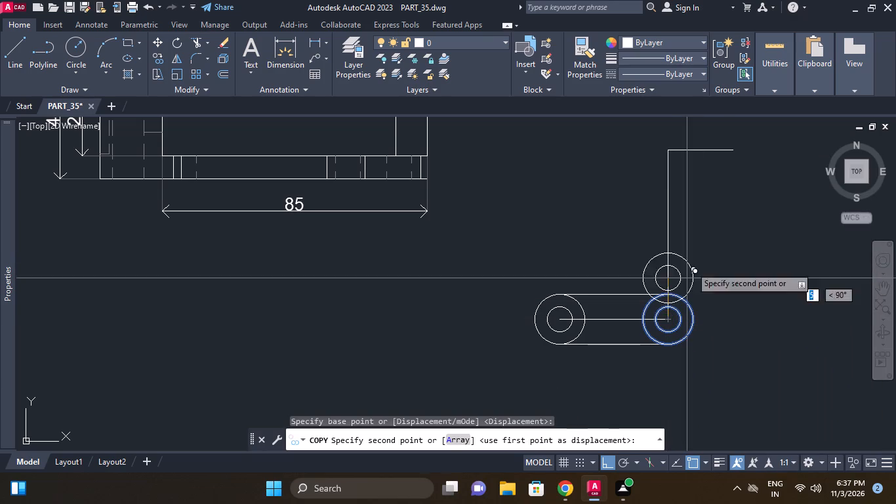
{"action": "left_click", "coordinate": [730, 150]}
{"action": "key", "text": "Escape"}
Erase the vertical and horizontal construction lines between the right pair of circles and the upper pair.
{"action": "middle_click_drag", "start_coordinate": [684, 165], "coordinate": [683, 185]}
{"action": "key", "text": "e"}
{"action": "key", "text": "space"}
{"action": "left_click_drag", "start_coordinate": [687, 233], "coordinate": [668, 201]}
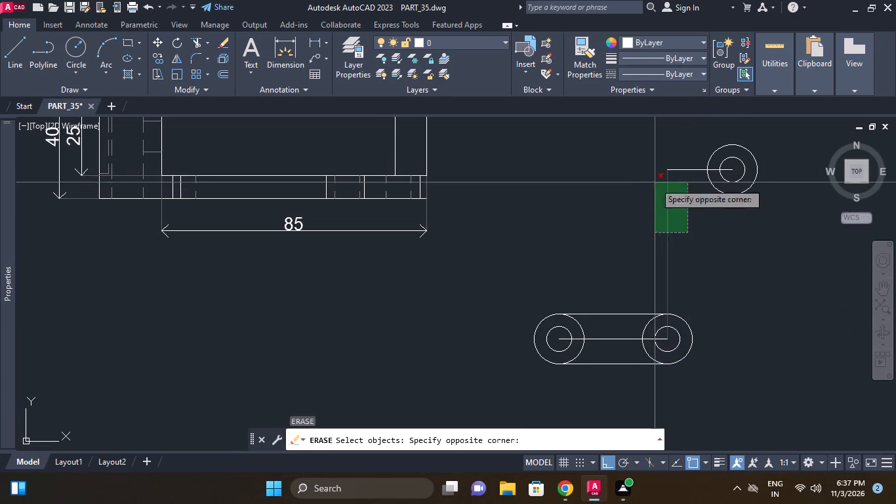
{"action": "left_click", "coordinate": [655, 182]}
{"action": "right_click", "coordinate": [655, 182]}
{"action": "left_click", "coordinate": [680, 173]}
{"action": "left_click", "coordinate": [672, 159]}
{"action": "key", "text": "e"}
{"action": "key", "text": "space"}
{"action": "key", "text": "Escape"}
{"action": "middle_click", "coordinate": [684, 213]}
Draw a line from the upper outer circle's right quadrant, tangent to the outer circle at the lower right.
{"action": "key", "text": "l"}
{"action": "key", "text": "space"}
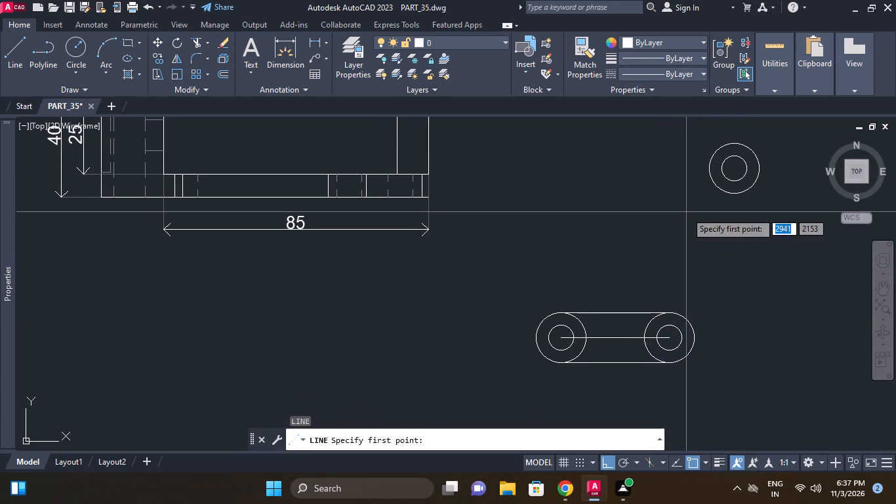
{"action": "right_click", "coordinate": [788, 266], "text": "ctrl"}
{"action": "left_click_drag", "start_coordinate": [817, 350], "coordinate": [814, 341]}
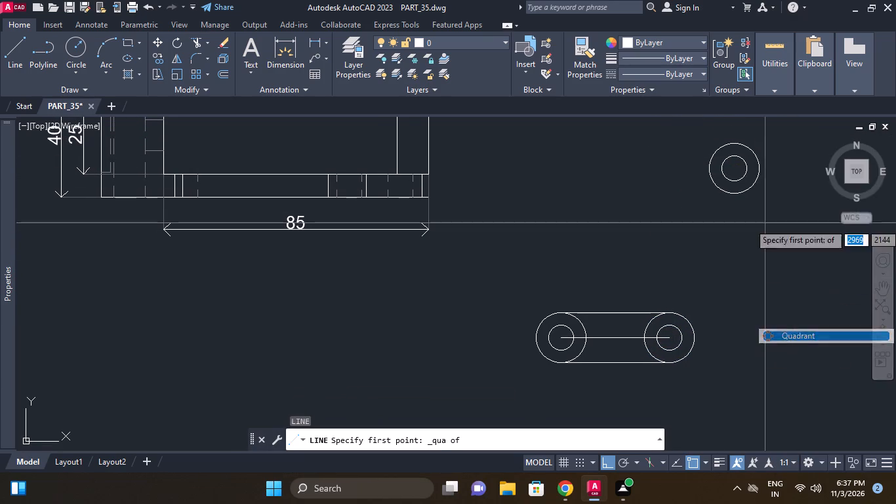
{"action": "left_click", "coordinate": [759, 173]}
{"action": "right_click", "coordinate": [748, 266], "text": "ctrl"}
{"action": "left_click", "coordinate": [782, 353]}
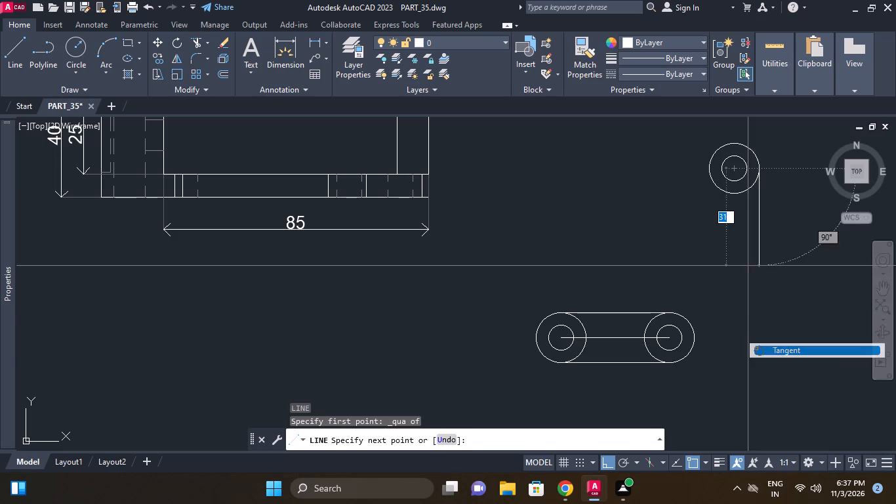
{"action": "left_click", "coordinate": [695, 341]}
{"action": "key", "text": "Escape"}
Stretch the upper end of the slanted line so it is tangent to the upper outer circle.
{"action": "left_click_drag", "start_coordinate": [744, 238], "coordinate": [740, 231]}
{"action": "left_click", "coordinate": [716, 215]}
{"action": "scroll", "coordinate": [768, 175], "scroll_direction": "up", "scroll_amount": 2}
{"action": "double_click", "coordinate": [740, 156]}
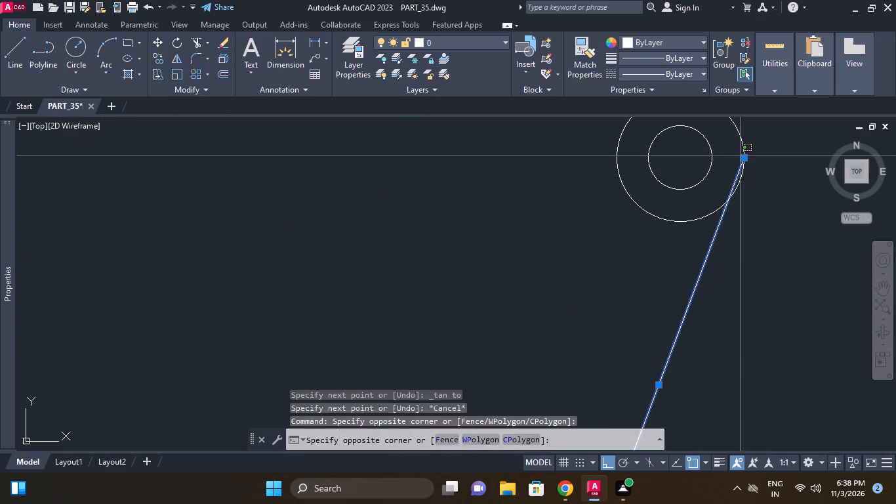
{"action": "left_click", "coordinate": [761, 136]}
{"action": "left_click", "coordinate": [747, 159]}
{"action": "right_click", "coordinate": [766, 145], "text": "ctrl"}
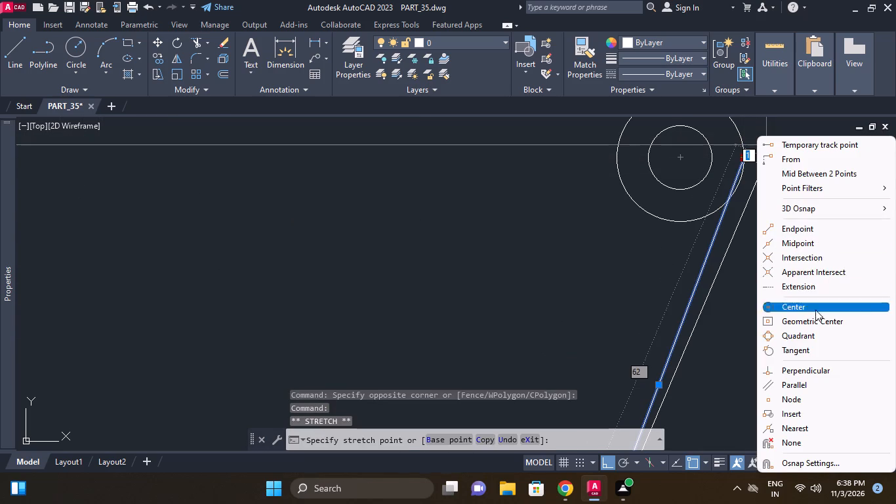
{"action": "left_click", "coordinate": [815, 347]}
{"action": "left_click", "coordinate": [746, 184]}
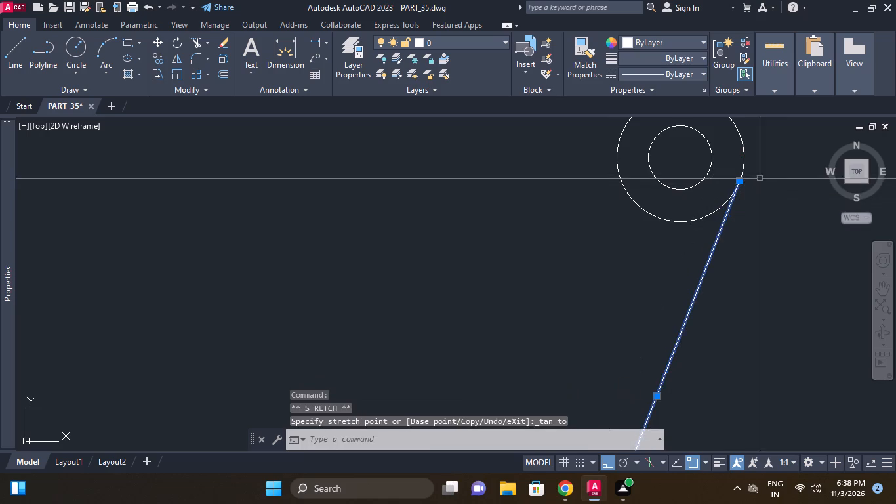
{"action": "scroll", "coordinate": [802, 182], "scroll_direction": "down", "scroll_amount": 1}
{"action": "middle_click_drag", "start_coordinate": [802, 182], "coordinate": [801, 199]}
{"action": "key", "text": "Escape"}
{"action": "scroll", "coordinate": [801, 199], "scroll_direction": "down", "scroll_amount": 2}
{"action": "key", "text": "Escape"}
{"action": "middle_click_drag", "start_coordinate": [777, 238], "coordinate": [769, 265]}
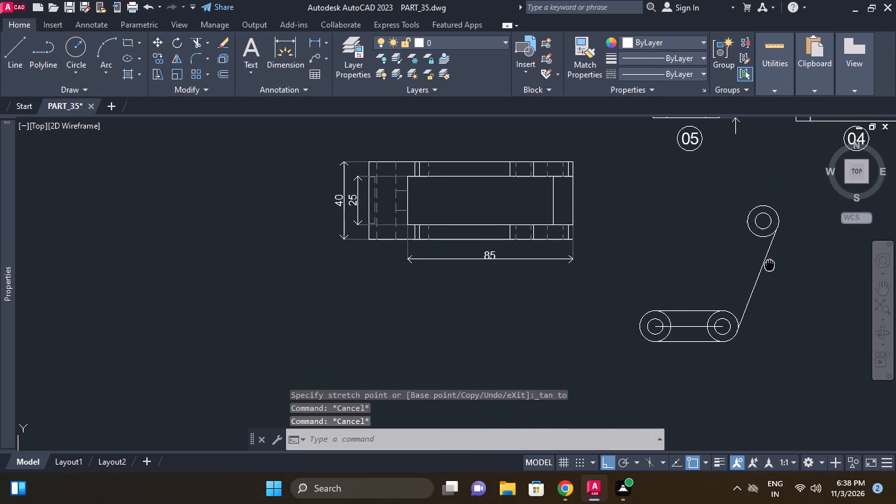
{"action": "middle_click_drag", "start_coordinate": [769, 265], "coordinate": [769, 266]}
Measure the diameter of the upper outer circle with a trial linear dimension.
{"action": "key", "text": "d"}
{"action": "key", "text": "l"}
{"action": "key", "text": "i"}
{"action": "key", "text": "space"}
{"action": "scroll", "coordinate": [760, 224], "scroll_direction": "up", "scroll_amount": 1}
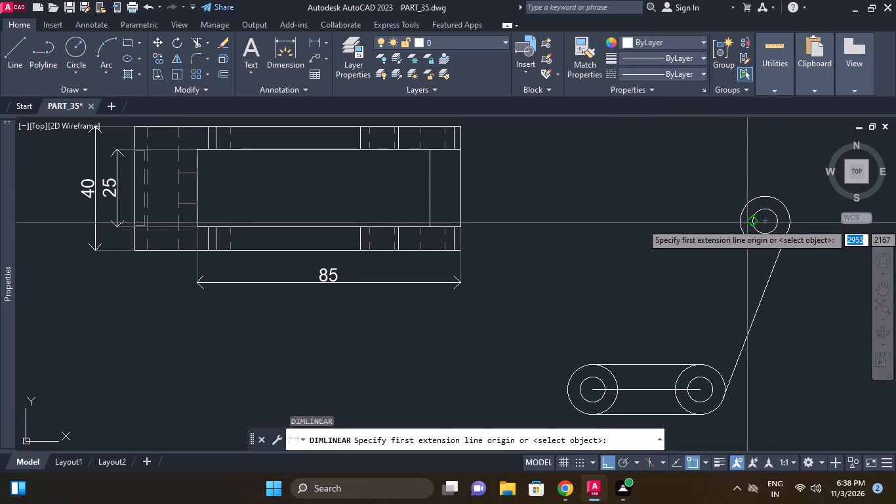
{"action": "left_click", "coordinate": [744, 222]}
{"action": "left_click", "coordinate": [789, 220]}
{"action": "key", "text": "Escape"}
{"action": "middle_click_drag", "start_coordinate": [779, 253], "coordinate": [777, 247]}
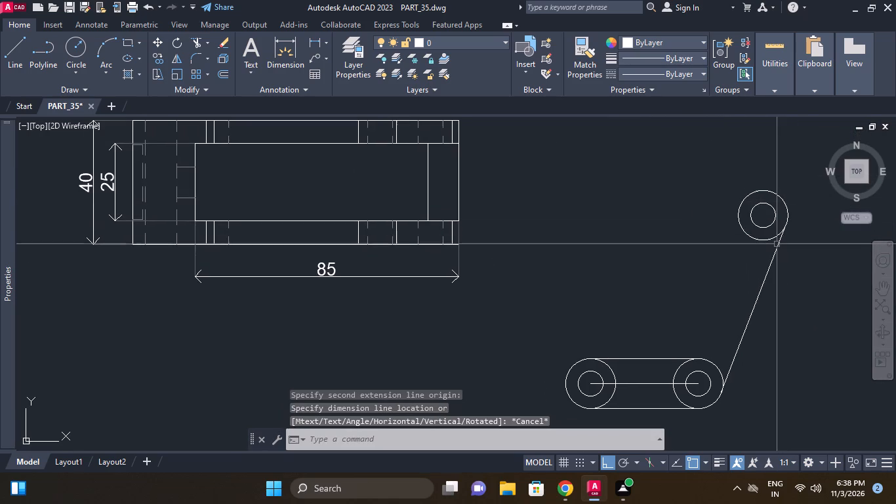
Offset the slanted tangent line by 16 toward the opposite side of the upper circle.
{"action": "key", "text": "o"}
{"action": "key", "text": "space"}
{"action": "type", "text": "1"}
{"action": "key", "text": "6"}
{"action": "key", "text": "space"}
{"action": "left_click", "coordinate": [775, 248]}
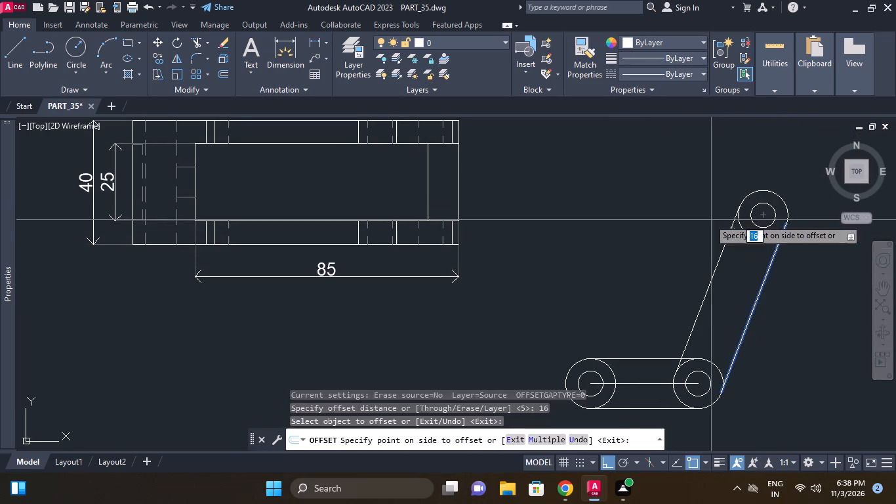
{"action": "left_click", "coordinate": [709, 219]}
{"action": "key", "text": "Escape"}
Trim the top edge, slanted line and outer circle at the lower-right hole, leaving a sharp inner corner and a rounded outer bend.
{"action": "middle_click_drag", "start_coordinate": [703, 274], "coordinate": [714, 241]}
{"action": "scroll", "coordinate": [723, 310], "scroll_direction": "up", "scroll_amount": 1}
{"action": "middle_click_drag", "start_coordinate": [723, 311], "coordinate": [723, 277]}
{"action": "key", "text": "t"}
{"action": "key", "text": "r"}
{"action": "key", "text": "space"}
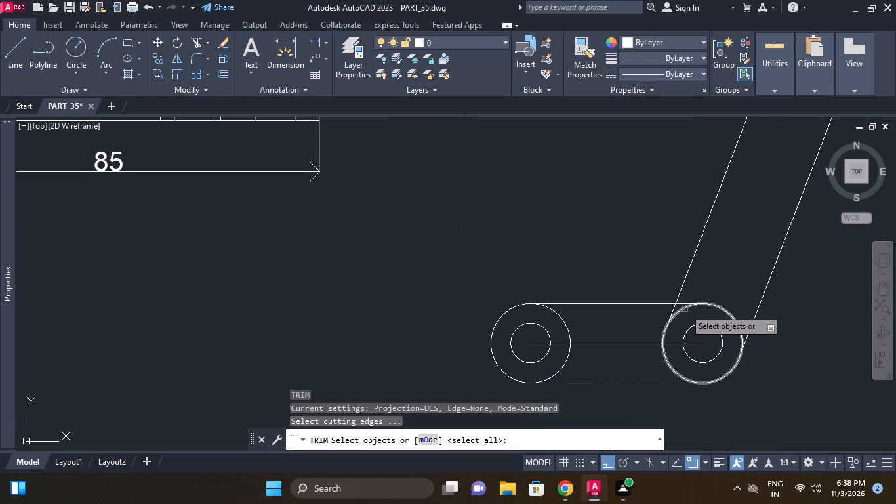
{"action": "key", "text": "space"}
{"action": "left_click", "coordinate": [683, 309]}
{"action": "left_click", "coordinate": [689, 303]}
{"action": "left_click", "coordinate": [671, 311]}
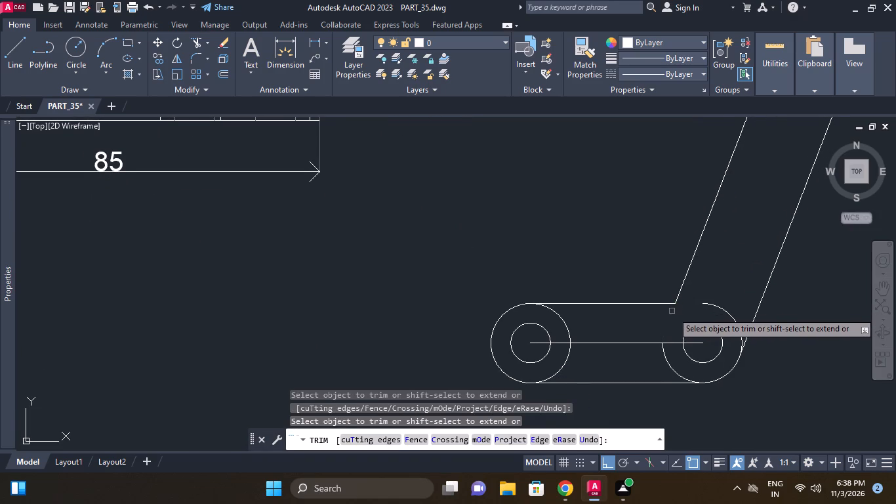
{"action": "middle_click_drag", "start_coordinate": [712, 322], "coordinate": [729, 297]}
{"action": "left_click", "coordinate": [746, 292]}
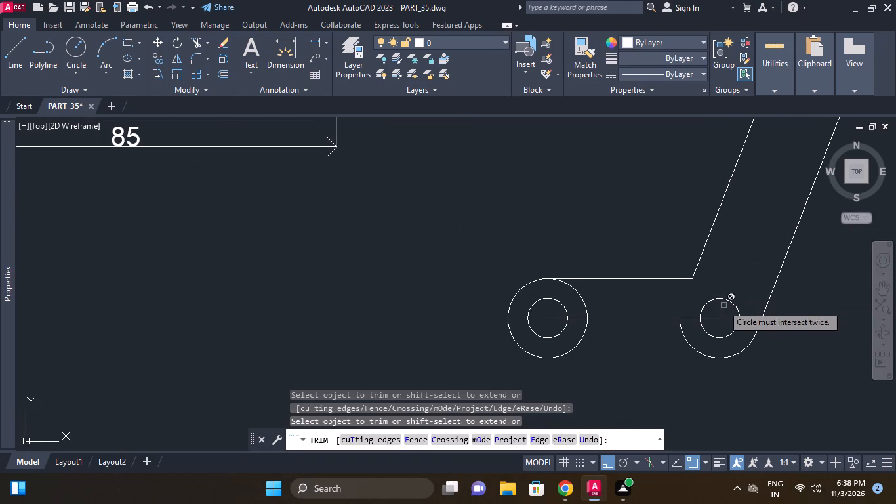
{"action": "middle_click_drag", "start_coordinate": [717, 348], "coordinate": [717, 334]}
{"action": "left_click", "coordinate": [683, 322]}
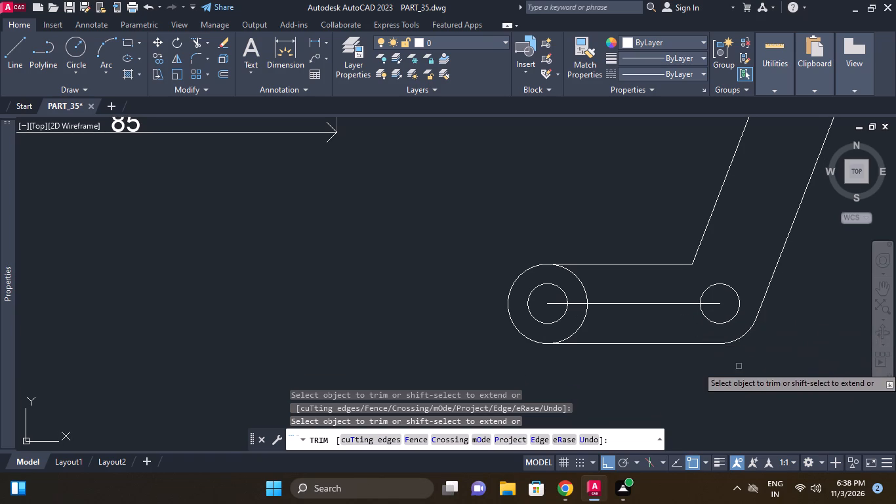
{"action": "middle_click_drag", "start_coordinate": [762, 362], "coordinate": [714, 352]}
{"action": "scroll", "coordinate": [756, 366], "scroll_direction": "down", "scroll_amount": 1}
{"action": "key", "text": "Escape"}
Trim the inward arcs of the outer circles at the link's left and upper ends to leave rounded ends.
{"action": "scroll", "coordinate": [699, 339], "scroll_direction": "down", "scroll_amount": 1}
{"action": "middle_click_drag", "start_coordinate": [699, 339], "coordinate": [691, 331]}
{"action": "scroll", "coordinate": [645, 326], "scroll_direction": "up", "scroll_amount": 1}
{"action": "key", "text": "space"}
{"action": "key", "text": "space"}
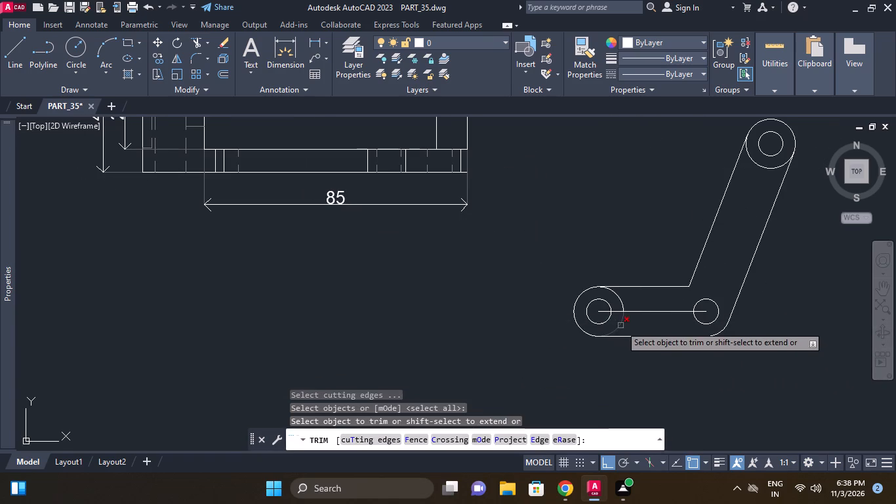
{"action": "left_click", "coordinate": [621, 325]}
{"action": "left_click", "coordinate": [613, 300]}
{"action": "left_click", "coordinate": [632, 303]}
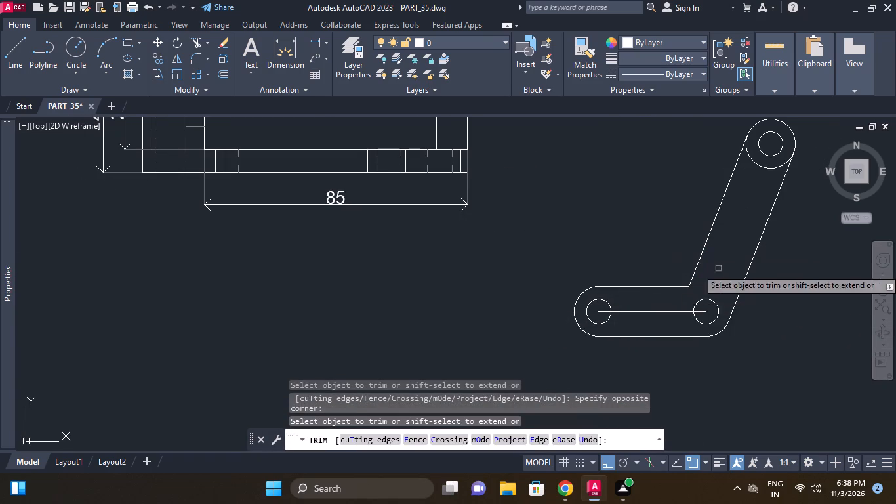
{"action": "middle_click_drag", "start_coordinate": [733, 263], "coordinate": [717, 314]}
{"action": "left_click", "coordinate": [751, 211]}
{"action": "left_click", "coordinate": [744, 220]}
{"action": "key", "text": "Escape"}
Draw a line joining the centres of the lower-right hole and the upper hole.
{"action": "middle_click_drag", "start_coordinate": [760, 226], "coordinate": [765, 240]}
{"action": "middle_click_drag", "start_coordinate": [729, 321], "coordinate": [735, 278]}
{"action": "scroll", "coordinate": [729, 303], "scroll_direction": "down", "scroll_amount": 1}
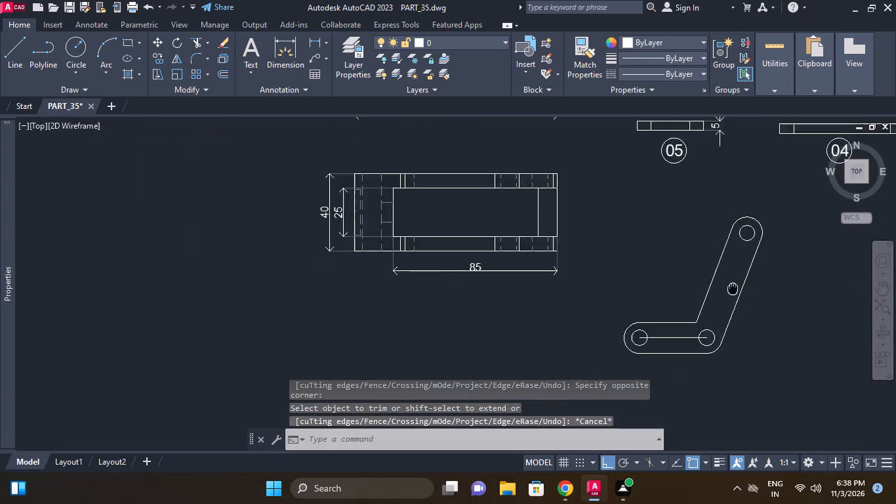
{"action": "middle_click_drag", "start_coordinate": [735, 278], "coordinate": [736, 270]}
{"action": "middle_click", "coordinate": [729, 294]}
{"action": "key", "text": "l"}
{"action": "key", "text": "space"}
{"action": "scroll", "coordinate": [720, 315], "scroll_direction": "up", "scroll_amount": 2}
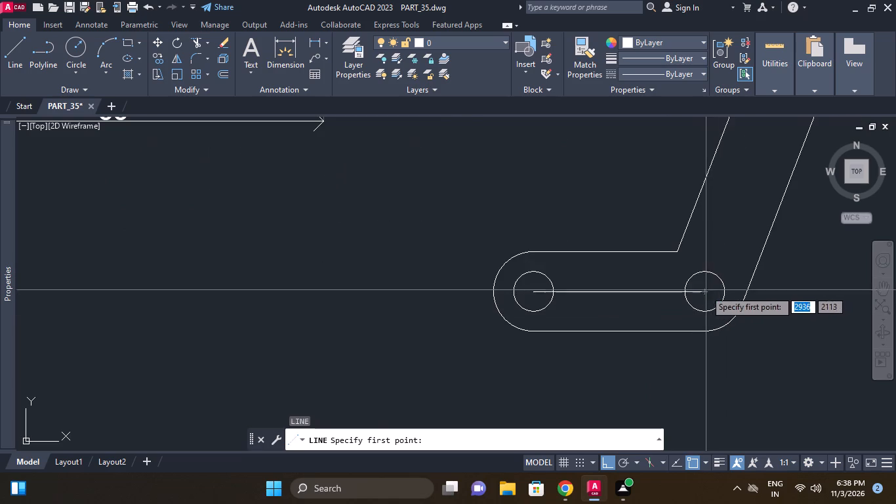
{"action": "left_click", "coordinate": [705, 290]}
{"action": "middle_click_drag", "start_coordinate": [754, 215], "coordinate": [712, 343]}
{"action": "middle_click_drag", "start_coordinate": [755, 250], "coordinate": [752, 244]}
{"action": "left_click", "coordinate": [762, 144]}
{"action": "key", "text": "Escape"}
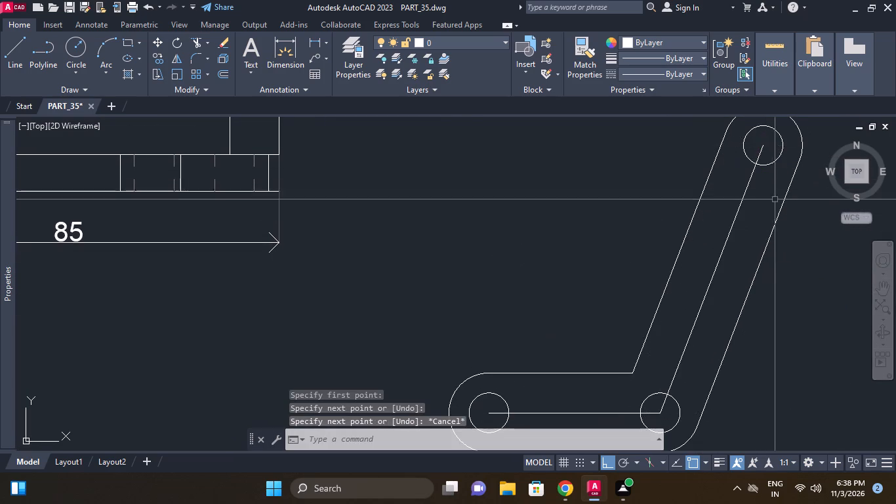
{"action": "middle_click", "coordinate": [776, 205]}
{"action": "scroll", "coordinate": [775, 205], "scroll_direction": "down", "scroll_amount": 1}
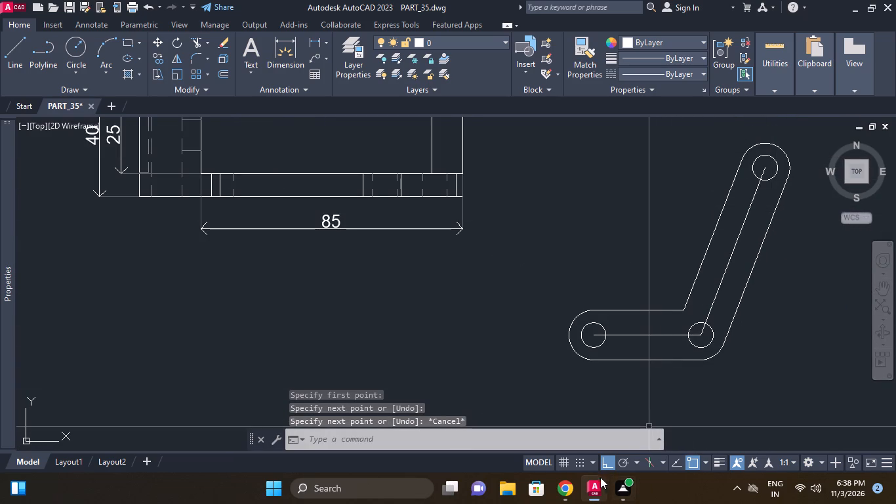
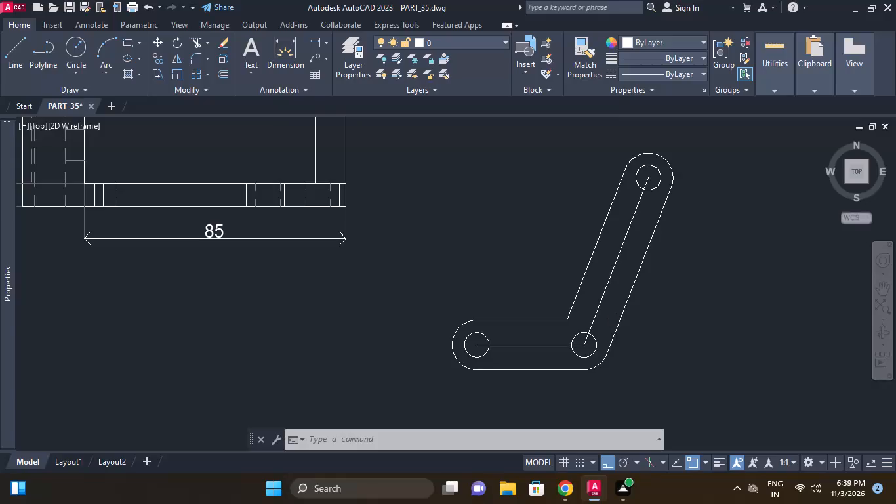
Draw vertical construction lines through the outermost left and right ends of the bent link.
{"action": "scroll", "coordinate": [613, 317], "scroll_direction": "down", "scroll_amount": 2}
{"action": "middle_click", "coordinate": [613, 317]}
{"action": "middle_click_drag", "start_coordinate": [592, 301], "coordinate": [597, 299]}
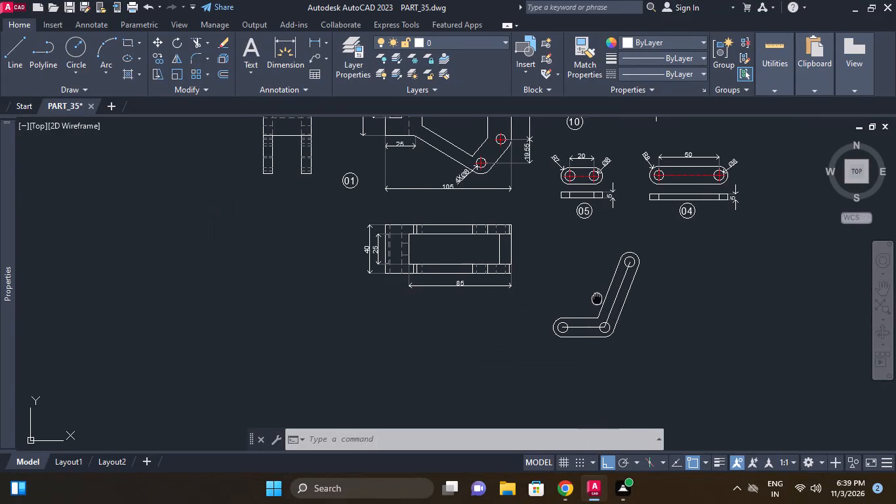
{"action": "middle_click_drag", "start_coordinate": [597, 299], "coordinate": [621, 250]}
{"action": "middle_click_drag", "start_coordinate": [615, 303], "coordinate": [616, 295]}
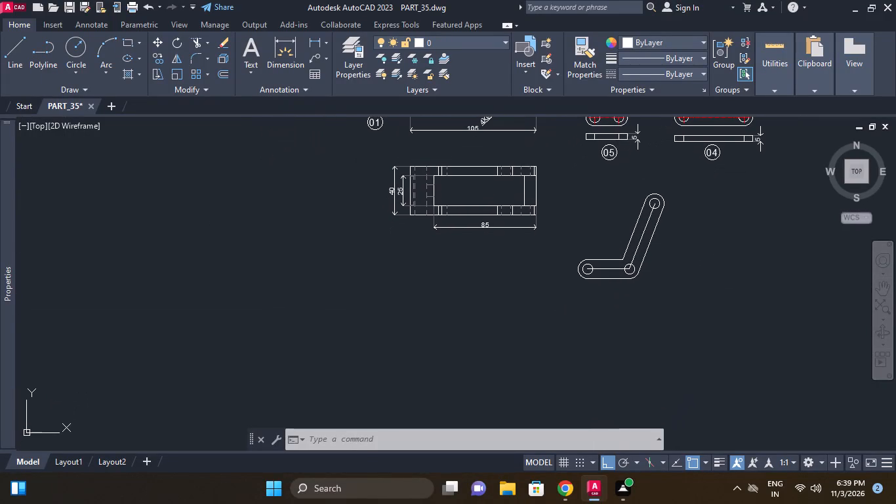
{"action": "type", "text": "xl"}
{"action": "key", "text": "space"}
{"action": "key", "text": "v"}
{"action": "key", "text": "space"}
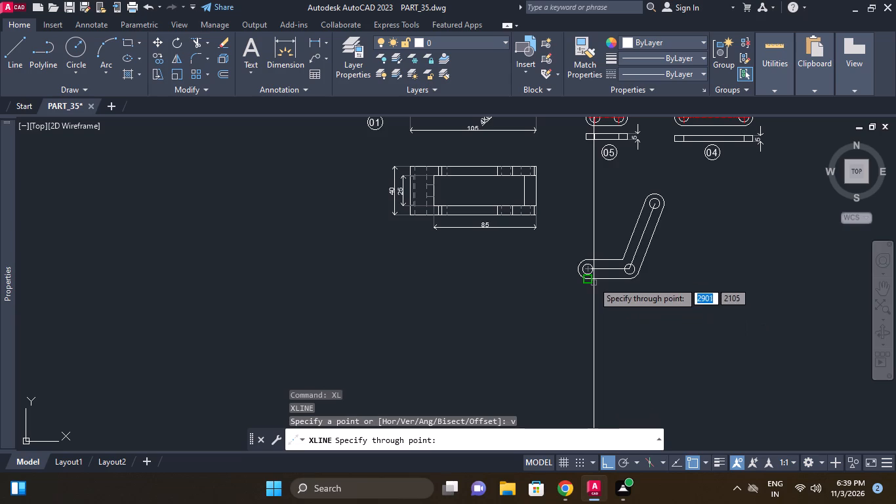
{"action": "scroll", "coordinate": [578, 268], "scroll_direction": "up", "scroll_amount": 3}
{"action": "left_click", "coordinate": [575, 267]}
{"action": "scroll", "coordinate": [715, 266], "scroll_direction": "down", "scroll_amount": 2}
{"action": "middle_click_drag", "start_coordinate": [644, 303], "coordinate": [391, 346]}
{"action": "scroll", "coordinate": [556, 214], "scroll_direction": "up", "scroll_amount": 2}
{"action": "left_click", "coordinate": [486, 220]}
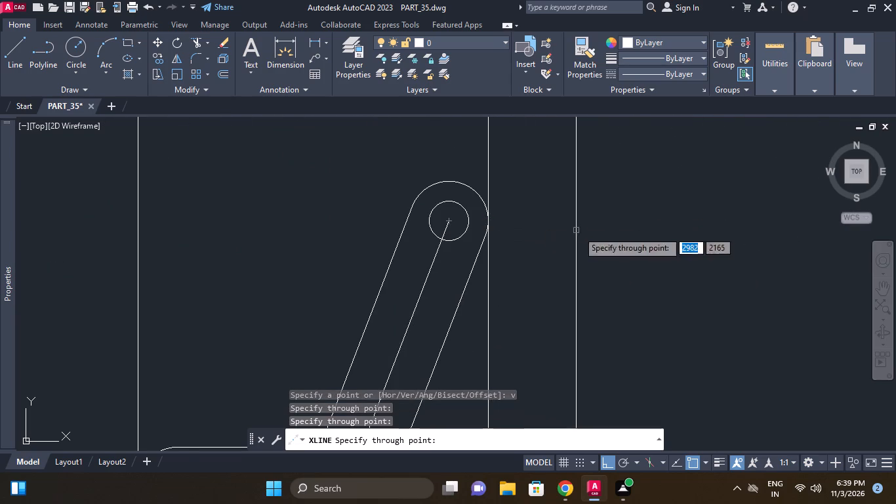
Add vertical construction lines through the link's inner corner, the upper arc's inner tangent point and the left arc's tangent point.
{"action": "middle_click_drag", "start_coordinate": [602, 243], "coordinate": [697, 212]}
{"action": "scroll", "coordinate": [660, 226], "scroll_direction": "down", "scroll_amount": 1}
{"action": "middle_click_drag", "start_coordinate": [670, 240], "coordinate": [684, 214]}
{"action": "scroll", "coordinate": [685, 214], "scroll_direction": "down", "scroll_amount": 1}
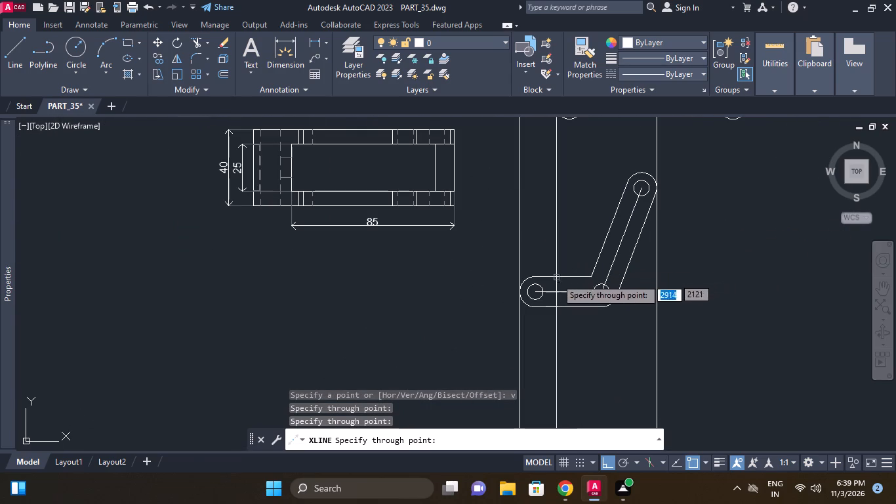
{"action": "scroll", "coordinate": [534, 289], "scroll_direction": "up", "scroll_amount": 1}
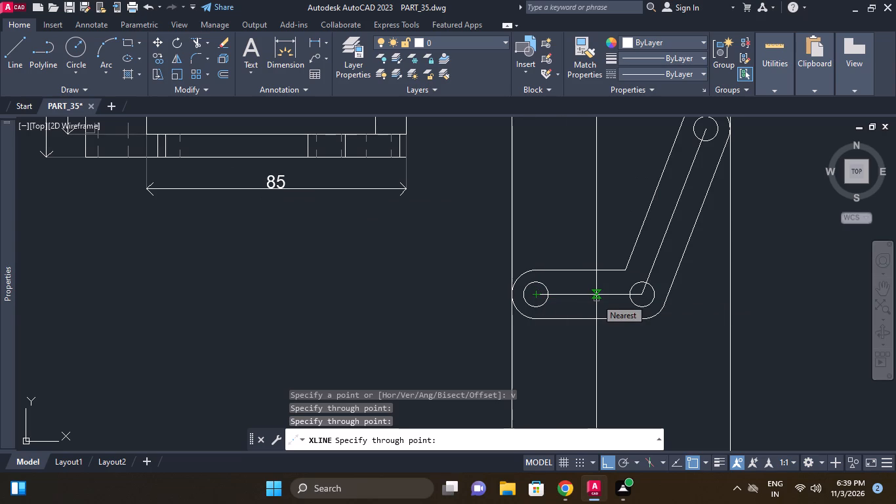
{"action": "left_click", "coordinate": [626, 269]}
{"action": "middle_click_drag", "start_coordinate": [725, 208], "coordinate": [701, 298]}
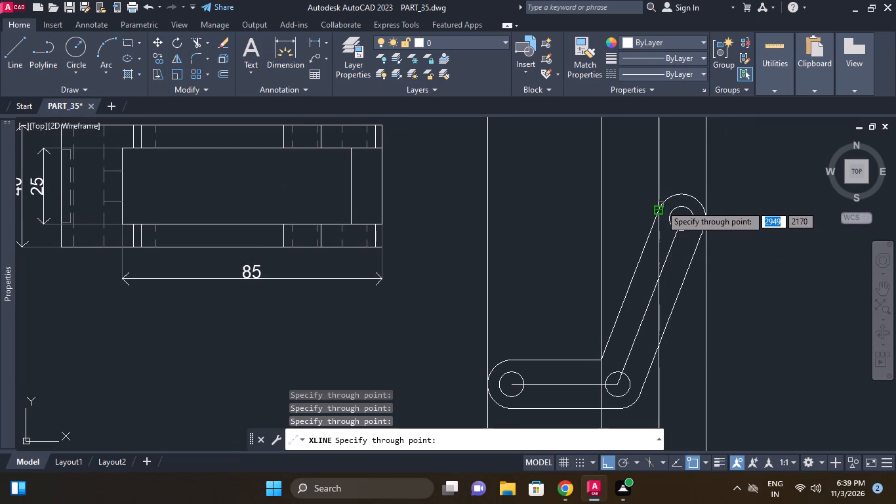
{"action": "left_click", "coordinate": [661, 205]}
{"action": "middle_click_drag", "start_coordinate": [709, 282], "coordinate": [737, 240]}
{"action": "middle_click_drag", "start_coordinate": [556, 331], "coordinate": [575, 303]}
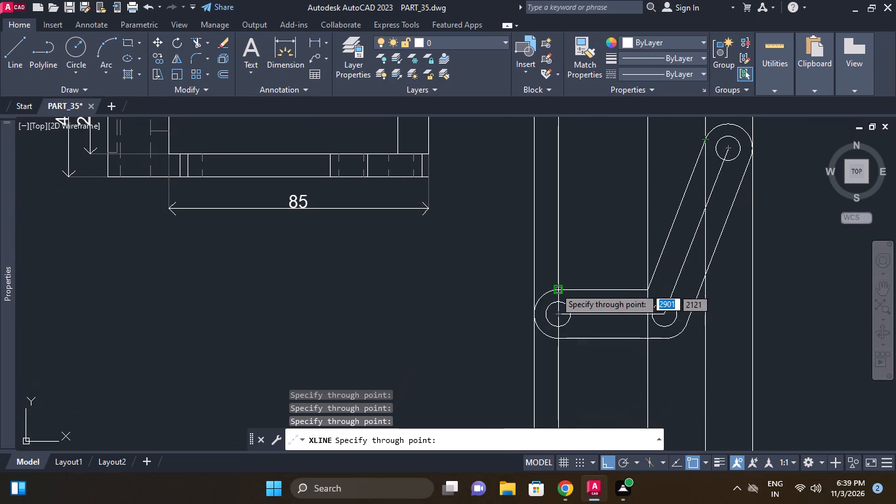
{"action": "left_click", "coordinate": [555, 287]}
{"action": "middle_click_drag", "start_coordinate": [649, 333], "coordinate": [658, 335]}
{"action": "scroll", "coordinate": [714, 341], "scroll_direction": "down", "scroll_amount": 2}
{"action": "middle_click_drag", "start_coordinate": [714, 341], "coordinate": [703, 260]}
{"action": "key", "text": "Escape"}
Draw a horizontal line below the link, crossing all the vertical construction lines.
{"action": "middle_click_drag", "start_coordinate": [651, 309], "coordinate": [604, 341]}
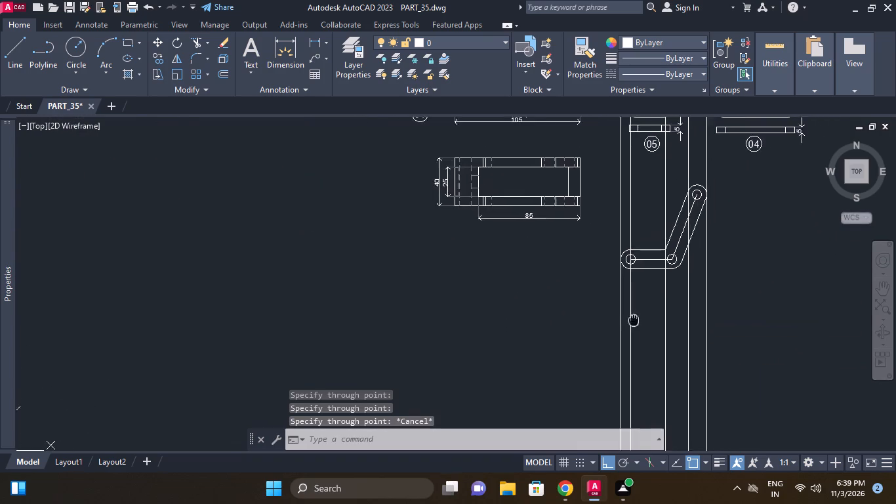
{"action": "middle_click_drag", "start_coordinate": [604, 341], "coordinate": [602, 341]}
{"action": "scroll", "coordinate": [602, 341], "scroll_direction": "up", "scroll_amount": 1}
{"action": "key", "text": "l"}
{"action": "key", "text": "space"}
{"action": "left_click", "coordinate": [554, 298]}
{"action": "left_click", "coordinate": [773, 296]}
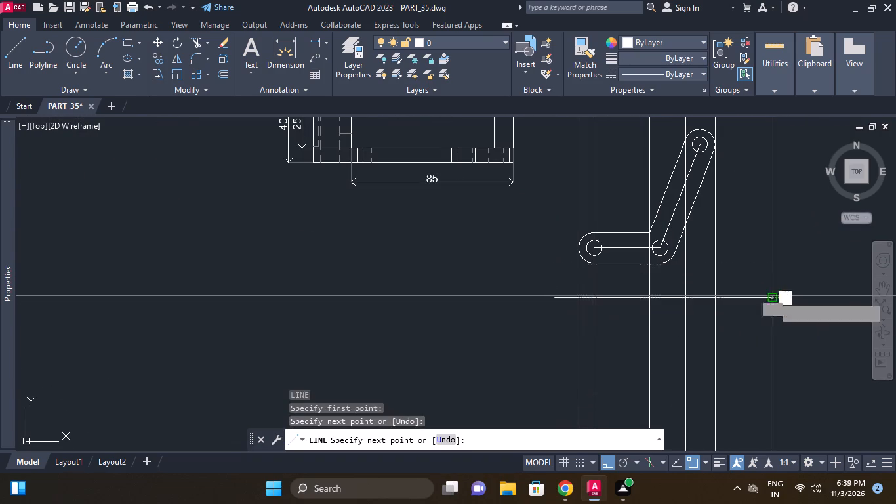
{"action": "key", "text": "Escape"}
{"action": "middle_click", "coordinate": [754, 320]}
{"action": "key", "text": "Escape"}
Offset the horizontal line 25 downward.
{"action": "key", "text": "o"}
{"action": "key", "text": "space"}
{"action": "type", "text": "25"}
{"action": "key", "text": "space"}
{"action": "left_click", "coordinate": [743, 301]}
{"action": "left_click", "coordinate": [741, 341]}
{"action": "key", "text": "Escape"}
Trim both horizontal lines' overhanging ends back to the outermost vertical construction lines.
{"action": "middle_click", "coordinate": [695, 331]}
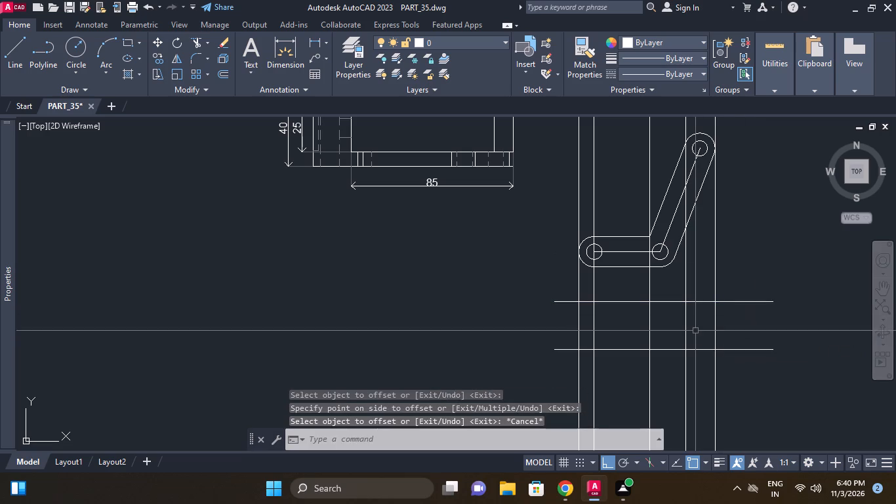
{"action": "key", "text": "t"}
{"action": "key", "text": "r"}
{"action": "key", "text": "space"}
{"action": "key", "text": "space"}
{"action": "left_click_drag", "start_coordinate": [753, 381], "coordinate": [751, 309]}
{"action": "left_click", "coordinate": [750, 274]}
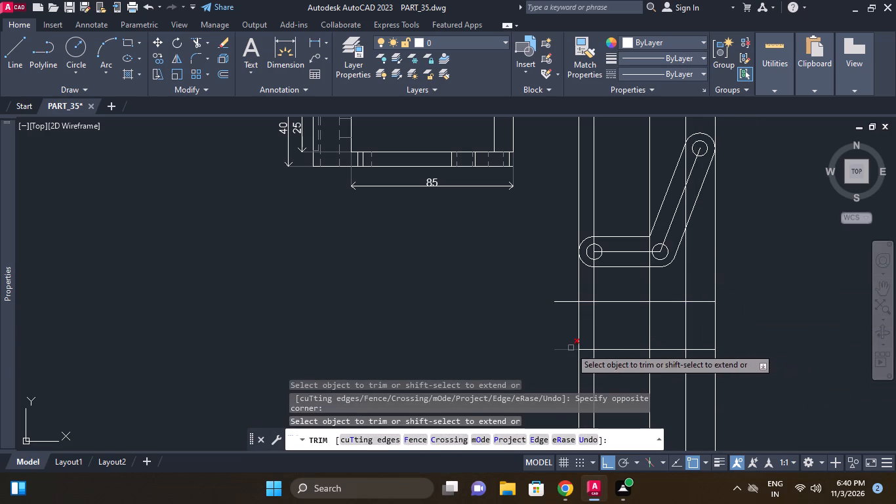
{"action": "left_click", "coordinate": [571, 348]}
{"action": "left_click", "coordinate": [567, 301]}
Trim the vertical construction lines below the lower horizontal line and between the link and the upper horizontal line.
{"action": "left_click", "coordinate": [517, 408]}
{"action": "left_click", "coordinate": [537, 360]}
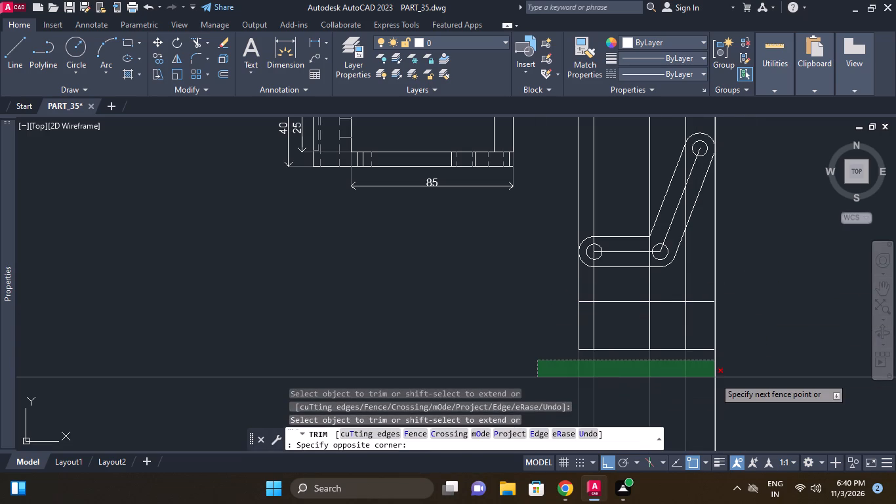
{"action": "left_click", "coordinate": [752, 376]}
{"action": "scroll", "coordinate": [712, 293], "scroll_direction": "up", "scroll_amount": 2}
{"action": "middle_click_drag", "start_coordinate": [712, 293], "coordinate": [708, 310]}
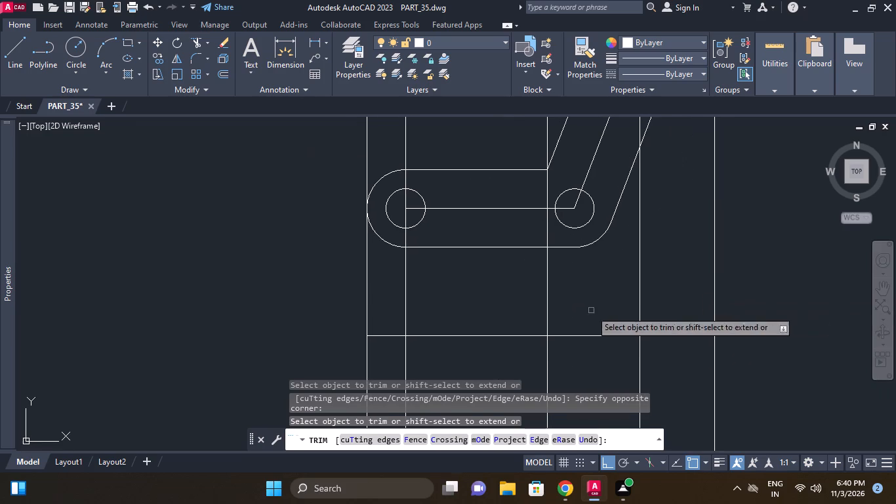
{"action": "left_click", "coordinate": [379, 291]}
{"action": "left_click", "coordinate": [316, 280]}
{"action": "left_click_drag", "start_coordinate": [313, 285], "coordinate": [324, 289]}
{"action": "left_click", "coordinate": [764, 293]}
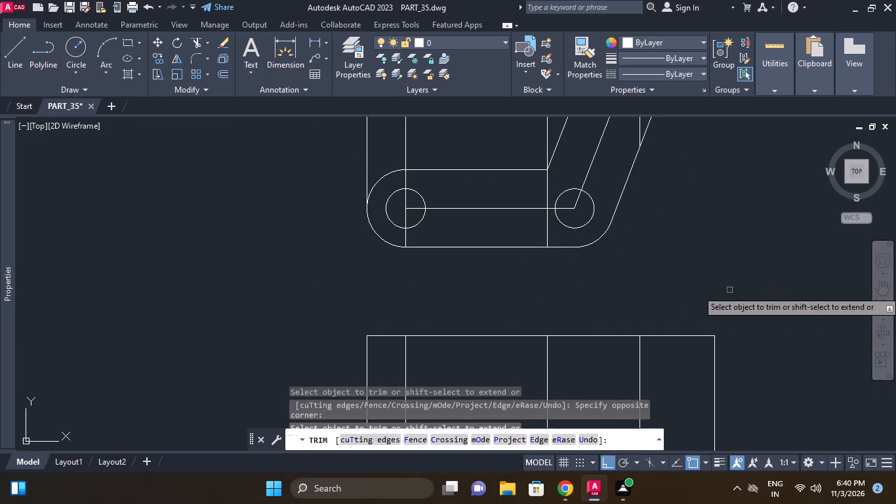
{"action": "middle_click_drag", "start_coordinate": [729, 290], "coordinate": [729, 332]}
{"action": "scroll", "coordinate": [729, 290], "scroll_direction": "down", "scroll_amount": 3}
{"action": "key", "text": "Escape"}
{"action": "key", "text": "Escape"}
Erase the leftover vertical construction lines running through and above the bent link.
{"action": "scroll", "coordinate": [696, 292], "scroll_direction": "down", "scroll_amount": 1}
{"action": "middle_click_drag", "start_coordinate": [696, 297], "coordinate": [697, 324]}
{"action": "key", "text": "e"}
{"action": "key", "text": "space"}
{"action": "scroll", "coordinate": [702, 269], "scroll_direction": "up", "scroll_amount": 1}
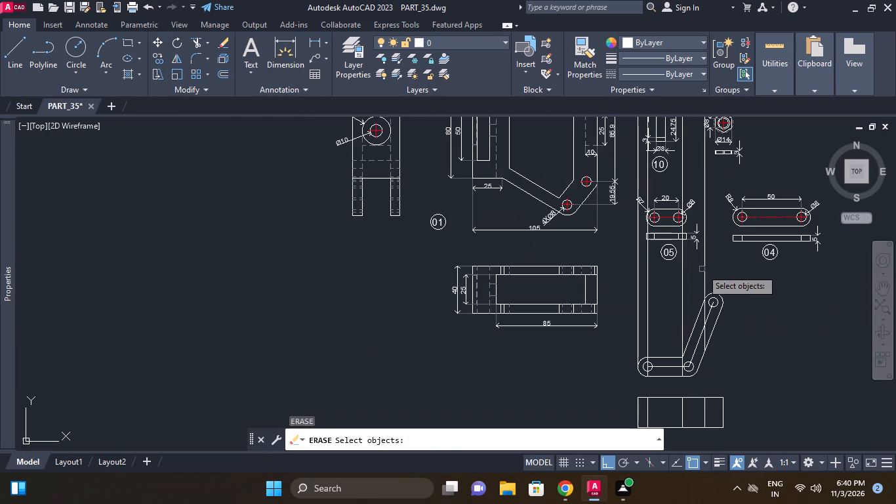
{"action": "left_click", "coordinate": [702, 269]}
{"action": "left_click", "coordinate": [687, 274]}
{"action": "left_click", "coordinate": [648, 278]}
{"action": "left_click", "coordinate": [634, 277]}
{"action": "left_click", "coordinate": [641, 274]}
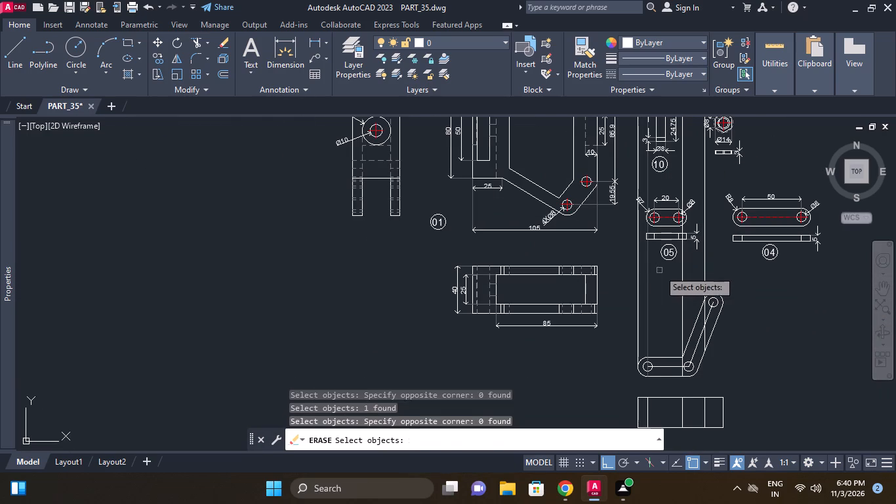
{"action": "left_click", "coordinate": [659, 270]}
{"action": "left_click", "coordinate": [634, 274]}
{"action": "left_click", "coordinate": [685, 274]}
{"action": "left_click", "coordinate": [708, 266]}
{"action": "left_click", "coordinate": [708, 260]}
{"action": "left_click", "coordinate": [695, 266]}
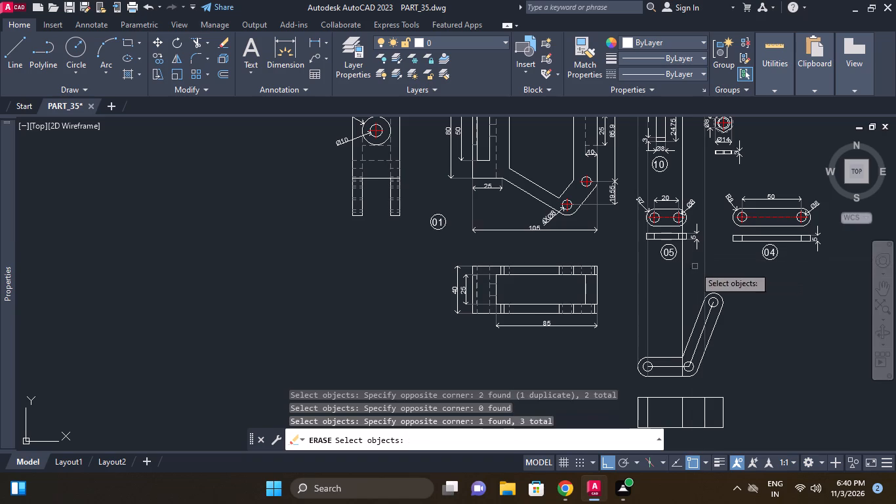
{"action": "left_click_drag", "start_coordinate": [691, 272], "coordinate": [685, 274]}
{"action": "left_click", "coordinate": [682, 275]}
{"action": "right_click", "coordinate": [681, 276]}
{"action": "middle_click_drag", "start_coordinate": [689, 287], "coordinate": [689, 266]}
{"action": "scroll", "coordinate": [689, 274], "scroll_direction": "down", "scroll_amount": 1}
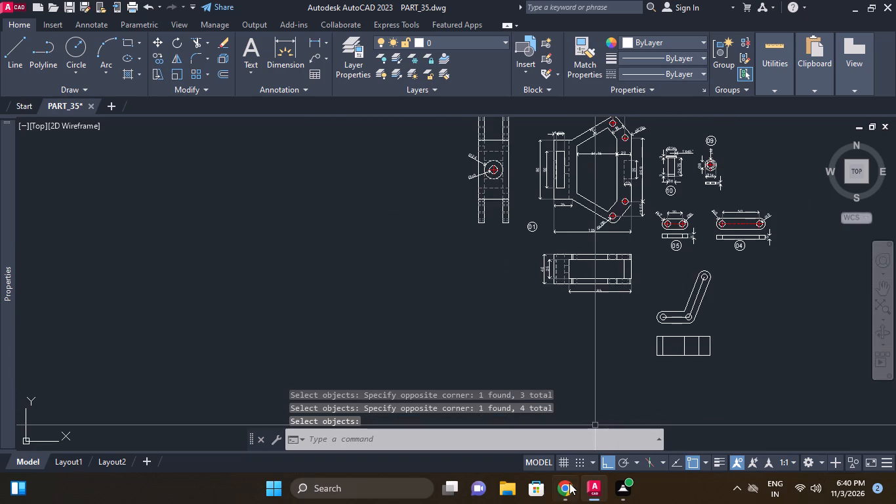
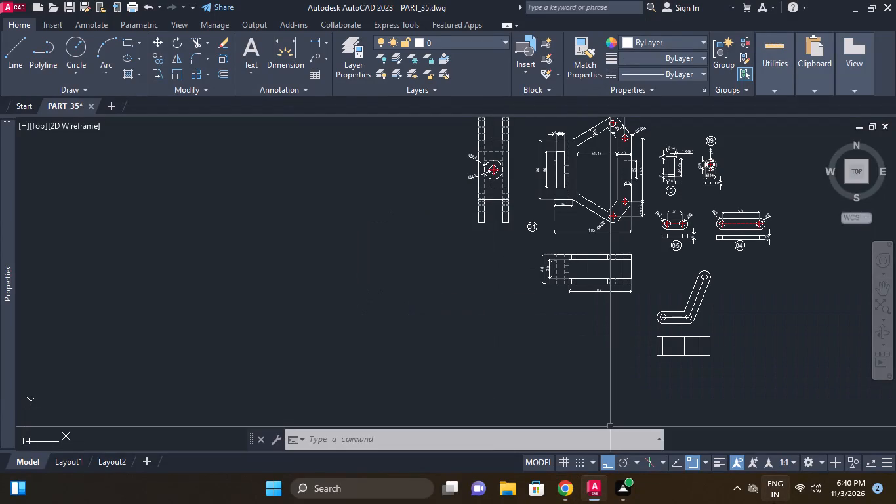
Offset the left edge of the link's lower view inward by 25.15.
{"action": "scroll", "coordinate": [723, 354], "scroll_direction": "up", "scroll_amount": 1}
{"action": "middle_click", "coordinate": [723, 354]}
{"action": "scroll", "coordinate": [703, 385], "scroll_direction": "up", "scroll_amount": 1}
{"action": "middle_click", "coordinate": [702, 385]}
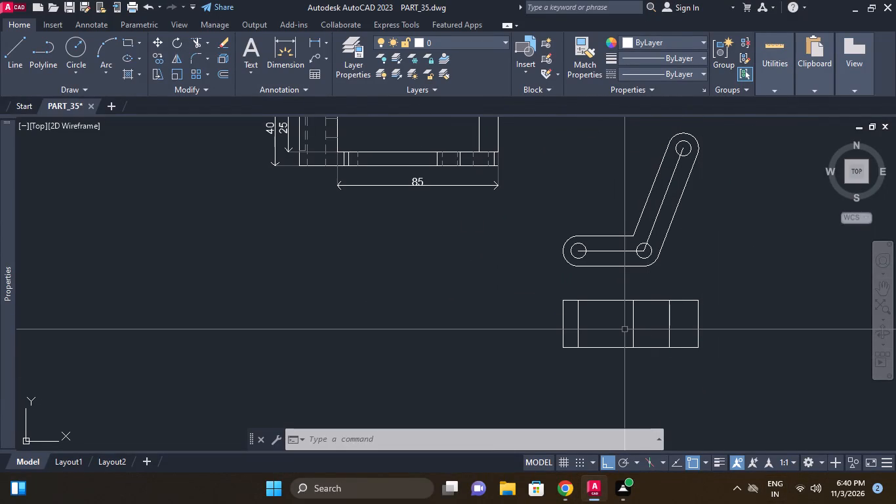
{"action": "type", "text": "o"}
{"action": "key", "text": "space"}
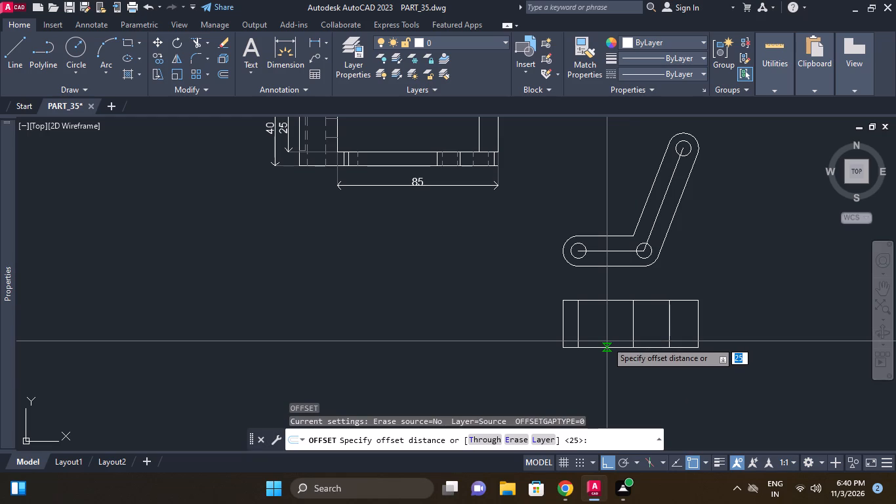
{"action": "type", "text": "25.1"}
{"action": "type", "text": "5"}
{"action": "key", "text": "space"}
{"action": "scroll", "coordinate": [612, 340], "scroll_direction": "up", "scroll_amount": 1}
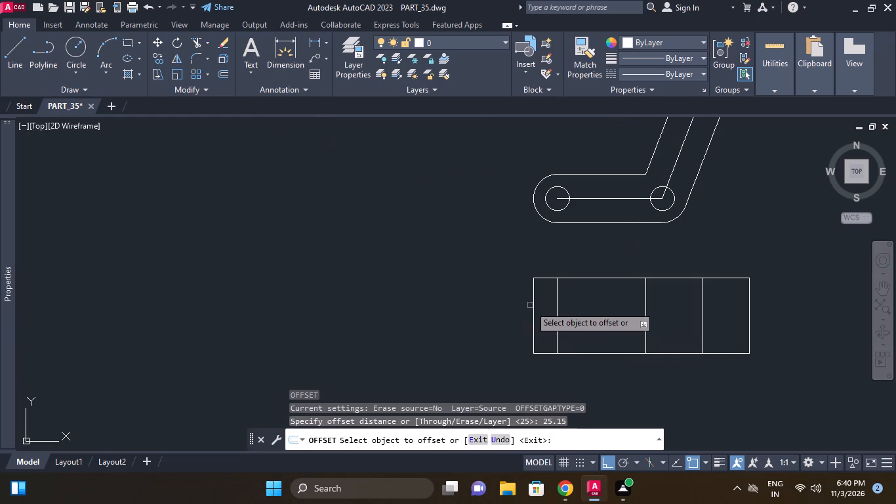
{"action": "left_click", "coordinate": [530, 306]}
{"action": "left_click", "coordinate": [535, 310]}
{"action": "left_click", "coordinate": [583, 318]}
{"action": "key", "text": "Escape"}
{"action": "middle_click", "coordinate": [603, 318]}
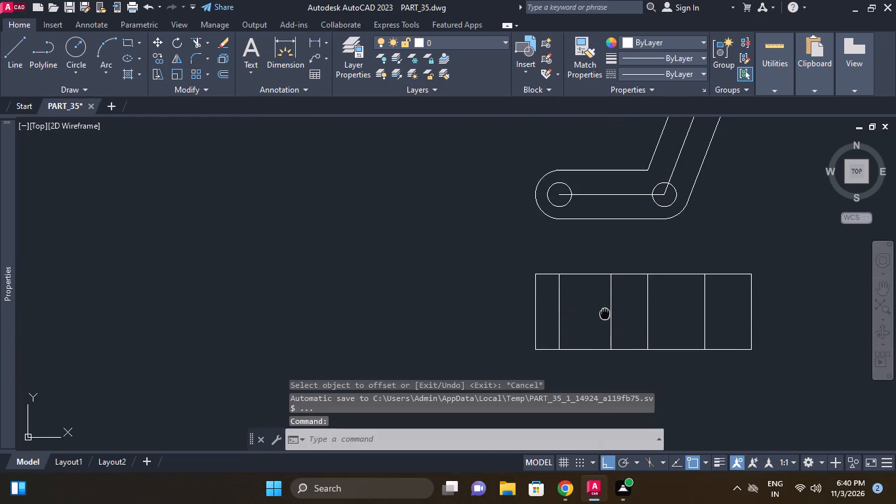
Draw a horizontal line from the offset line's midpoint to the midpoint of the lower view's left edge.
{"action": "type", "text": "l"}
{"action": "key", "text": "space"}
{"action": "left_click", "coordinate": [612, 310]}
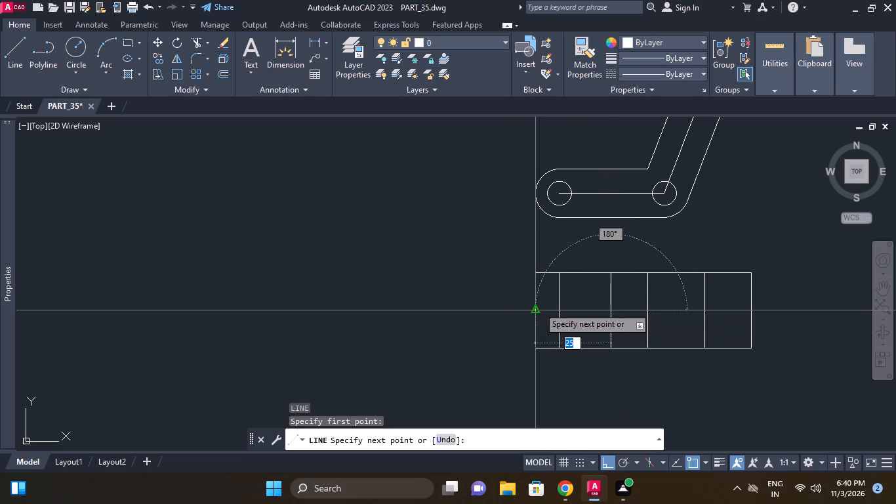
{"action": "left_click", "coordinate": [539, 307]}
{"action": "key", "text": "Escape"}
{"action": "middle_click_drag", "start_coordinate": [513, 306], "coordinate": [509, 285]}
{"action": "key", "text": "Escape"}
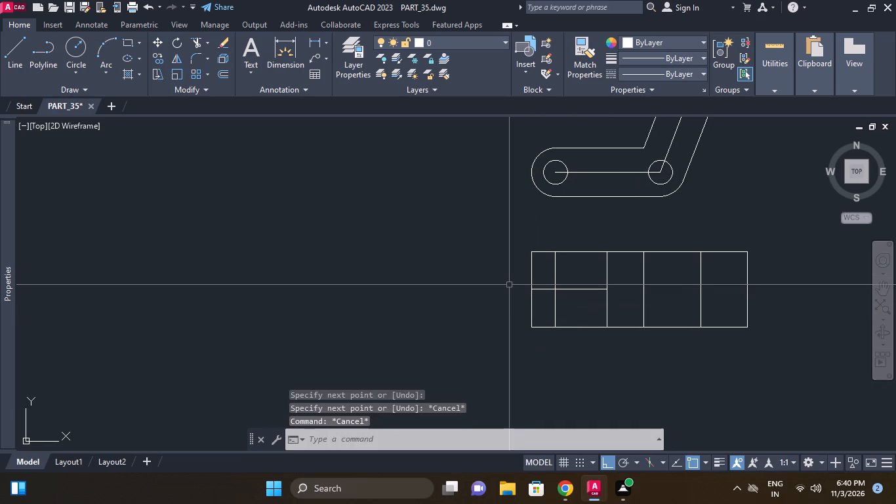
Offset the horizontal midline 2.5 to both sides to form the slot's edges.
{"action": "type", "text": "o 2.5"}
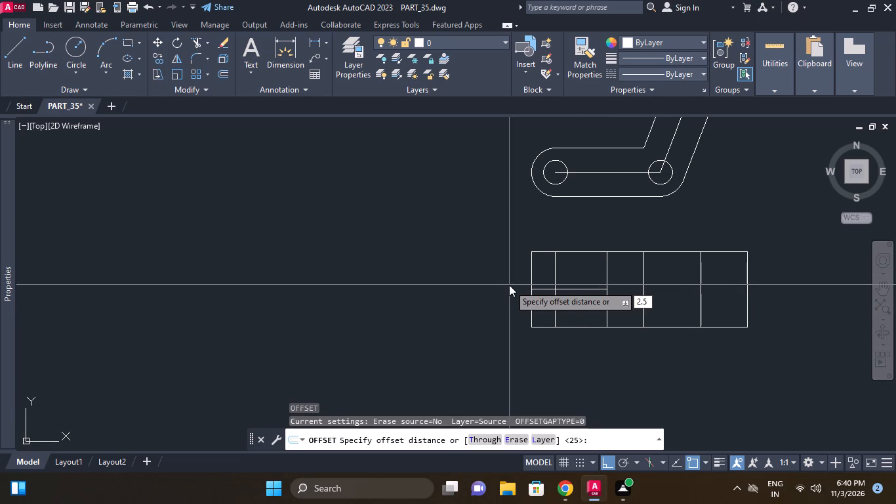
{"action": "key", "text": "Return"}
{"action": "left_click", "coordinate": [549, 289]}
{"action": "left_click", "coordinate": [546, 299]}
{"action": "left_click", "coordinate": [546, 292]}
{"action": "left_click", "coordinate": [546, 284]}
{"action": "key", "text": "Escape"}
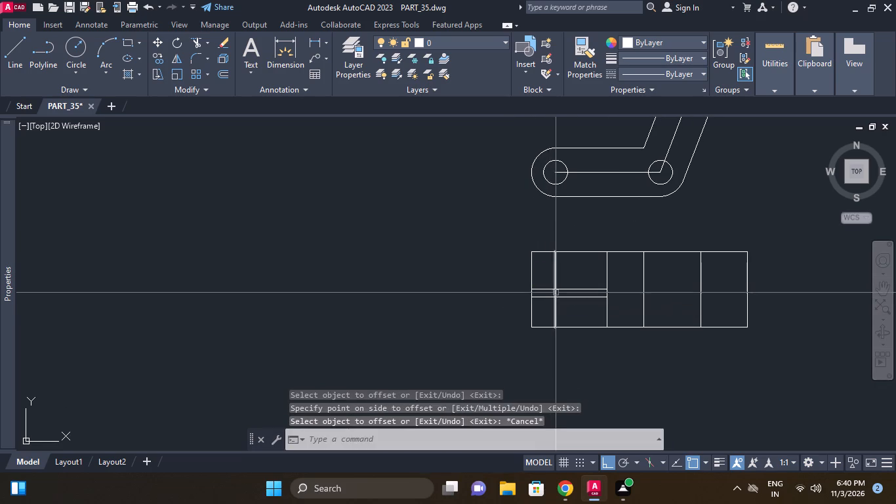
{"action": "scroll", "coordinate": [556, 293], "scroll_direction": "up", "scroll_amount": 1}
{"action": "key", "text": "space"}
{"action": "key", "text": "space"}
{"action": "left_click", "coordinate": [583, 288]}
{"action": "left_click", "coordinate": [582, 270]}
{"action": "key", "text": "Escape"}
Erase the horizontal midline between the two slot edges.
{"action": "left_click", "coordinate": [579, 286]}
{"action": "type", "text": "e"}
{"action": "key", "text": "space"}
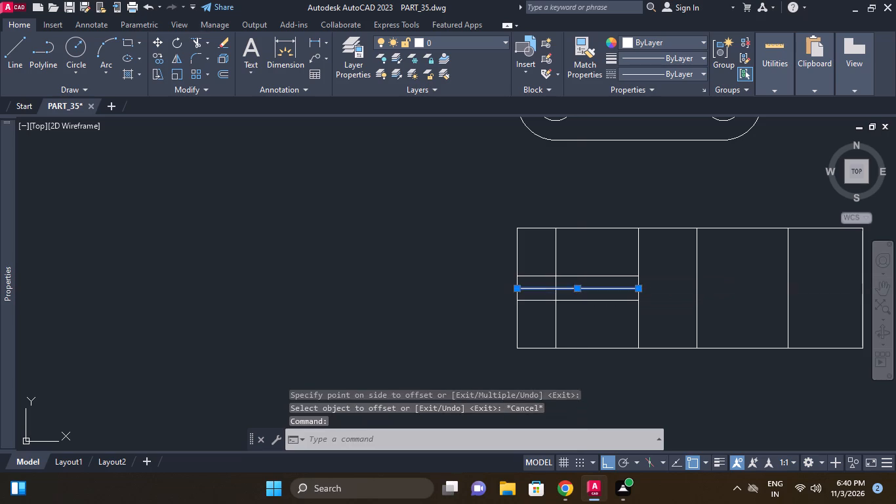
{"action": "key", "text": "Escape"}
Trim the slot's end line beyond the slot edges, and cut the left edge and the adjacent vertical line inside the slot.
{"action": "middle_click", "coordinate": [581, 295]}
{"action": "key", "text": "t"}
{"action": "key", "text": "r"}
{"action": "key", "text": "space"}
{"action": "key", "text": "space"}
{"action": "left_click", "coordinate": [634, 262]}
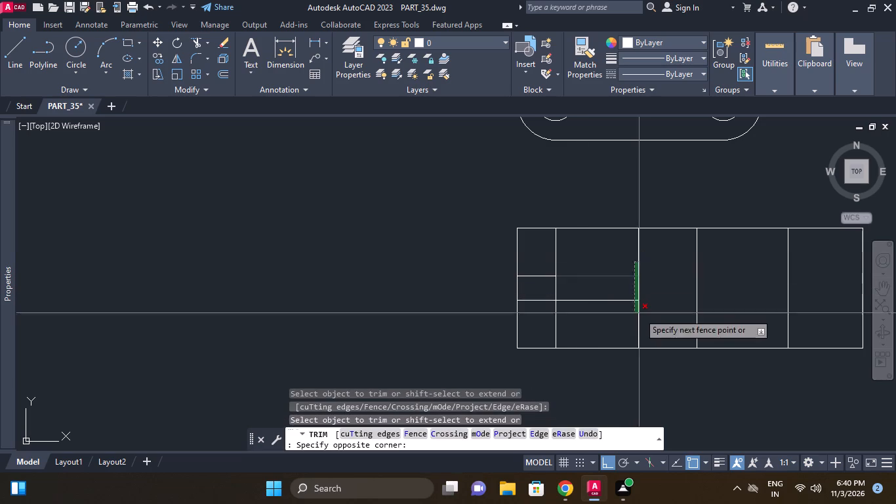
{"action": "left_click", "coordinate": [639, 251]}
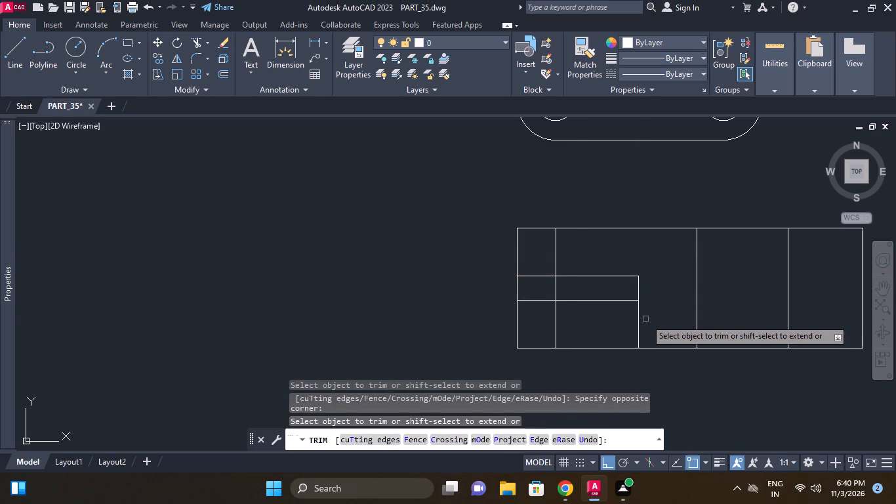
{"action": "left_click", "coordinate": [645, 318]}
{"action": "left_click", "coordinate": [629, 318]}
{"action": "left_click", "coordinate": [516, 289]}
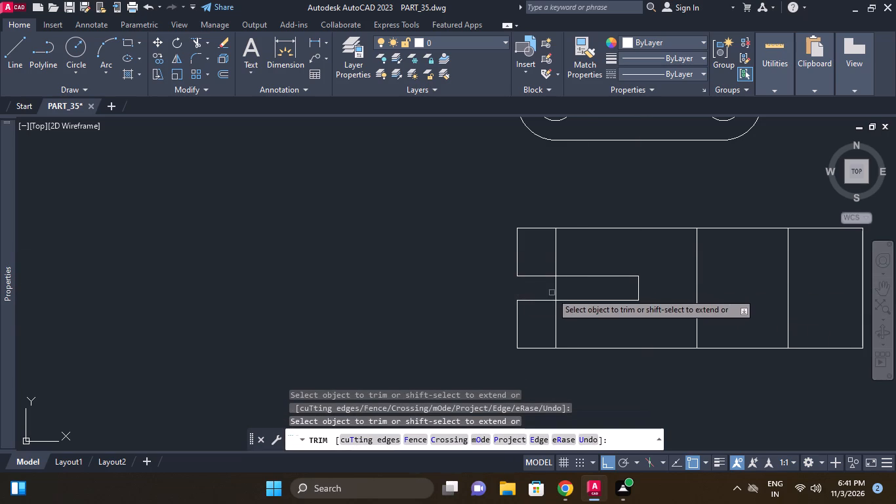
{"action": "left_click", "coordinate": [558, 284]}
{"action": "key", "text": "Escape"}
Add a diameter dimension to the hole at the bent link's left end, placed outside the outline.
{"action": "scroll", "coordinate": [624, 305], "scroll_direction": "down", "scroll_amount": 2}
{"action": "middle_click_drag", "start_coordinate": [624, 305], "coordinate": [554, 294]}
{"action": "key", "text": "Escape"}
{"action": "middle_click_drag", "start_coordinate": [620, 310], "coordinate": [617, 329]}
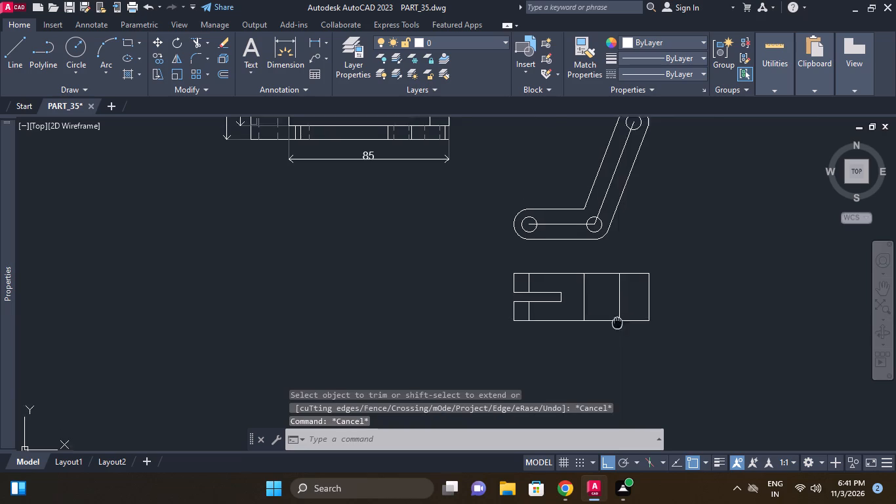
{"action": "middle_click_drag", "start_coordinate": [617, 329], "coordinate": [617, 344]}
{"action": "scroll", "coordinate": [617, 344], "scroll_direction": "down", "scroll_amount": 1}
{"action": "middle_click_drag", "start_coordinate": [605, 298], "coordinate": [603, 317]}
{"action": "middle_click_drag", "start_coordinate": [607, 297], "coordinate": [606, 310]}
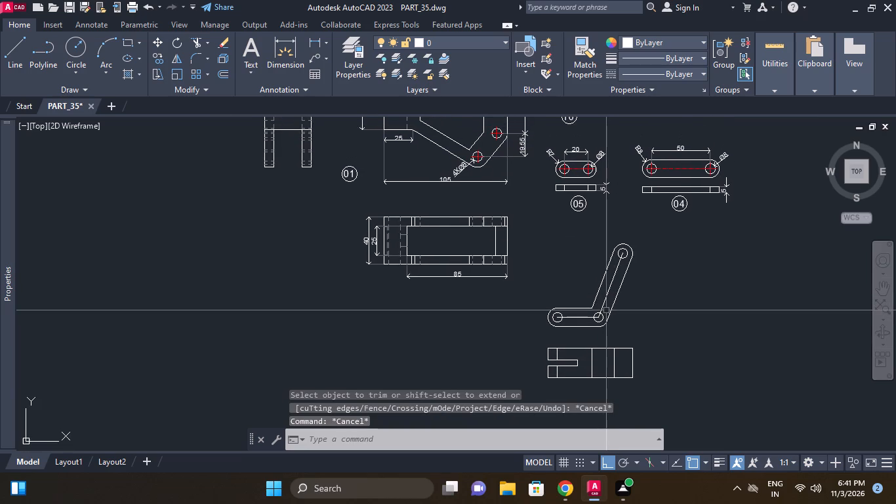
{"action": "type", "text": "dim"}
{"action": "type", "text": "d"}
{"action": "key", "text": "space"}
{"action": "scroll", "coordinate": [581, 314], "scroll_direction": "up", "scroll_amount": 2}
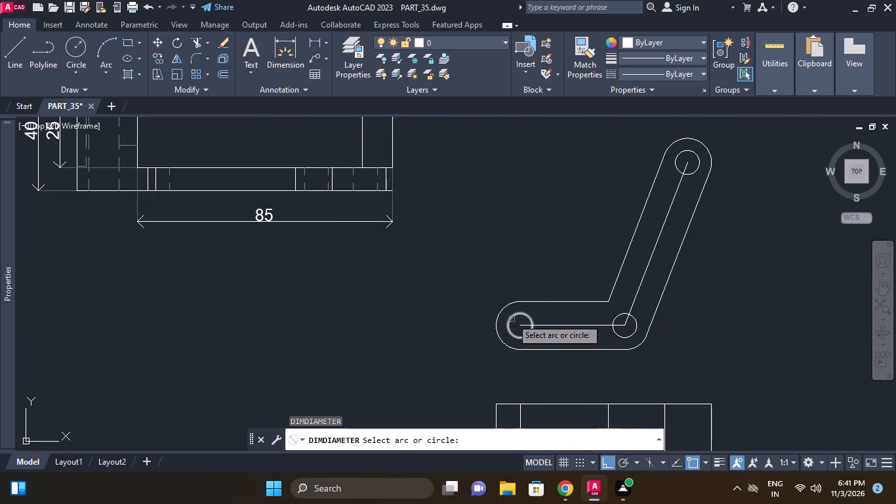
{"action": "left_click", "coordinate": [512, 318]}
{"action": "left_click", "coordinate": [491, 287]}
Add a radius dimension to the rounded left end of the bent link.
{"action": "middle_click", "coordinate": [519, 306]}
{"action": "type", "text": "dimr"}
{"action": "key", "text": "space"}
{"action": "left_click", "coordinate": [499, 325]}
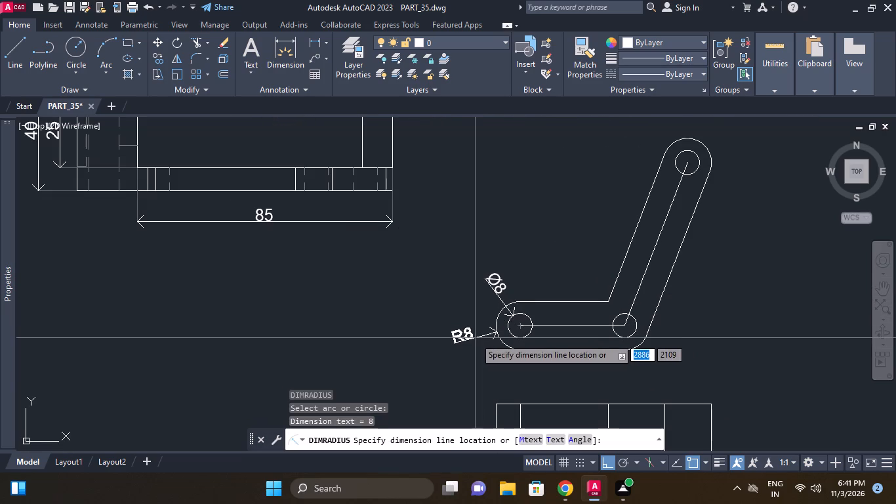
{"action": "left_click", "coordinate": [475, 338]}
{"action": "key", "text": "Escape"}
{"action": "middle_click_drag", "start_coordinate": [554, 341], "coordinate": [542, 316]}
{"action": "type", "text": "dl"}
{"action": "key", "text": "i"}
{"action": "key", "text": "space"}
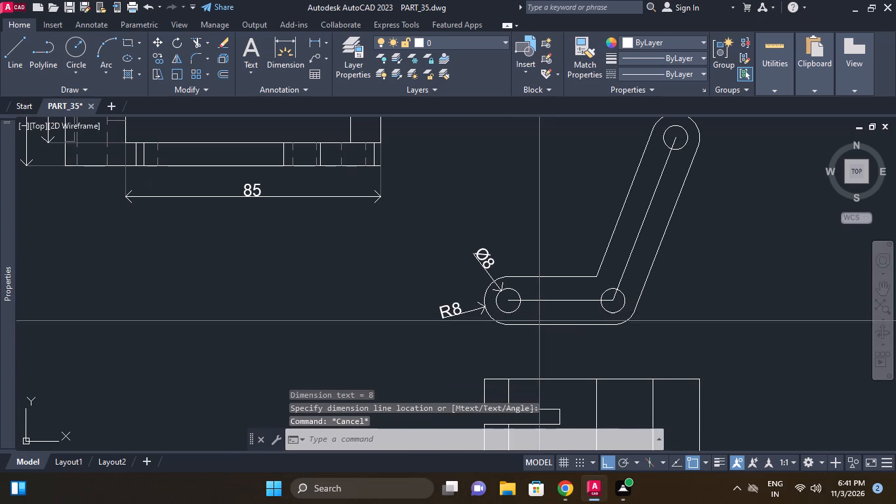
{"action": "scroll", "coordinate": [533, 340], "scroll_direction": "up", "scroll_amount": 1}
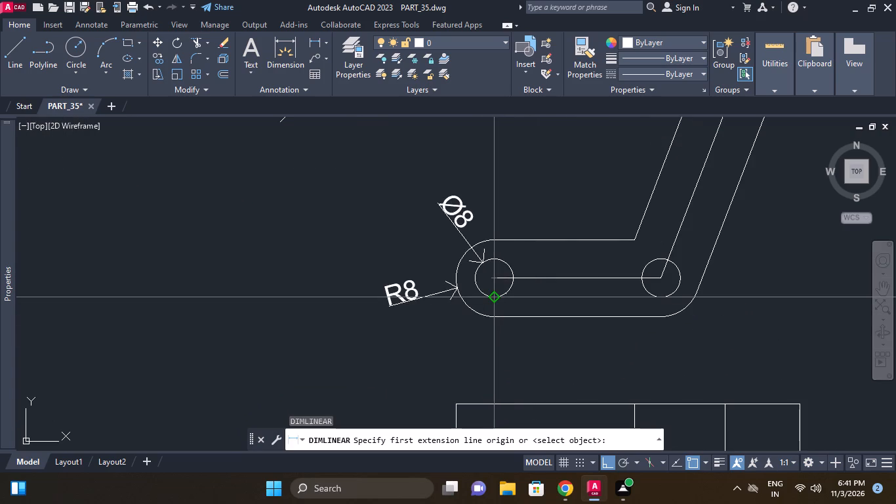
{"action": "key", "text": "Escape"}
Match the bent link's slanted and horizontal centrelines to the red dash-dot centreline of part 04.
{"action": "scroll", "coordinate": [565, 278], "scroll_direction": "down", "scroll_amount": 4}
{"action": "scroll", "coordinate": [597, 220], "scroll_direction": "up", "scroll_amount": 1}
{"action": "left_click", "coordinate": [609, 192]}
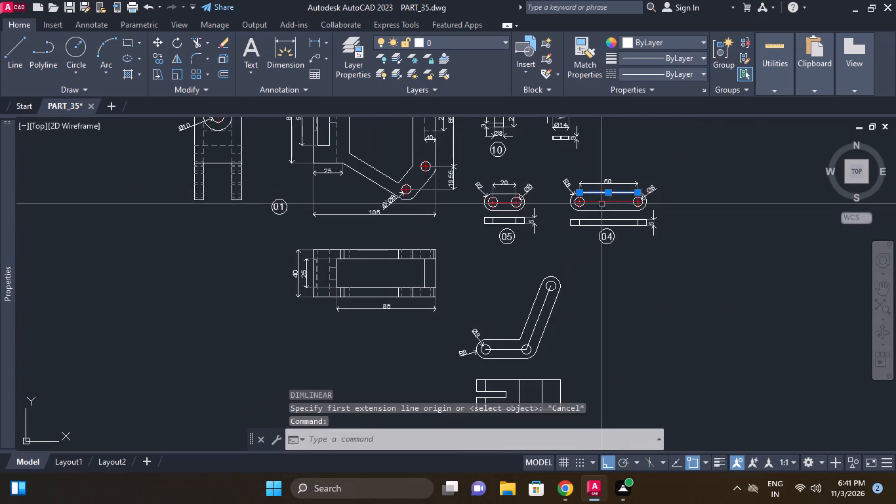
{"action": "key", "text": "Escape"}
{"action": "left_click", "coordinate": [601, 203]}
{"action": "scroll", "coordinate": [600, 204], "scroll_direction": "up", "scroll_amount": 2}
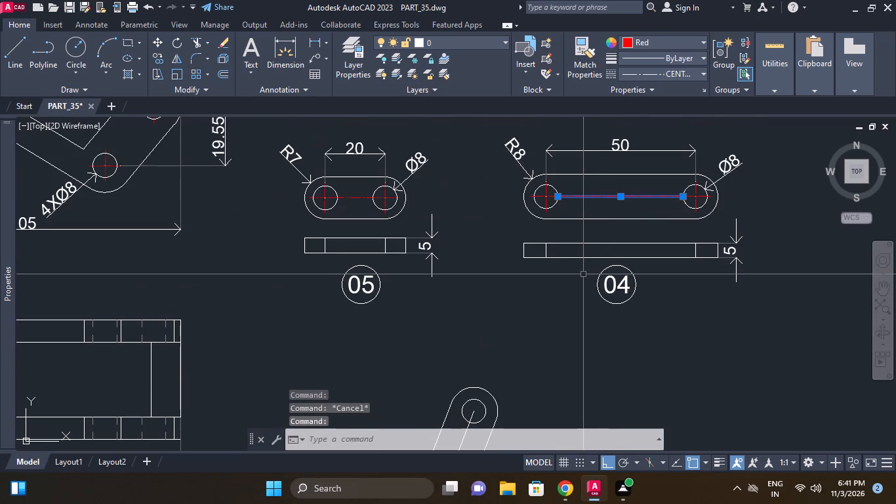
{"action": "left_click", "coordinate": [582, 63]}
{"action": "middle_click_drag", "start_coordinate": [491, 307], "coordinate": [504, 236]}
{"action": "scroll", "coordinate": [491, 307], "scroll_direction": "down", "scroll_amount": 2}
{"action": "scroll", "coordinate": [504, 310], "scroll_direction": "up", "scroll_amount": 3}
{"action": "left_click", "coordinate": [444, 270]}
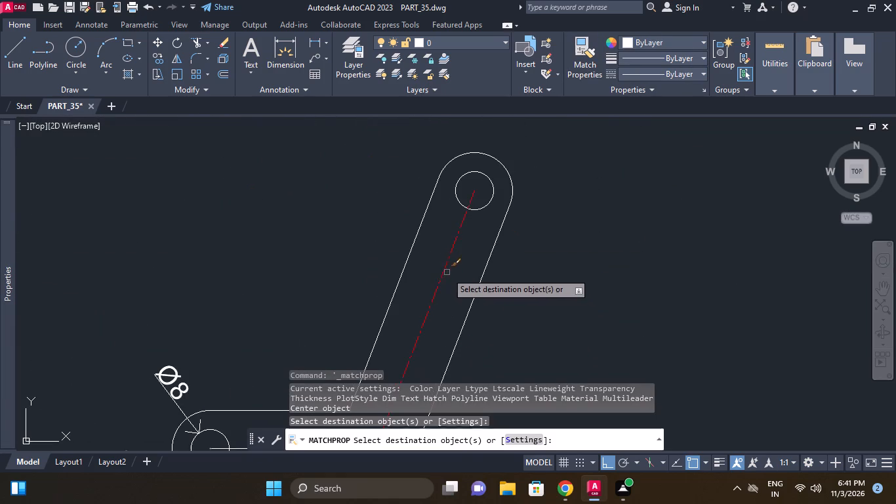
{"action": "scroll", "coordinate": [447, 272], "scroll_direction": "down", "scroll_amount": 2}
{"action": "middle_click_drag", "start_coordinate": [447, 293], "coordinate": [500, 256]}
{"action": "scroll", "coordinate": [414, 323], "scroll_direction": "up", "scroll_amount": 1}
{"action": "left_click", "coordinate": [459, 301]}
{"action": "left_click", "coordinate": [444, 309]}
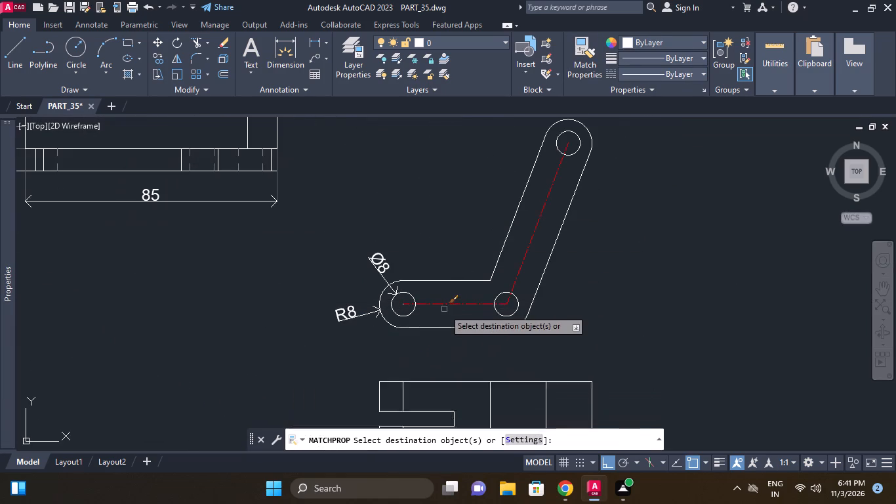
{"action": "right_click", "coordinate": [458, 299]}
{"action": "left_click", "coordinate": [502, 321]}
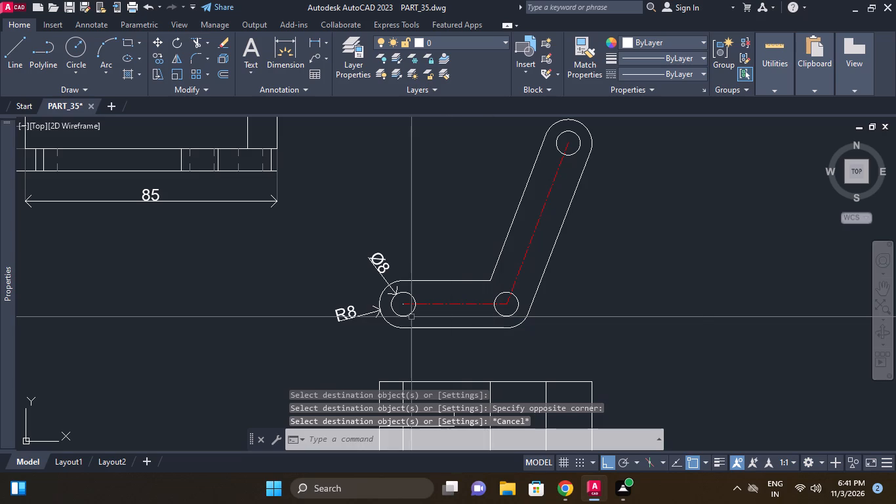
Offset each of the bent link's three hole circles outward by 1.
{"action": "scroll", "coordinate": [410, 317], "scroll_direction": "up", "scroll_amount": 2}
{"action": "type", "text": "o 1"}
{"action": "key", "text": "space"}
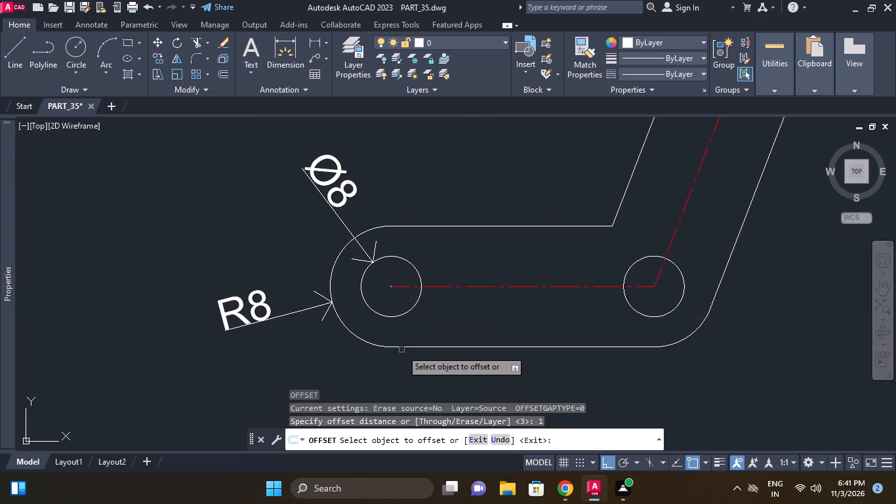
{"action": "left_click", "coordinate": [405, 315]}
{"action": "left_click", "coordinate": [429, 326]}
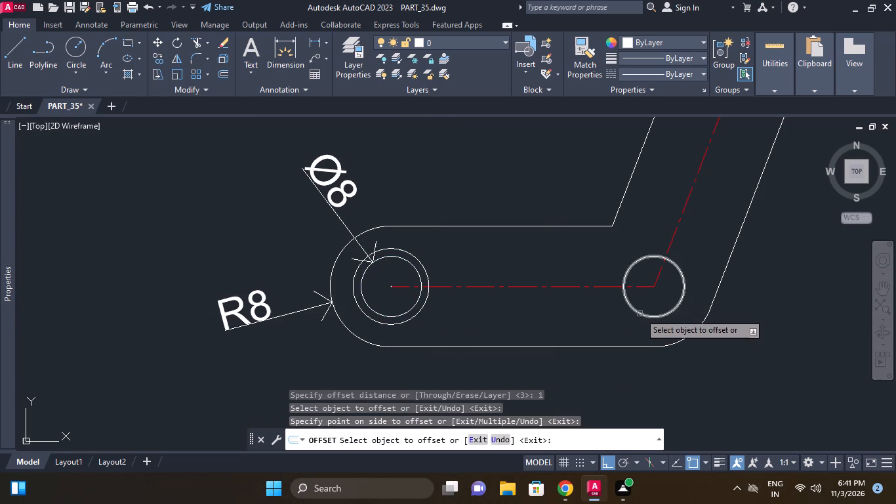
{"action": "left_click_drag", "start_coordinate": [640, 313], "coordinate": [590, 326]}
{"action": "left_click", "coordinate": [590, 326]}
{"action": "middle_click_drag", "start_coordinate": [617, 281], "coordinate": [573, 381]}
{"action": "scroll", "coordinate": [617, 284], "scroll_direction": "down", "scroll_amount": 1}
{"action": "scroll", "coordinate": [714, 139], "scroll_direction": "up", "scroll_amount": 1}
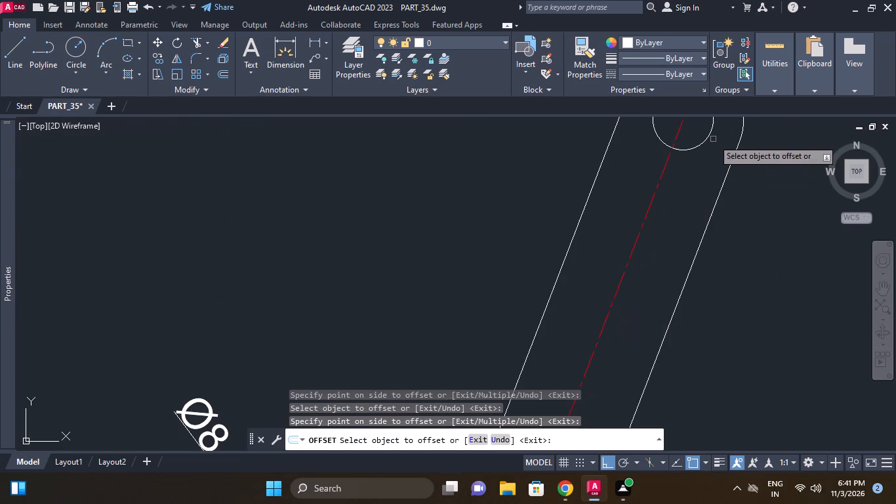
{"action": "left_click", "coordinate": [695, 144]}
{"action": "left_click", "coordinate": [695, 162]}
{"action": "key", "text": "Escape"}
Add centre marks to the three offset circles around the bent link's holes.
{"action": "middle_click_drag", "start_coordinate": [695, 162], "coordinate": [692, 177]}
{"action": "type", "text": "cm"}
{"action": "key", "text": "space"}
{"action": "left_click", "coordinate": [697, 167]}
{"action": "scroll", "coordinate": [674, 214], "scroll_direction": "down", "scroll_amount": 2}
{"action": "middle_click_drag", "start_coordinate": [674, 214], "coordinate": [703, 162]}
{"action": "middle_click_drag", "start_coordinate": [565, 278], "coordinate": [642, 196]}
{"action": "scroll", "coordinate": [629, 230], "scroll_direction": "up", "scroll_amount": 1}
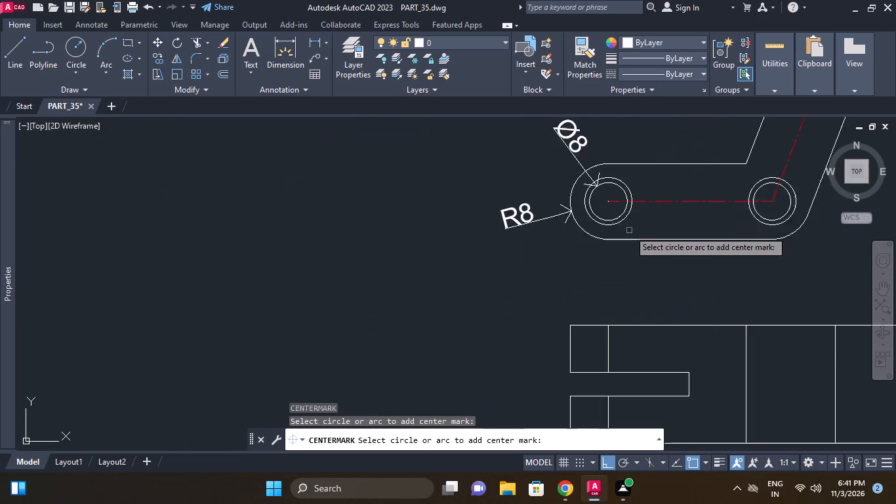
{"action": "scroll", "coordinate": [629, 230], "scroll_direction": "up", "scroll_amount": 2}
{"action": "left_click", "coordinate": [611, 207]}
{"action": "scroll", "coordinate": [657, 238], "scroll_direction": "down", "scroll_amount": 1}
{"action": "middle_click_drag", "start_coordinate": [645, 243], "coordinate": [408, 292]}
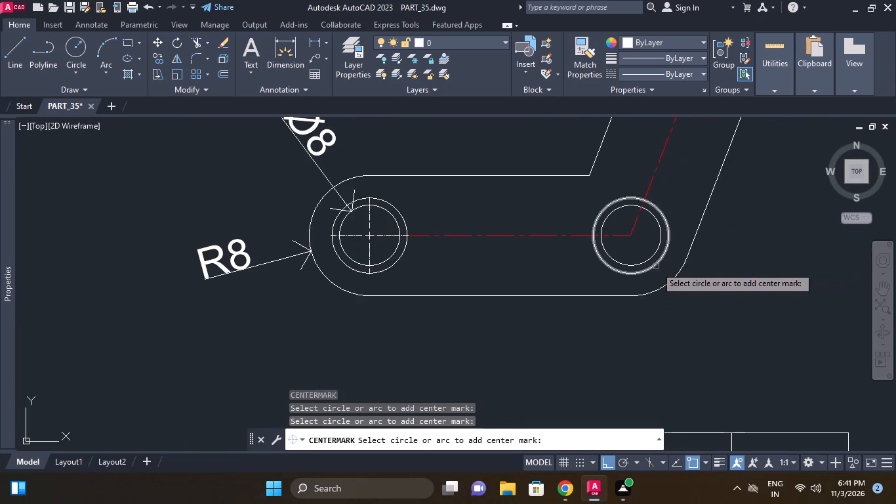
{"action": "left_click", "coordinate": [656, 266]}
{"action": "key", "text": "Escape"}
Erase the three offset circles around the holes, keeping their centre marks.
{"action": "left_click", "coordinate": [650, 270]}
{"action": "key", "text": "e"}
{"action": "key", "text": "space"}
{"action": "left_click", "coordinate": [393, 262]}
{"action": "key", "text": "space"}
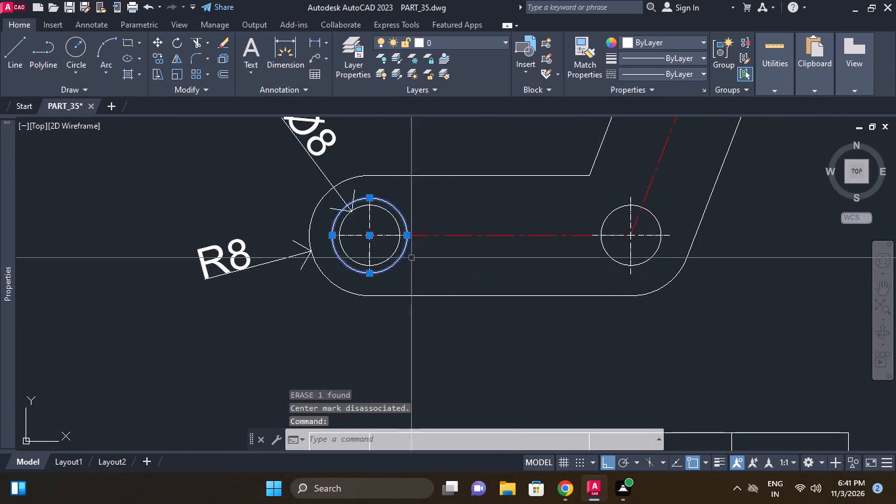
{"action": "scroll", "coordinate": [495, 268], "scroll_direction": "down", "scroll_amount": 1}
{"action": "middle_click_drag", "start_coordinate": [491, 278], "coordinate": [441, 377]}
{"action": "key", "text": "space"}
{"action": "middle_click_drag", "start_coordinate": [622, 200], "coordinate": [596, 358]}
{"action": "scroll", "coordinate": [611, 249], "scroll_direction": "up", "scroll_amount": 2}
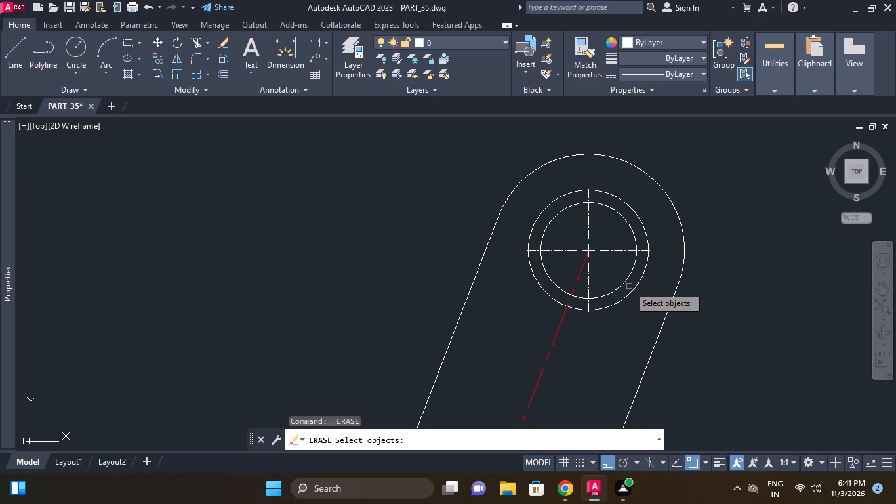
{"action": "left_click", "coordinate": [629, 294]}
{"action": "key", "text": "space"}
Match the three holes' centre marks to the link's red slanted centreline.
{"action": "left_click", "coordinate": [577, 322]}
{"action": "left_click", "coordinate": [562, 320]}
{"action": "left_click", "coordinate": [562, 319]}
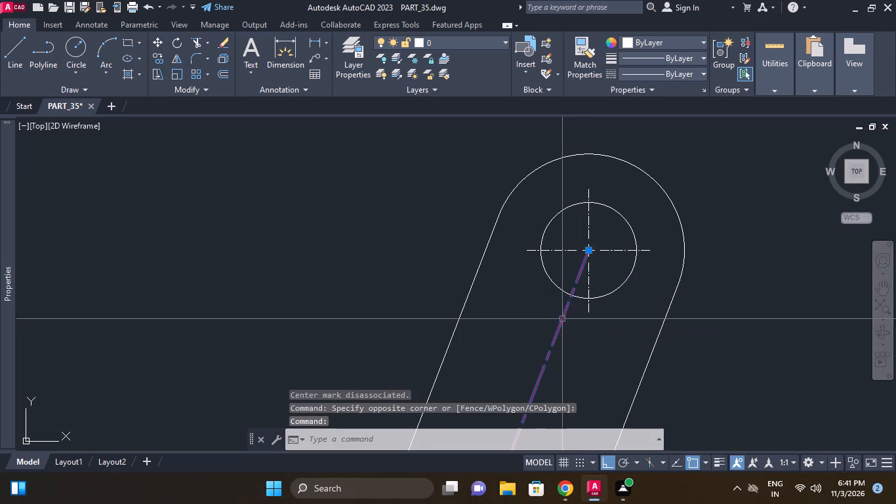
{"action": "left_click", "coordinate": [594, 70]}
{"action": "left_click", "coordinate": [586, 226]}
{"action": "scroll", "coordinate": [587, 223], "scroll_direction": "down", "scroll_amount": 3}
{"action": "middle_click_drag", "start_coordinate": [587, 223], "coordinate": [607, 191]}
{"action": "middle_click_drag", "start_coordinate": [565, 320], "coordinate": [615, 277]}
{"action": "scroll", "coordinate": [589, 318], "scroll_direction": "up", "scroll_amount": 1}
{"action": "scroll", "coordinate": [461, 361], "scroll_direction": "up", "scroll_amount": 1}
{"action": "left_click", "coordinate": [423, 329]}
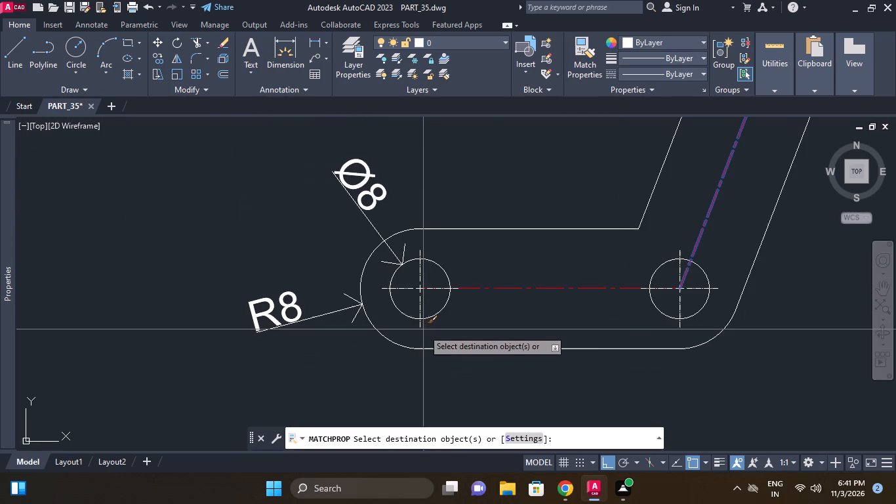
{"action": "left_click", "coordinate": [418, 325]}
{"action": "left_click", "coordinate": [686, 291]}
{"action": "right_click", "coordinate": [746, 284]}
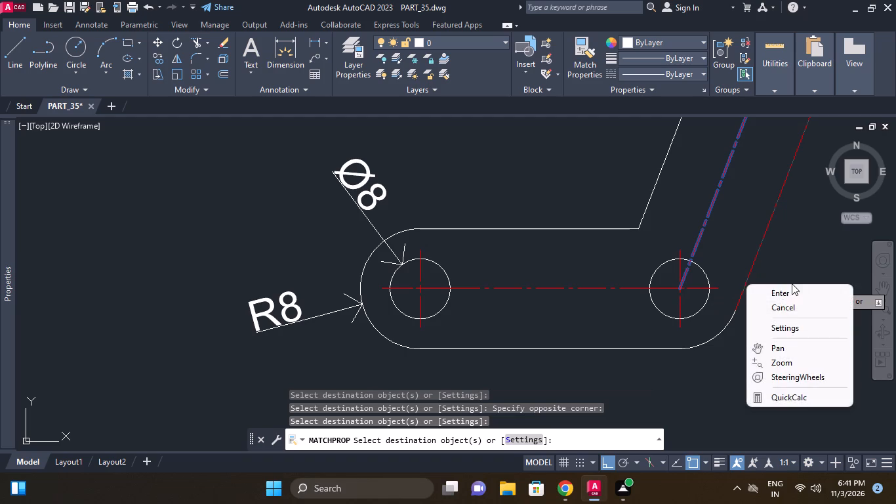
{"action": "left_click", "coordinate": [784, 297]}
{"action": "scroll", "coordinate": [777, 320], "scroll_direction": "down", "scroll_amount": 2}
{"action": "middle_click_drag", "start_coordinate": [785, 350], "coordinate": [695, 335]}
{"action": "scroll", "coordinate": [706, 338], "scroll_direction": "down", "scroll_amount": 1}
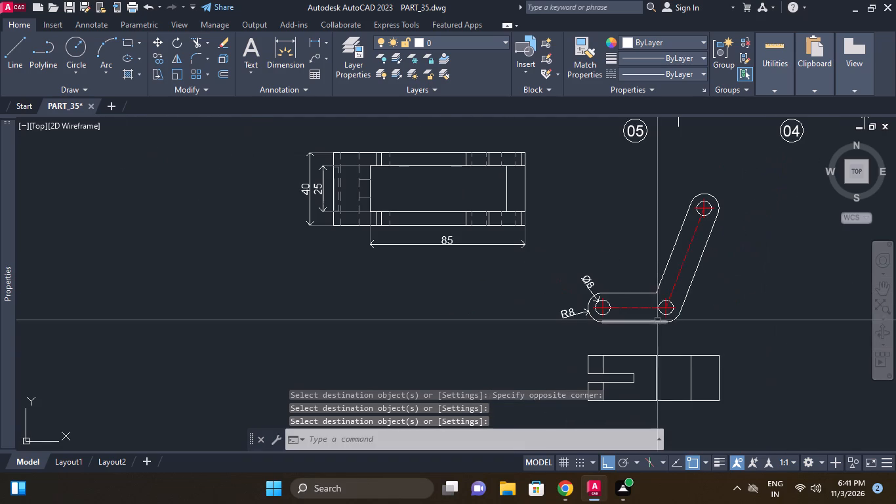
Add a horizontal linear dimension between the bent link's two lower holes, placed just below the link.
{"action": "left_click", "coordinate": [308, 41]}
{"action": "scroll", "coordinate": [525, 295], "scroll_direction": "up", "scroll_amount": 2}
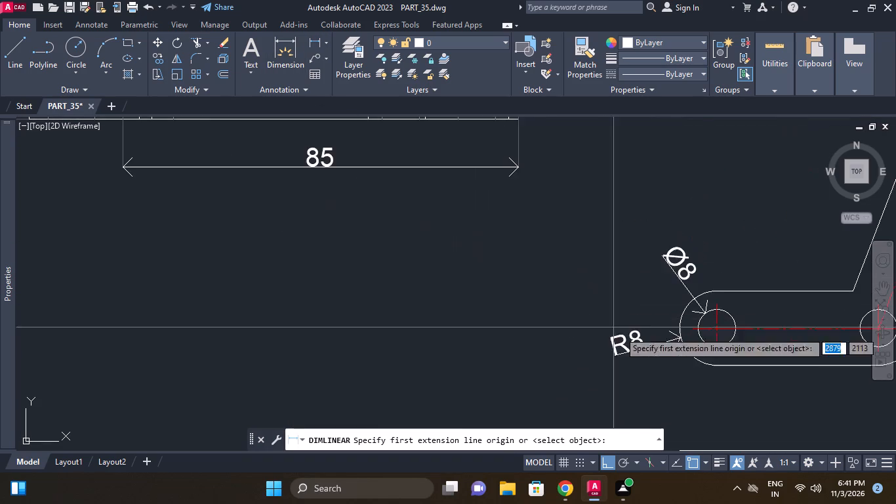
{"action": "middle_click_drag", "start_coordinate": [712, 364], "coordinate": [365, 275]}
{"action": "scroll", "coordinate": [368, 274], "scroll_direction": "up", "scroll_amount": 1}
{"action": "left_click", "coordinate": [371, 262]}
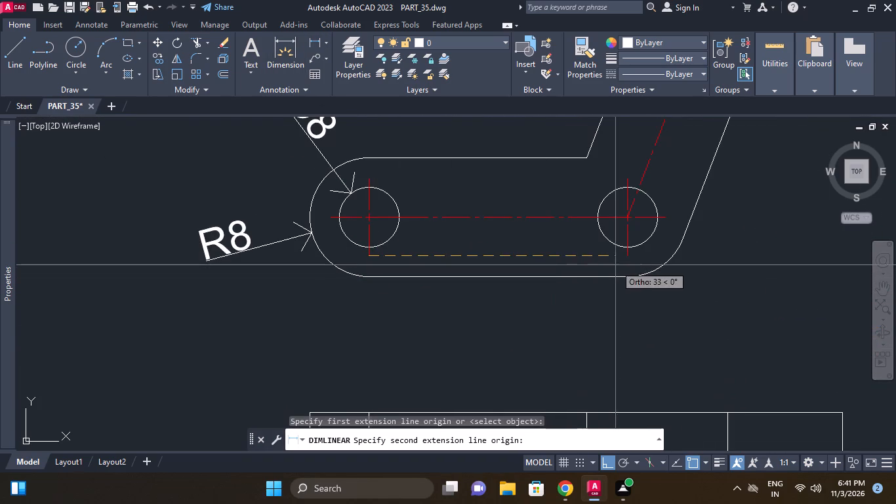
{"action": "left_click", "coordinate": [625, 257]}
{"action": "left_click", "coordinate": [582, 347]}
Set the precision of the lower hole-spacing dimension to two decimal places (0.00).
{"action": "left_click", "coordinate": [519, 327]}
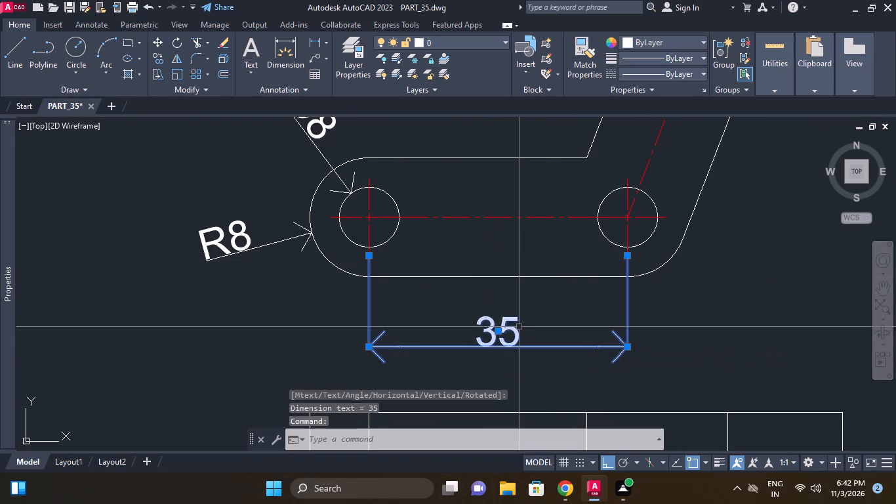
{"action": "right_click", "coordinate": [476, 317]}
{"action": "left_click", "coordinate": [535, 130]}
{"action": "left_click", "coordinate": [680, 152]}
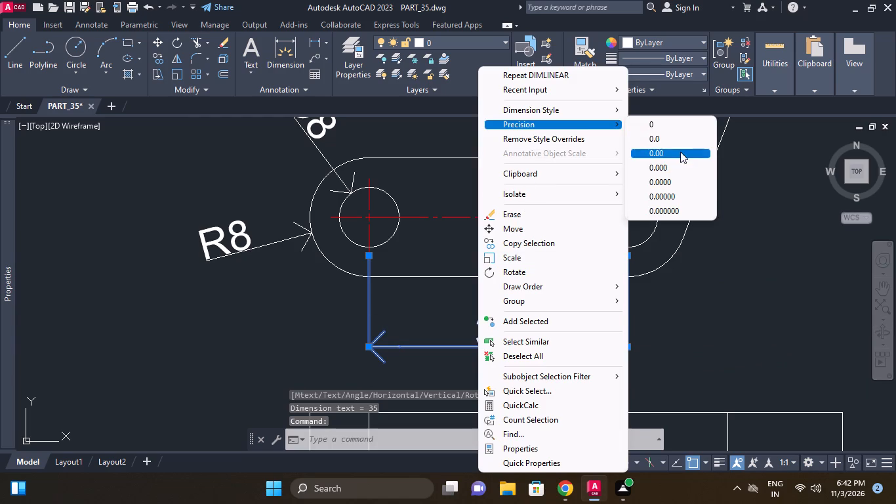
{"action": "middle_click_drag", "start_coordinate": [673, 249], "coordinate": [649, 263]}
{"action": "key", "text": "Escape"}
Add a vertical linear dimension from the bend hole to the link's upper hole, placed outside the slanted arm.
{"action": "middle_click_drag", "start_coordinate": [674, 266], "coordinate": [640, 276]}
{"action": "key", "text": "d"}
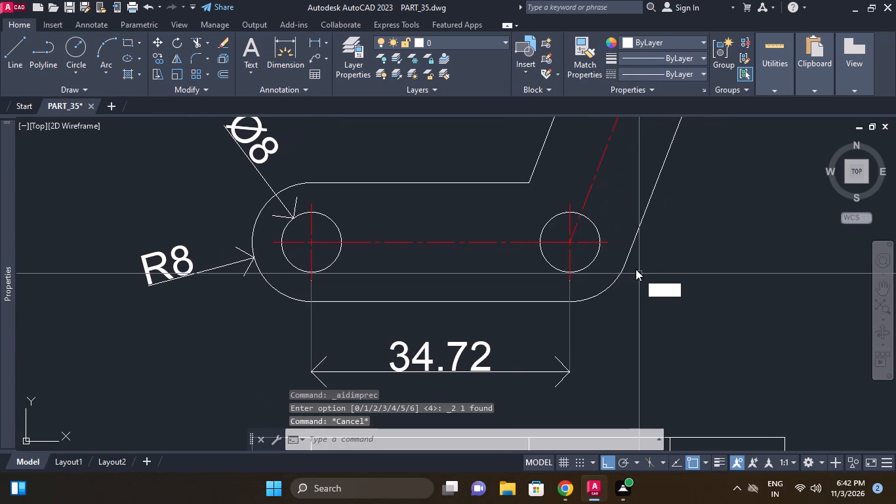
{"action": "key", "text": "l"}
{"action": "key", "text": "i"}
{"action": "key", "text": "space"}
{"action": "left_click", "coordinate": [611, 244]}
{"action": "scroll", "coordinate": [661, 215], "scroll_direction": "down", "scroll_amount": 3}
{"action": "middle_click_drag", "start_coordinate": [659, 245], "coordinate": [596, 389]}
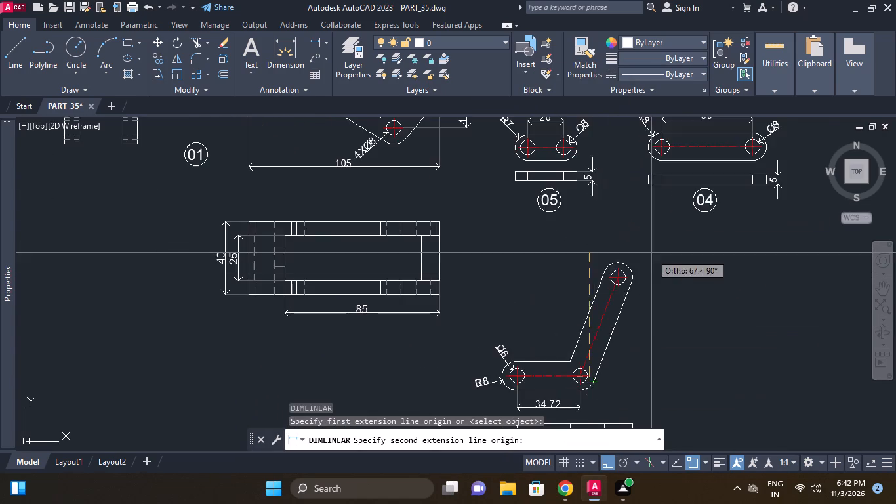
{"action": "scroll", "coordinate": [637, 268], "scroll_direction": "up", "scroll_amount": 2}
{"action": "left_click", "coordinate": [614, 293]}
{"action": "middle_click_drag", "start_coordinate": [648, 320], "coordinate": [632, 259]}
{"action": "left_click", "coordinate": [673, 285]}
{"action": "key", "text": "Escape"}
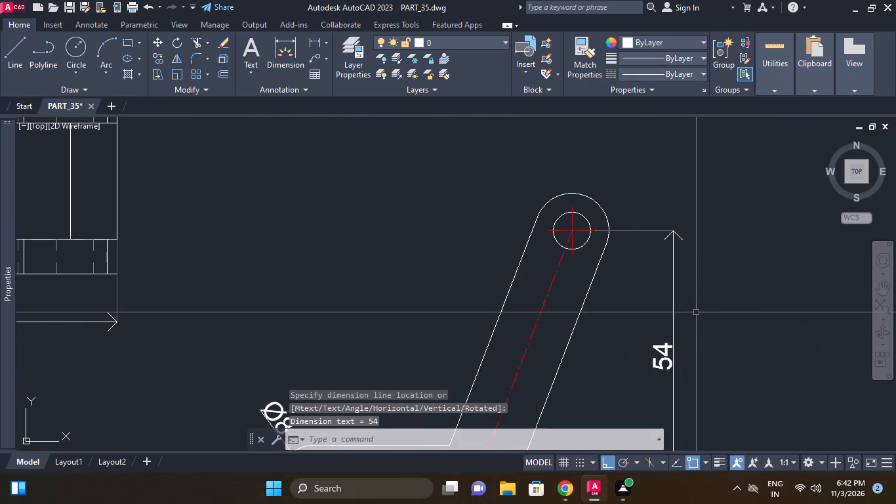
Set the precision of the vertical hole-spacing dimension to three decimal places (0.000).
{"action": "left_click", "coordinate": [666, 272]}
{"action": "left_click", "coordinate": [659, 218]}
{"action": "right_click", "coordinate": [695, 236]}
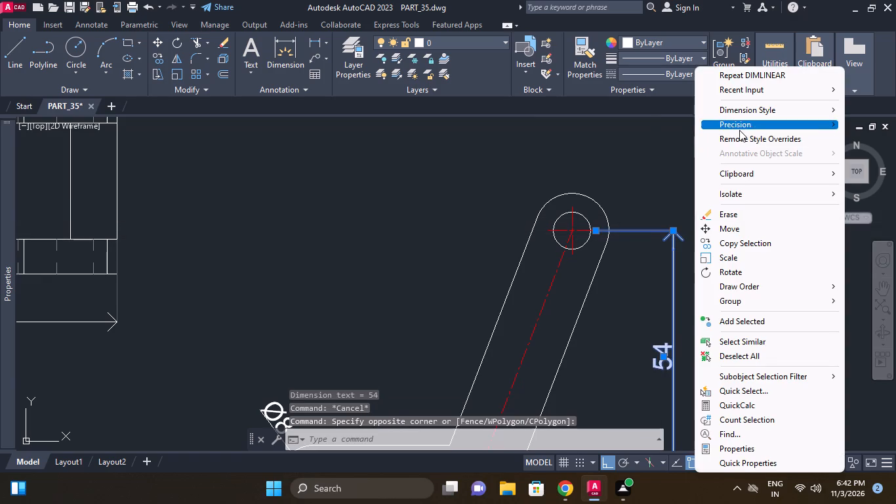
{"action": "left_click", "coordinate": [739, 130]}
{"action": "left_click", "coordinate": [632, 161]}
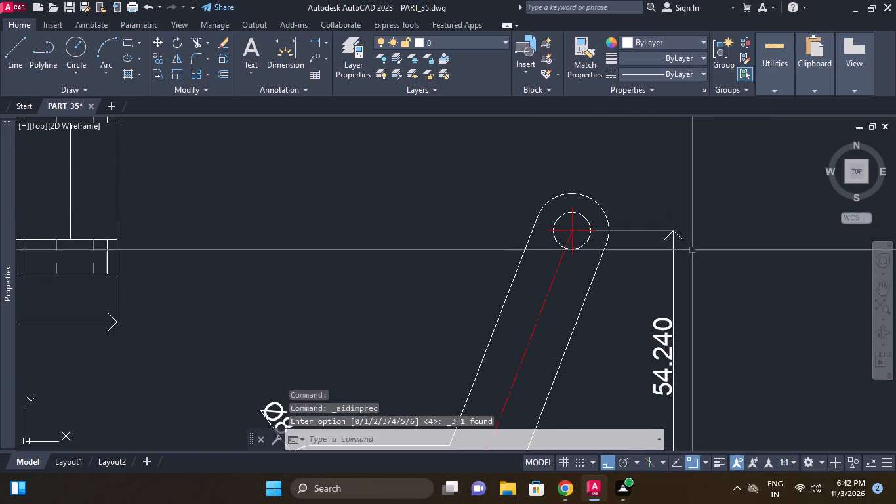
Set the precision of the vertical hole-spacing dimension to two decimal places (0.00).
{"action": "left_click", "coordinate": [701, 270]}
{"action": "left_click", "coordinate": [658, 214]}
{"action": "right_click", "coordinate": [658, 214]}
{"action": "left_click", "coordinate": [714, 124]}
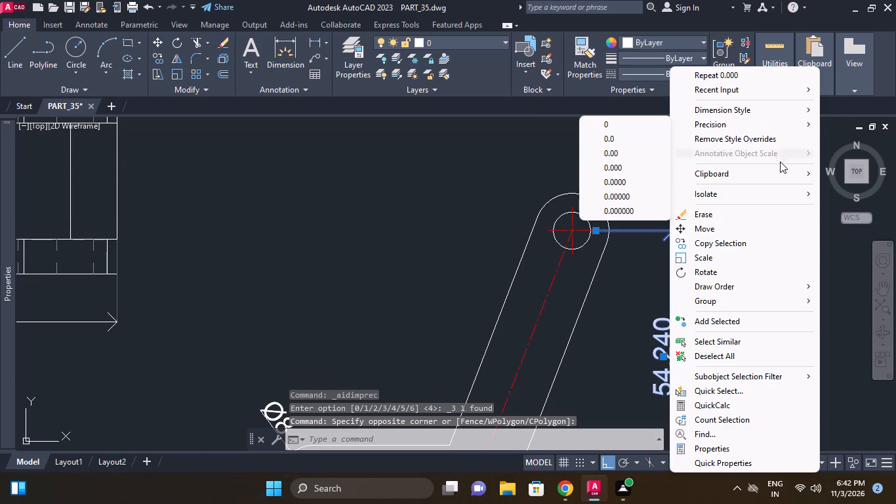
{"action": "left_click", "coordinate": [625, 156]}
{"action": "middle_click_drag", "start_coordinate": [627, 244], "coordinate": [645, 195]}
{"action": "key", "text": "Escape"}
{"action": "middle_click", "coordinate": [617, 224]}
Add a horizontal linear dimension between the bend hole and the upper hole, placed above the slanted arm.
{"action": "scroll", "coordinate": [617, 224], "scroll_direction": "down", "scroll_amount": 1}
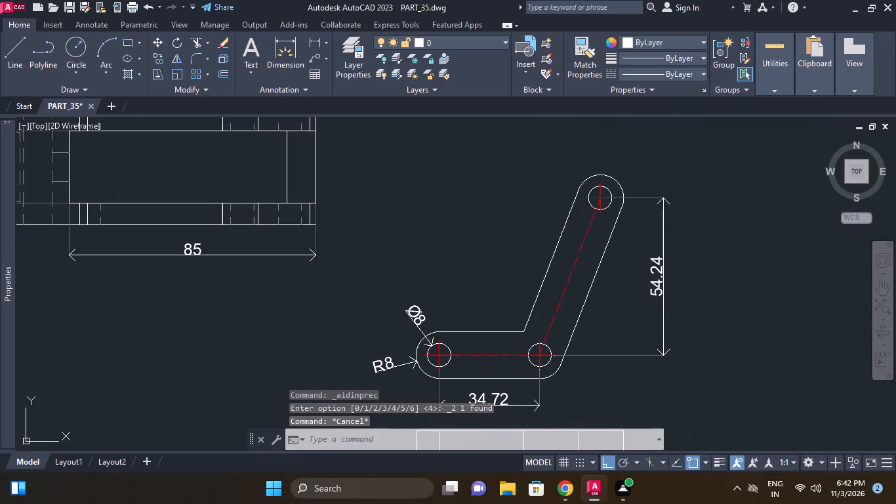
{"action": "type", "text": "dl"}
{"action": "key", "text": "i"}
{"action": "key", "text": "space"}
{"action": "scroll", "coordinate": [553, 278], "scroll_direction": "up", "scroll_amount": 1}
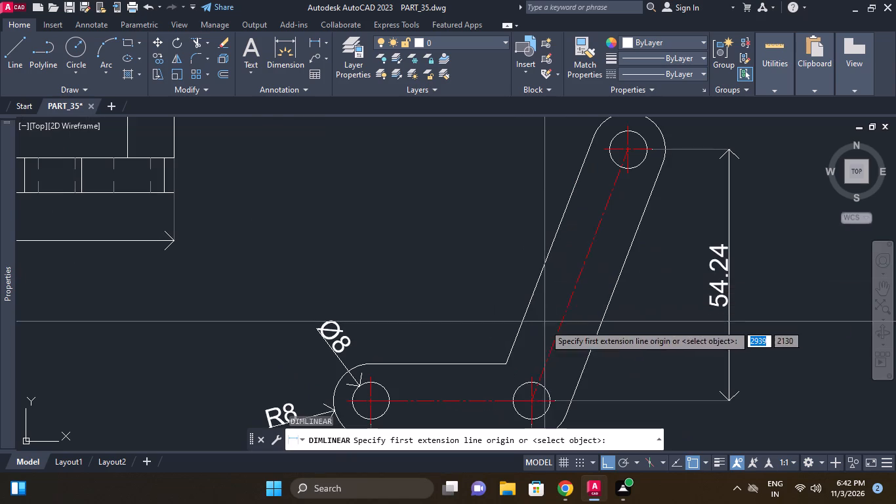
{"action": "left_click", "coordinate": [530, 373]}
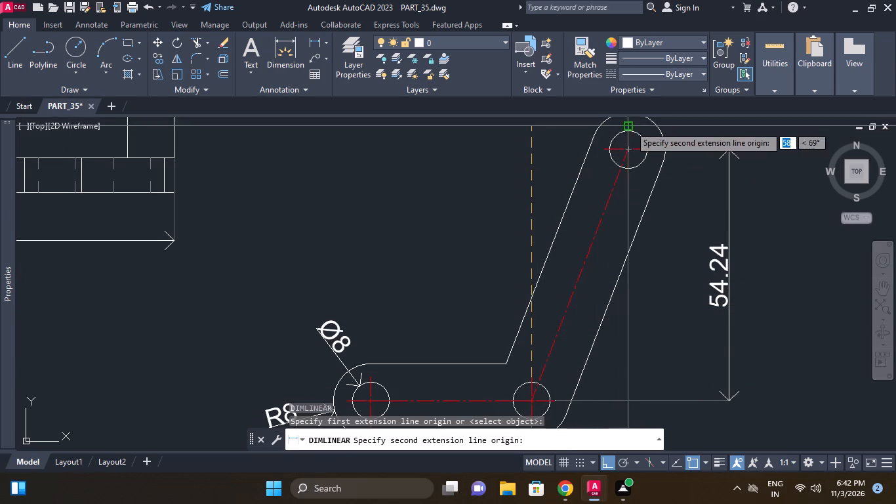
{"action": "left_click", "coordinate": [630, 126]}
{"action": "middle_click_drag", "start_coordinate": [592, 133], "coordinate": [583, 274]}
{"action": "left_click", "coordinate": [576, 207]}
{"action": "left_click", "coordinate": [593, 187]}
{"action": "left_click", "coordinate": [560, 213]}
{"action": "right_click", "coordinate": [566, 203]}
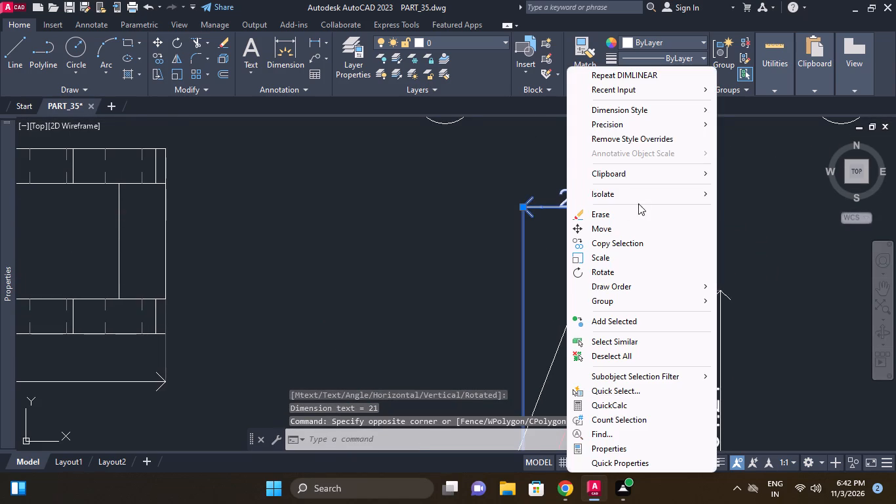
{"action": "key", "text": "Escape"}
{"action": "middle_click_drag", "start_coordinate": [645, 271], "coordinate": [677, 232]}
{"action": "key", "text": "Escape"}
Match the horizontal dimension above the slanted arm to the properties of the vertical hole-spacing dimension.
{"action": "left_click_drag", "start_coordinate": [735, 295], "coordinate": [729, 278]}
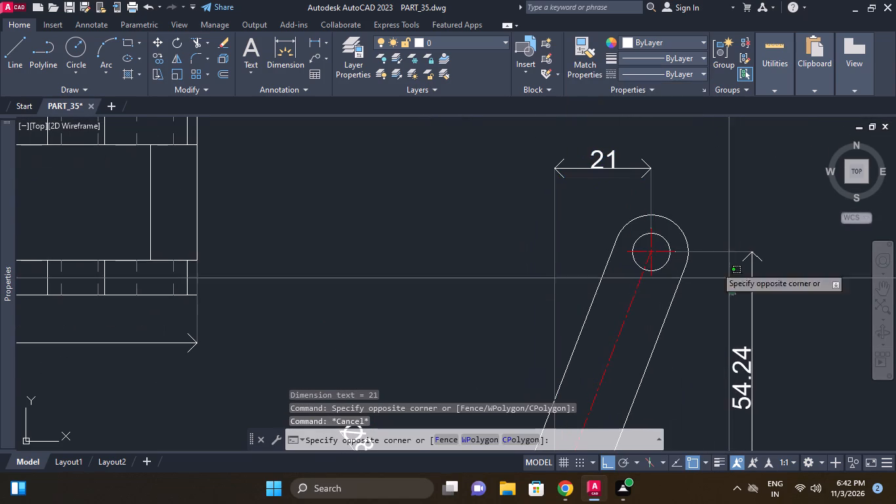
{"action": "left_click", "coordinate": [707, 238]}
{"action": "type", "text": "ma"}
{"action": "key", "text": "space"}
{"action": "left_click", "coordinate": [619, 160]}
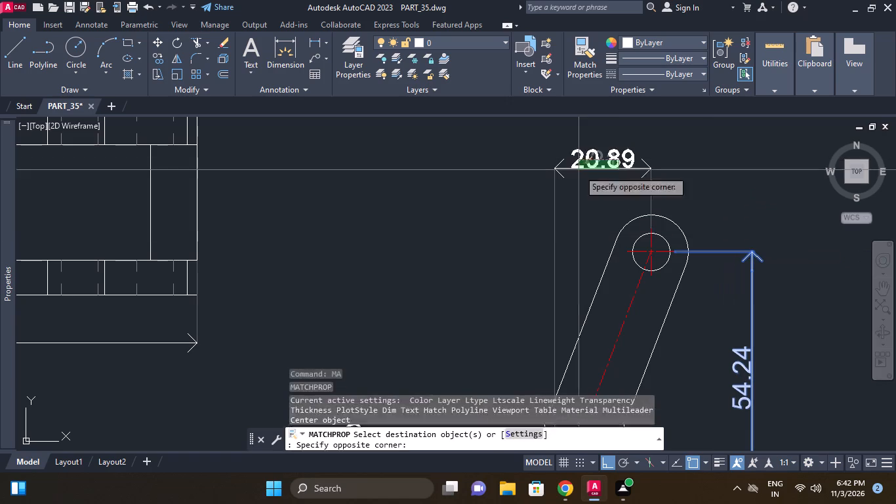
{"action": "left_click", "coordinate": [579, 170]}
{"action": "right_click", "coordinate": [578, 171]}
{"action": "key", "text": "Escape"}
Stretch the vertical hole-spacing dimension line closer to the slanted arm.
{"action": "scroll", "coordinate": [626, 196], "scroll_direction": "down", "scroll_amount": 2}
{"action": "key", "text": "Escape"}
{"action": "scroll", "coordinate": [656, 219], "scroll_direction": "up", "scroll_amount": 2}
{"action": "key", "text": "s"}
{"action": "key", "text": "space"}
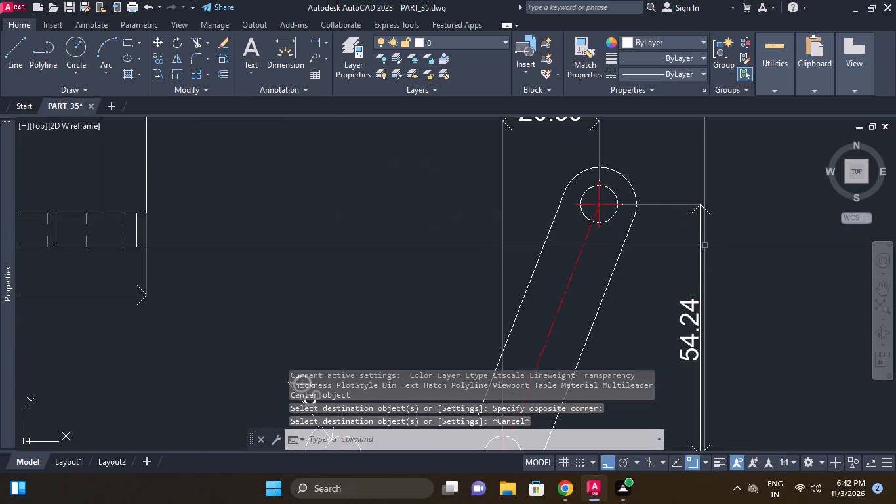
{"action": "left_click_drag", "start_coordinate": [718, 241], "coordinate": [710, 227]}
{"action": "left_click", "coordinate": [680, 190]}
{"action": "key", "text": "space"}
{"action": "left_click", "coordinate": [759, 243]}
{"action": "left_click_drag", "start_coordinate": [727, 255], "coordinate": [722, 253]}
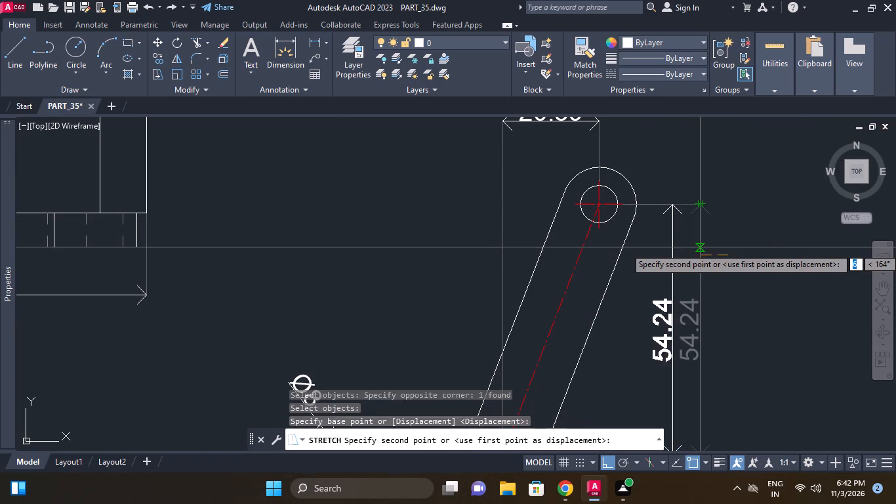
{"action": "left_click", "coordinate": [700, 247]}
{"action": "scroll", "coordinate": [696, 234], "scroll_direction": "down", "scroll_amount": 2}
{"action": "middle_click", "coordinate": [695, 233]}
{"action": "key", "text": "Escape"}
Move the slotted lower view straight down about 16, away from the dimension under the bent link.
{"action": "middle_click_drag", "start_coordinate": [715, 277], "coordinate": [706, 233]}
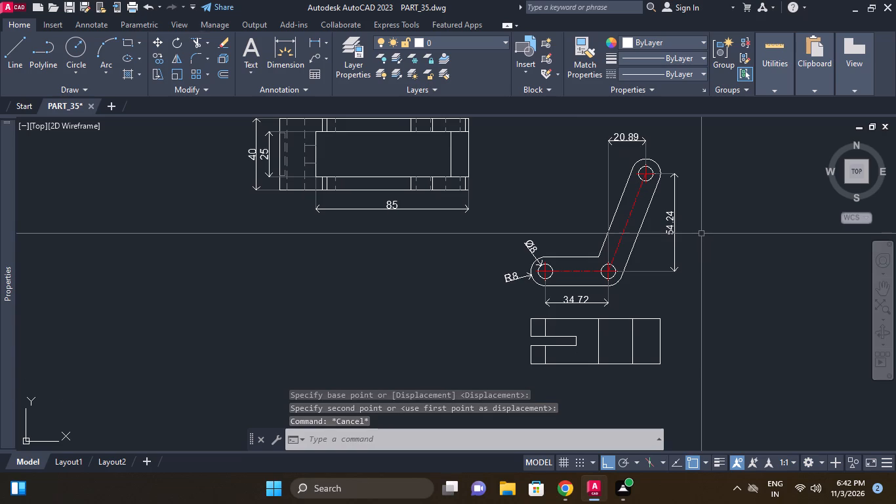
{"action": "middle_click_drag", "start_coordinate": [690, 267], "coordinate": [689, 242]}
{"action": "middle_click_drag", "start_coordinate": [654, 264], "coordinate": [653, 258]}
{"action": "key", "text": "Escape"}
{"action": "left_click_drag", "start_coordinate": [479, 278], "coordinate": [484, 285]}
{"action": "left_click", "coordinate": [689, 375]}
{"action": "key", "text": "m"}
{"action": "key", "text": "space"}
{"action": "left_click", "coordinate": [703, 349]}
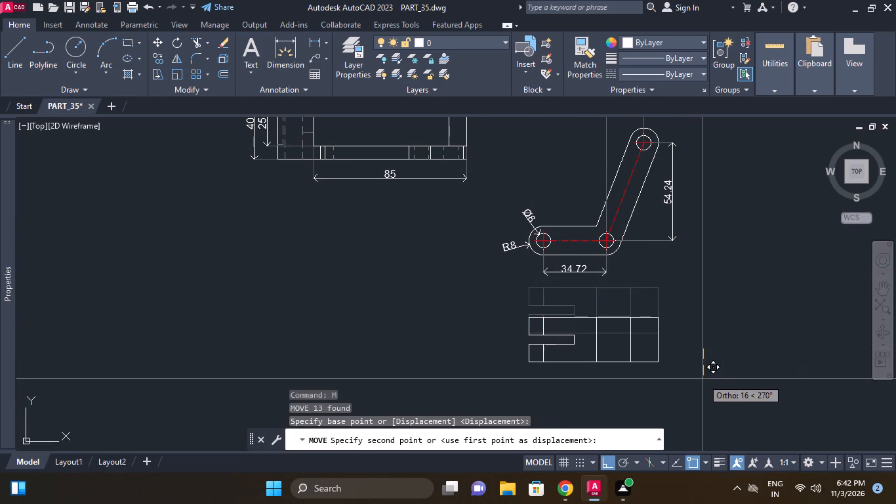
{"action": "left_click", "coordinate": [703, 379]}
{"action": "key", "text": "Escape"}
Dimension the slot's width at its open end in the lower view with a vertical linear dimension.
{"action": "middle_click_drag", "start_coordinate": [632, 354], "coordinate": [632, 334]}
{"action": "key", "text": "d"}
{"action": "key", "text": "l"}
{"action": "key", "text": "i"}
{"action": "key", "text": "space"}
{"action": "scroll", "coordinate": [546, 333], "scroll_direction": "up", "scroll_amount": 1}
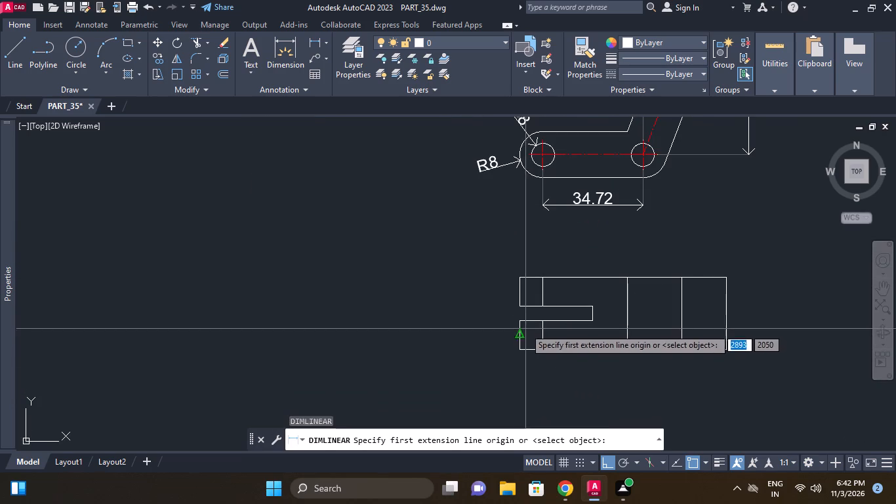
{"action": "left_click", "coordinate": [521, 321]}
{"action": "left_click", "coordinate": [523, 312]}
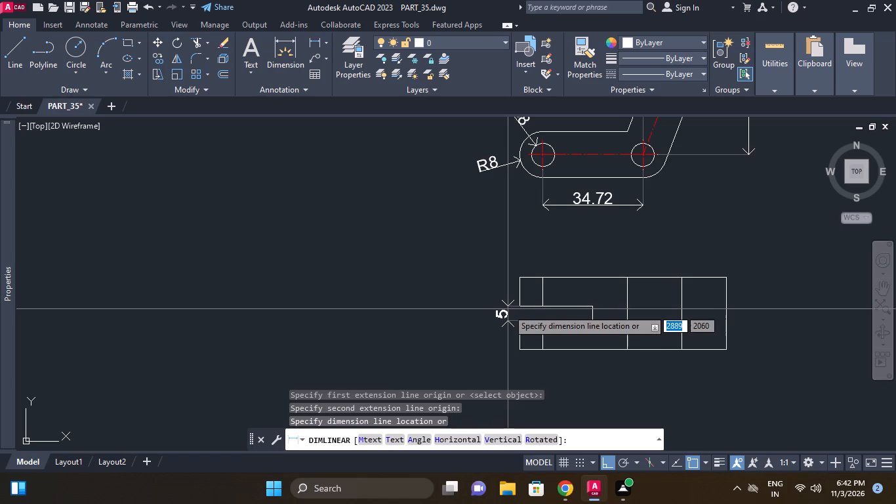
{"action": "left_click", "coordinate": [508, 309]}
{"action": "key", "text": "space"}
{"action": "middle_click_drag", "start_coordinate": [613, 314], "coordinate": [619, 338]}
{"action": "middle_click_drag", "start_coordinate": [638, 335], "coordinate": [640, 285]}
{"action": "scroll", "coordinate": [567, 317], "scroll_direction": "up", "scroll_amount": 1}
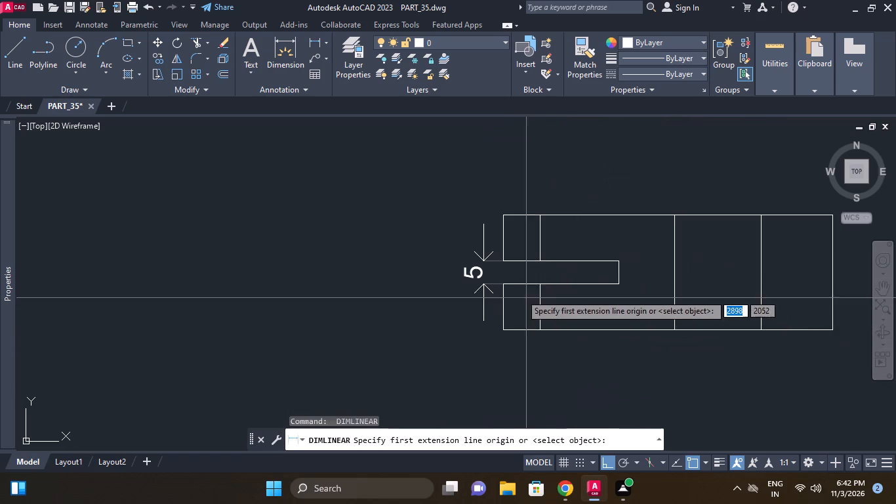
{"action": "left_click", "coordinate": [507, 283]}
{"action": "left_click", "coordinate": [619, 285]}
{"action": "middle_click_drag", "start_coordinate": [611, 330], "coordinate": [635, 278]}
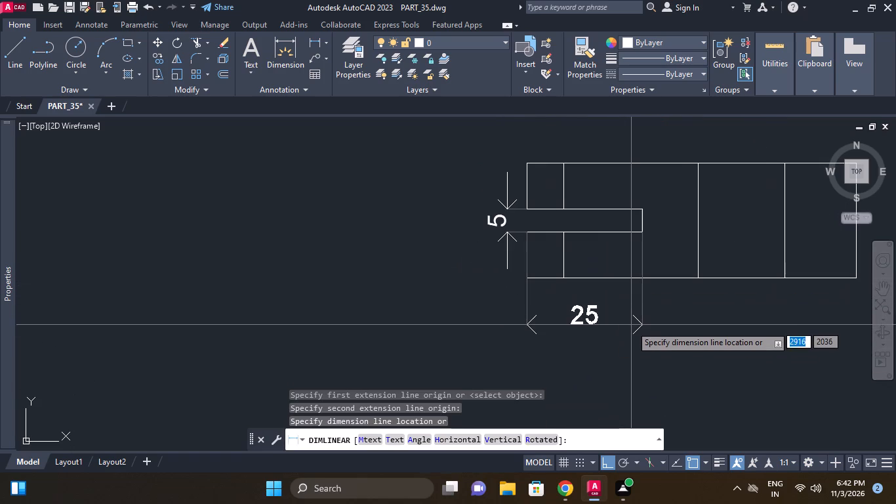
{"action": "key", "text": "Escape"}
Dimension the slot's length from its closed end to the view's open-end edge, placed below the lower view.
{"action": "key", "text": "space"}
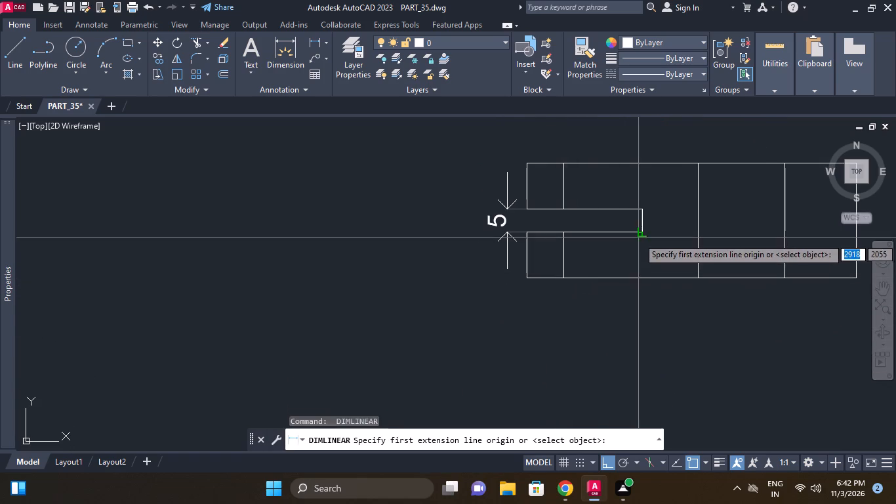
{"action": "left_click", "coordinate": [641, 234]}
{"action": "left_click", "coordinate": [530, 280]}
{"action": "middle_click_drag", "start_coordinate": [563, 338], "coordinate": [571, 312]}
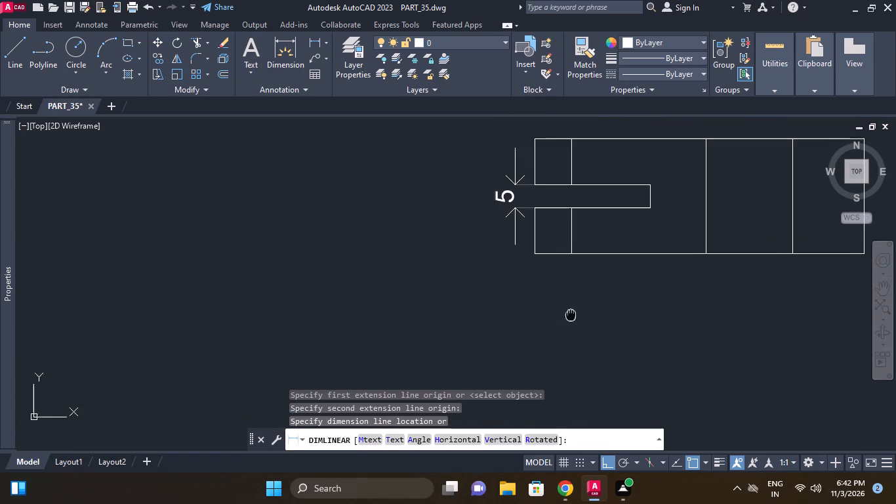
{"action": "middle_click_drag", "start_coordinate": [571, 312], "coordinate": [571, 312]}
{"action": "left_click", "coordinate": [595, 306]}
Dimension the overall height of the slotted lower view on the end edge opposite the slot.
{"action": "key", "text": "space"}
{"action": "middle_click_drag", "start_coordinate": [693, 286], "coordinate": [492, 346]}
{"action": "scroll", "coordinate": [596, 327], "scroll_direction": "down", "scroll_amount": 1}
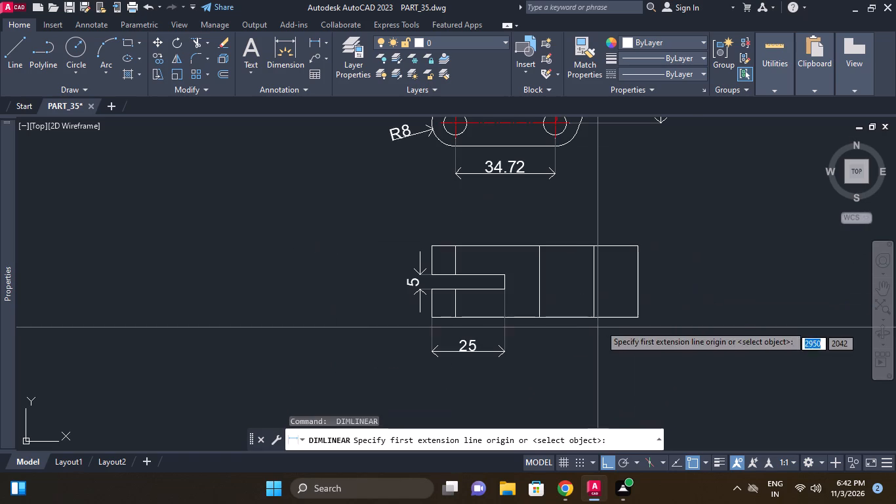
{"action": "key", "text": "space"}
{"action": "left_click", "coordinate": [638, 296]}
{"action": "left_click", "coordinate": [670, 287]}
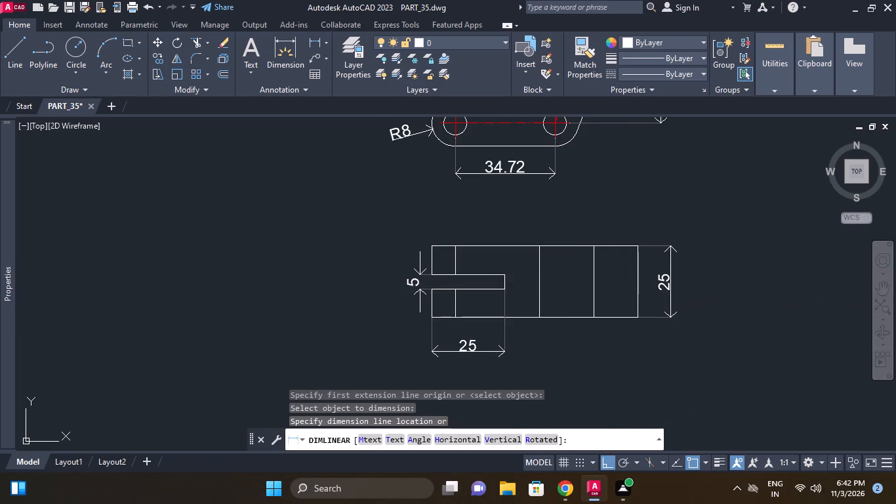
Move the slotted lower view together with its dimensions slightly straight up towards the bent link.
{"action": "scroll", "coordinate": [670, 287], "scroll_direction": "down", "scroll_amount": 1}
{"action": "middle_click", "coordinate": [670, 287]}
{"action": "scroll", "coordinate": [670, 297], "scroll_direction": "down", "scroll_amount": 1}
{"action": "left_click", "coordinate": [711, 366]}
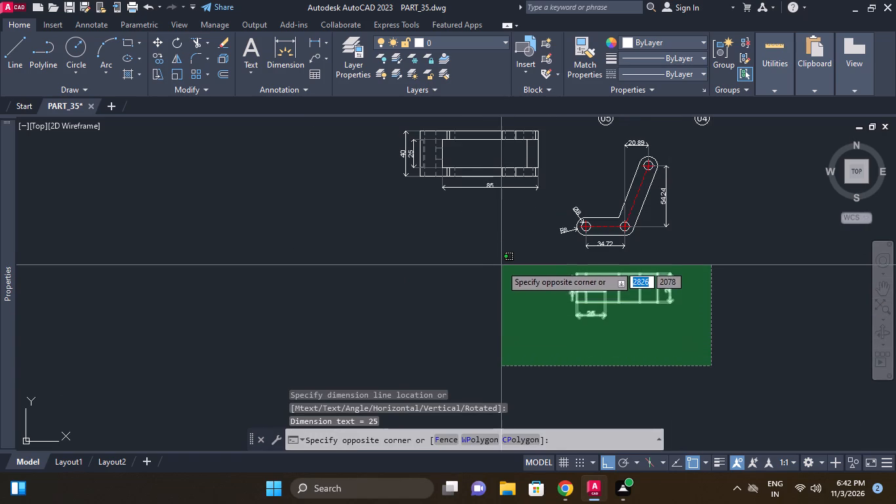
{"action": "left_click", "coordinate": [503, 262]}
{"action": "key", "text": "m"}
{"action": "key", "text": "space"}
{"action": "left_click", "coordinate": [760, 383]}
{"action": "left_click", "coordinate": [760, 373]}
{"action": "key", "text": "Escape"}
Copy the circled item number 04 to below the slotted lower view, with Ortho turned off for placement.
{"action": "scroll", "coordinate": [678, 265], "scroll_direction": "down", "scroll_amount": 1}
{"action": "middle_click_drag", "start_coordinate": [668, 276], "coordinate": [638, 348]}
{"action": "scroll", "coordinate": [697, 273], "scroll_direction": "up", "scroll_amount": 1}
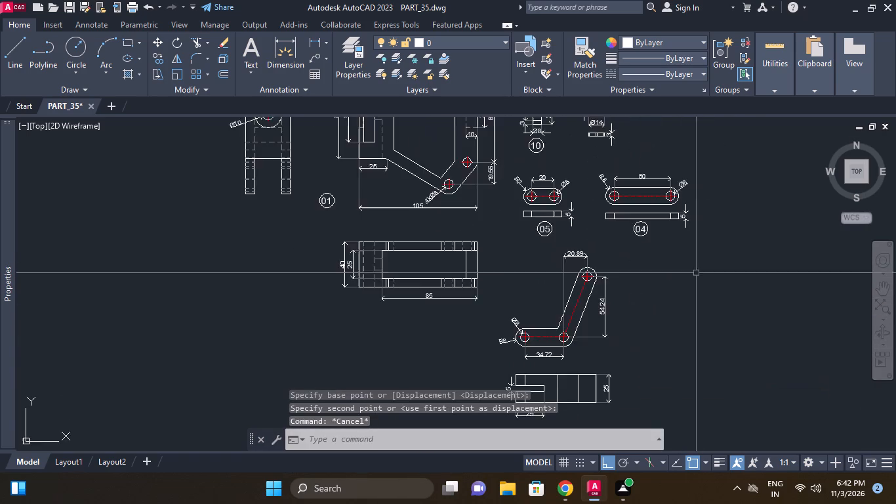
{"action": "scroll", "coordinate": [672, 261], "scroll_direction": "up", "scroll_amount": 1}
{"action": "left_click_drag", "start_coordinate": [657, 245], "coordinate": [647, 237]}
{"action": "left_click", "coordinate": [584, 208]}
{"action": "right_click", "coordinate": [584, 208]}
{"action": "left_click", "coordinate": [664, 257]}
{"action": "left_click_drag", "start_coordinate": [654, 264], "coordinate": [651, 270]}
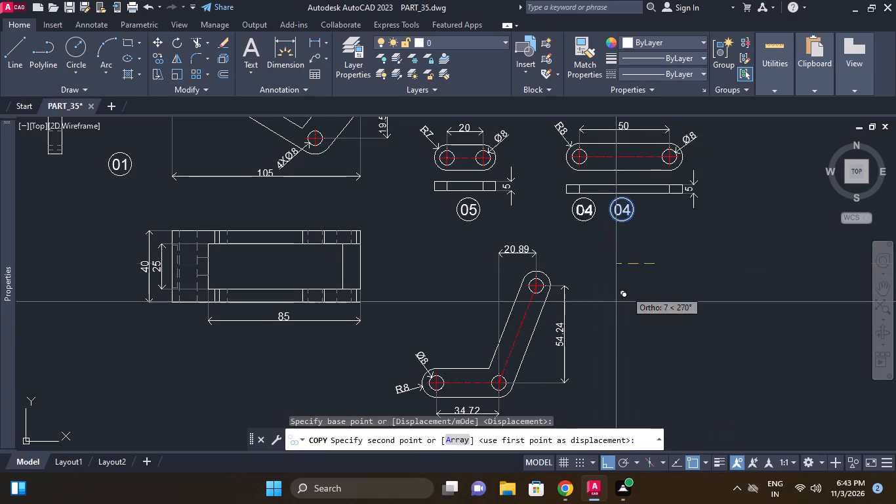
{"action": "middle_click_drag", "start_coordinate": [621, 328], "coordinate": [645, 247]}
{"action": "key", "text": "F8"}
{"action": "middle_click_drag", "start_coordinate": [605, 343], "coordinate": [611, 264]}
{"action": "middle_click_drag", "start_coordinate": [569, 327], "coordinate": [592, 254]}
{"action": "scroll", "coordinate": [569, 339], "scroll_direction": "up", "scroll_amount": 1}
{"action": "left_click", "coordinate": [567, 360]}
{"action": "key", "text": "Escape"}
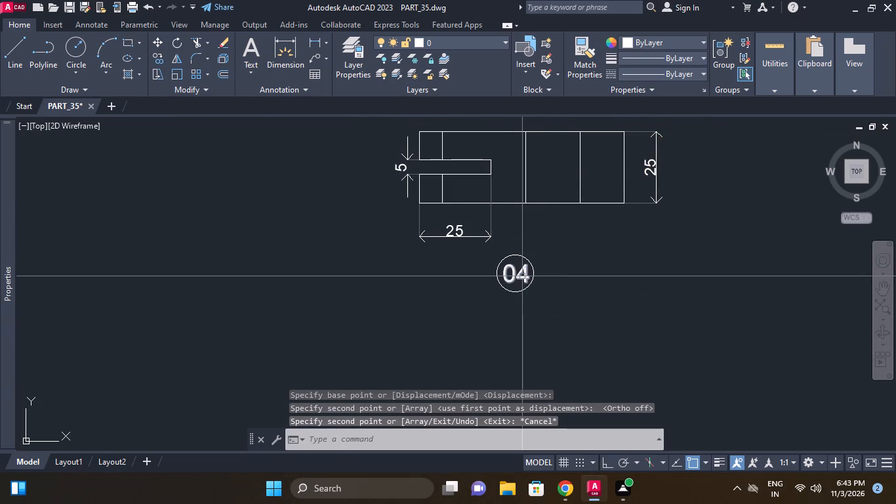
Change the copied item number below the slotted lower view to 02.
{"action": "double_click", "coordinate": [523, 276]}
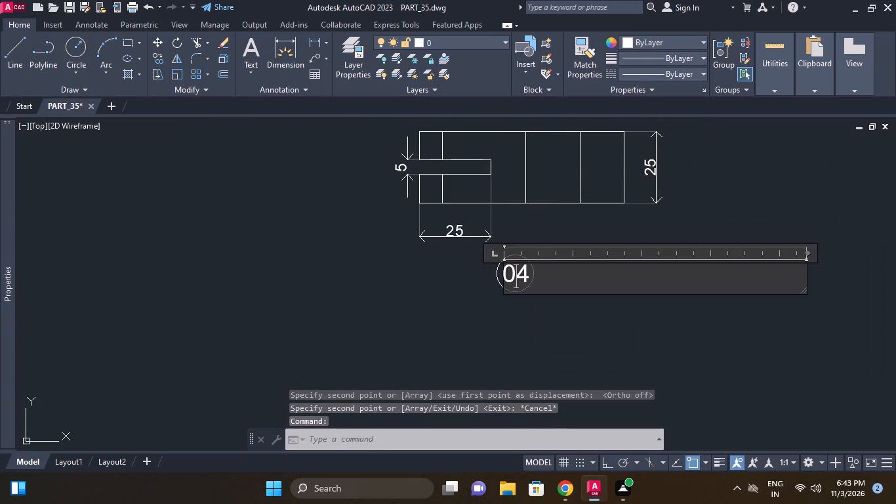
{"action": "key", "text": "ctrl+a"}
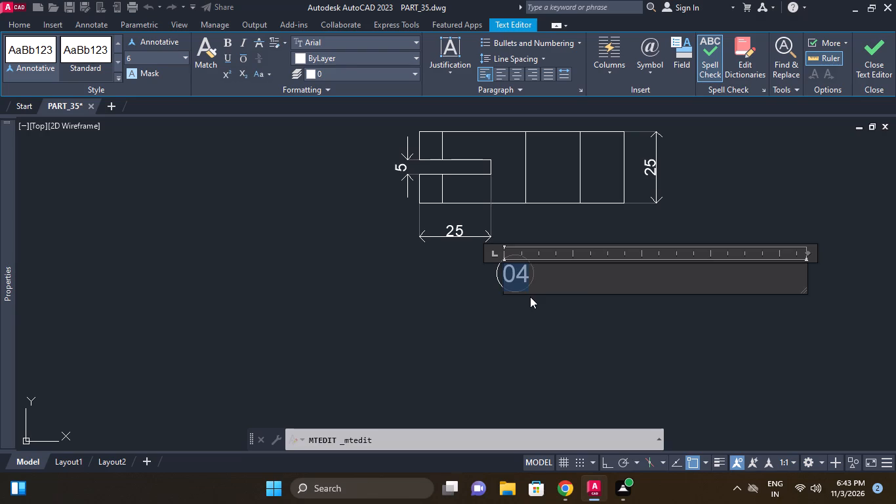
{"action": "type", "text": "02"}
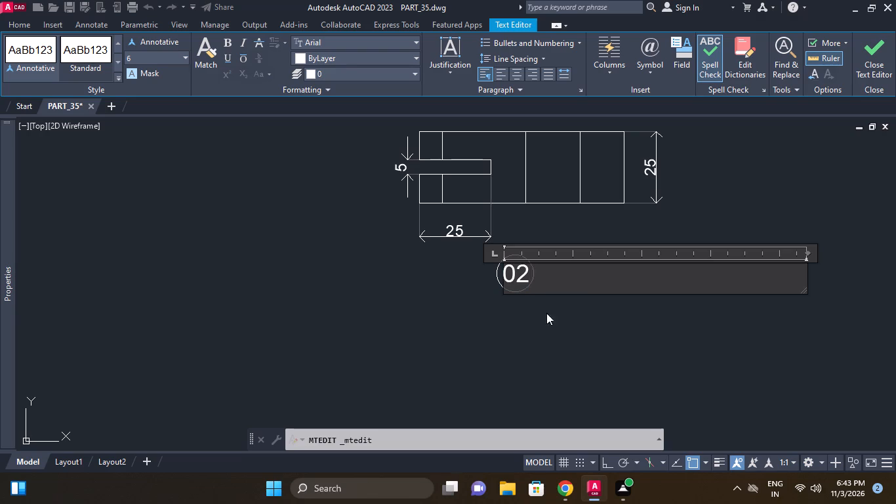
{"action": "left_click", "coordinate": [573, 324]}
Draw a horizontal line 15 long with Ortho on, in the free space below item 04 and beside the bent link.
{"action": "middle_click", "coordinate": [603, 314]}
{"action": "scroll", "coordinate": [601, 315], "scroll_direction": "down", "scroll_amount": 2}
{"action": "middle_click_drag", "start_coordinate": [607, 312], "coordinate": [616, 366]}
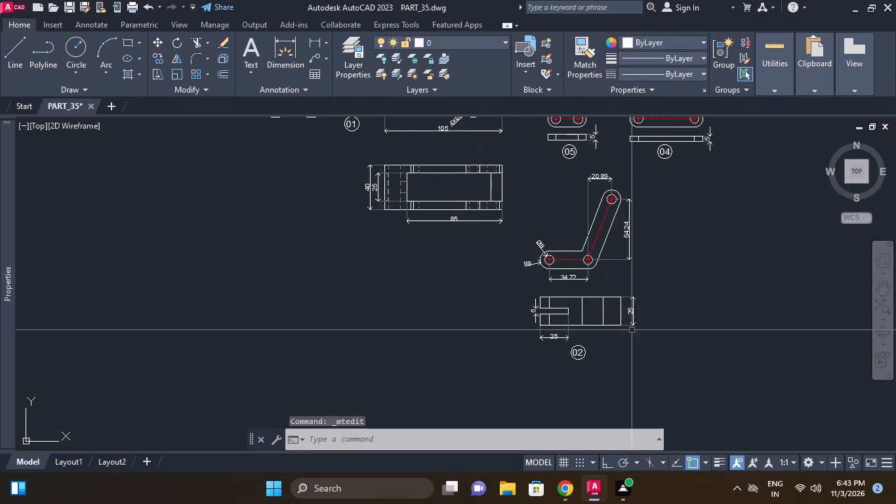
{"action": "scroll", "coordinate": [675, 285], "scroll_direction": "down", "scroll_amount": 1}
{"action": "middle_click_drag", "start_coordinate": [675, 291], "coordinate": [659, 360]}
{"action": "scroll", "coordinate": [670, 236], "scroll_direction": "up", "scroll_amount": 1}
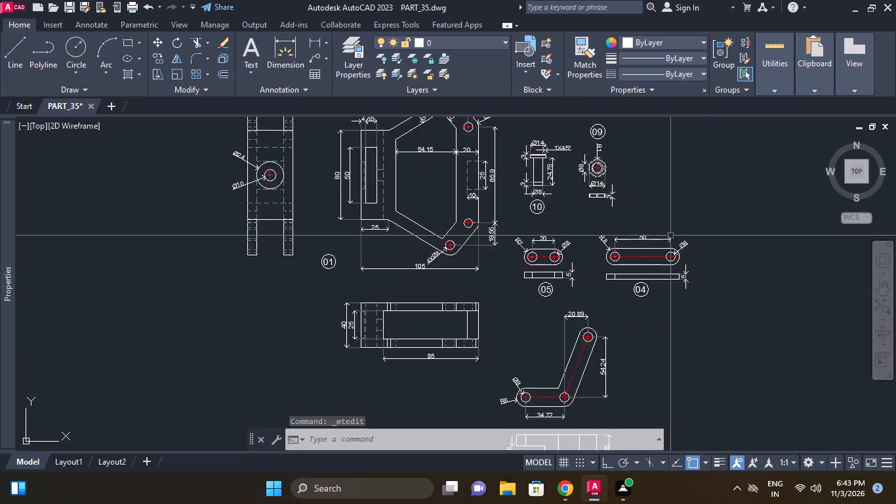
{"action": "middle_click_drag", "start_coordinate": [670, 236], "coordinate": [647, 303]}
{"action": "key", "text": "l"}
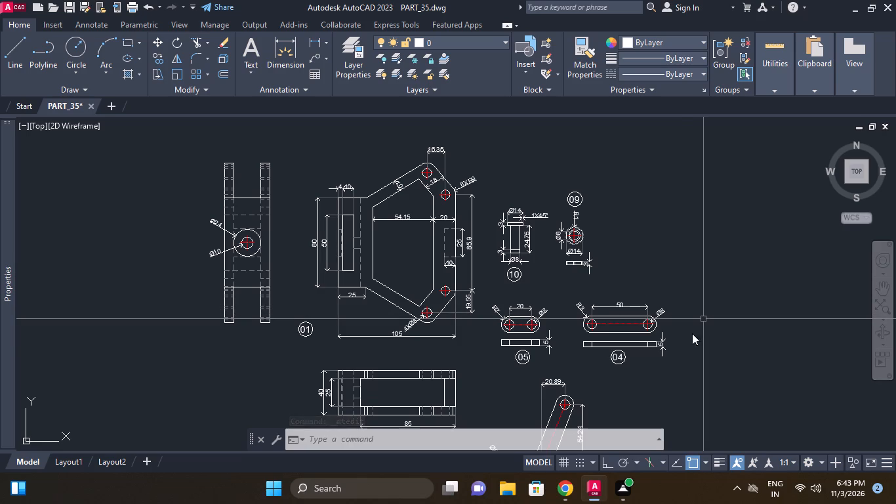
{"action": "key", "text": "space"}
{"action": "middle_click_drag", "start_coordinate": [641, 390], "coordinate": [612, 251]}
{"action": "scroll", "coordinate": [640, 387], "scroll_direction": "up", "scroll_amount": 1}
{"action": "scroll", "coordinate": [582, 284], "scroll_direction": "up", "scroll_amount": 1}
{"action": "left_click", "coordinate": [583, 283]}
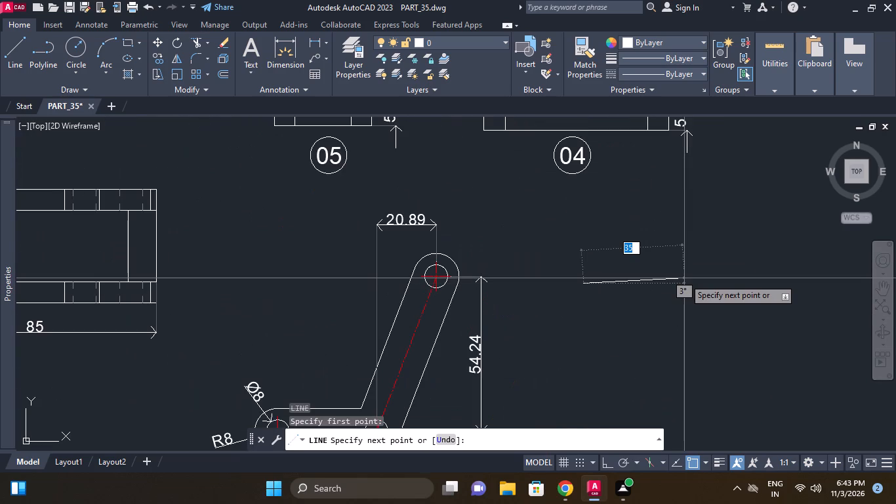
{"action": "key", "text": "F8"}
{"action": "type", "text": "15"}
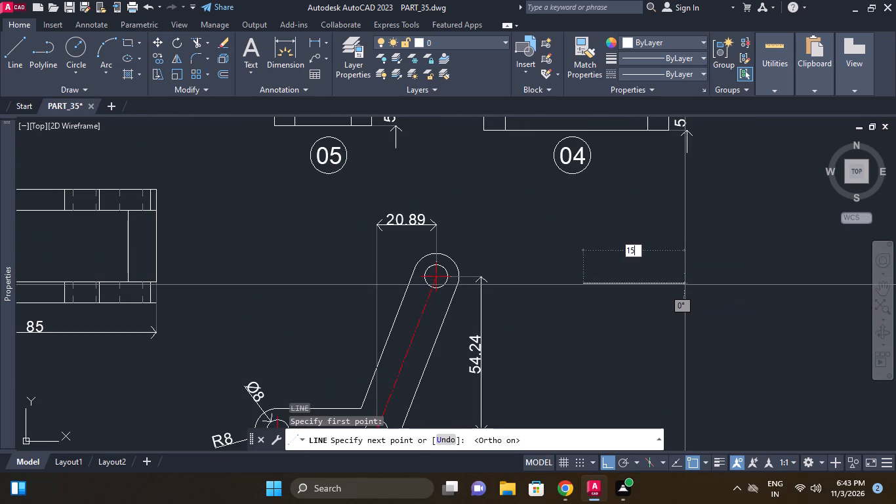
{"action": "key", "text": "space"}
{"action": "key", "text": "space"}
{"action": "key", "text": "Escape"}
Complete a 15 by 3 rectangle below the new line with segments of 3, 15 and 3.
{"action": "scroll", "coordinate": [697, 266], "scroll_direction": "up", "scroll_amount": 2}
{"action": "key", "text": "l"}
{"action": "key", "text": "space"}
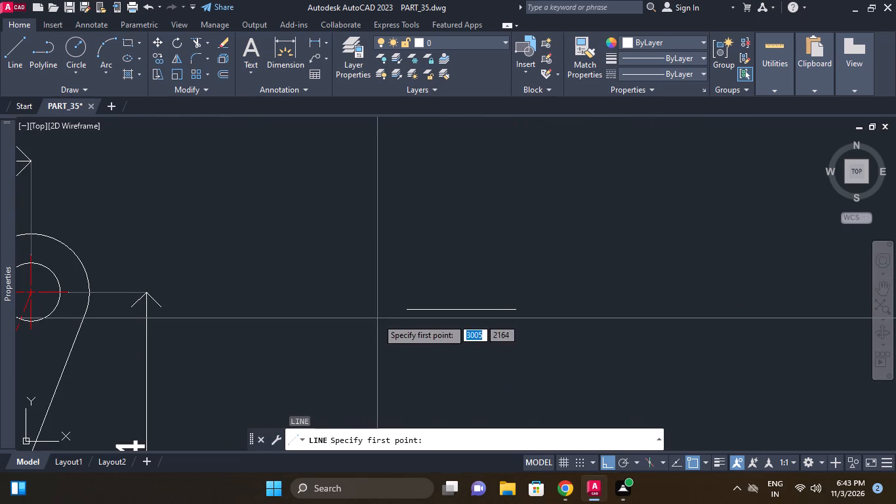
{"action": "left_click", "coordinate": [409, 312]}
{"action": "key", "text": "3"}
{"action": "key", "text": "space"}
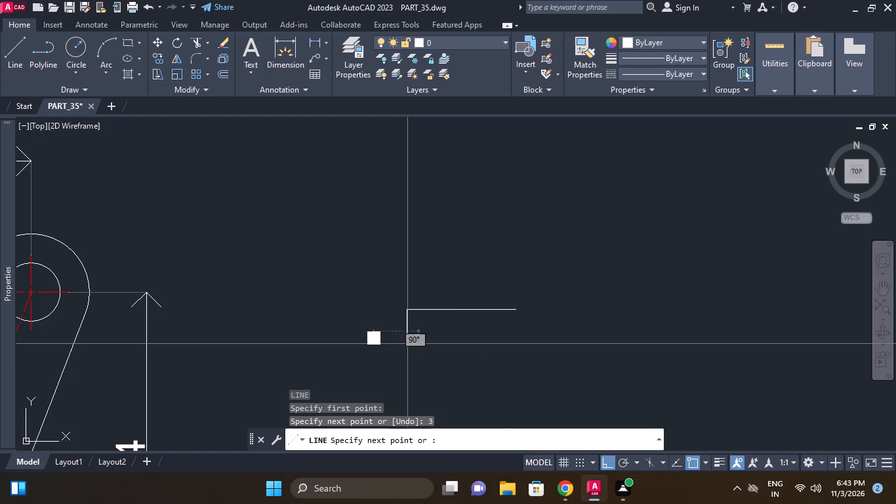
{"action": "type", "text": "15"}
{"action": "key", "text": "space"}
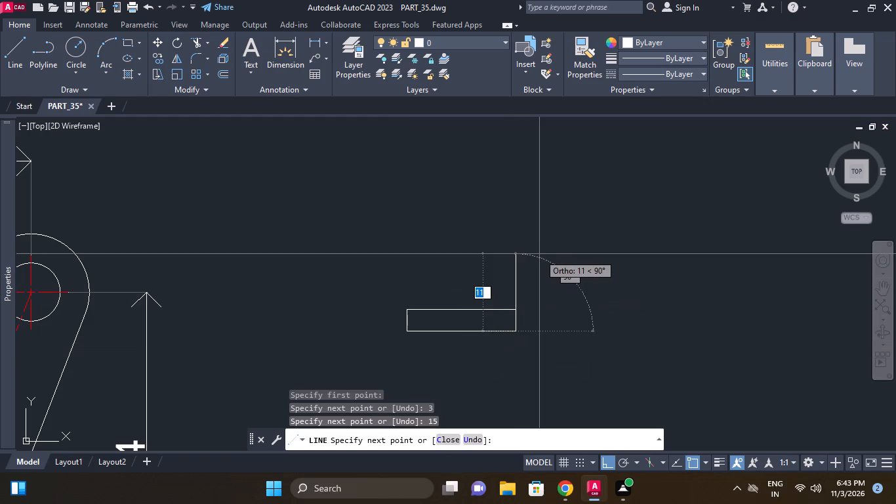
{"action": "key", "text": "3"}
{"action": "key", "text": "space"}
{"action": "key", "text": "space"}
Offset the rectangle's top edge 1 outward and both of its short end edges 1 inward.
{"action": "middle_click_drag", "start_coordinate": [515, 324], "coordinate": [515, 310]}
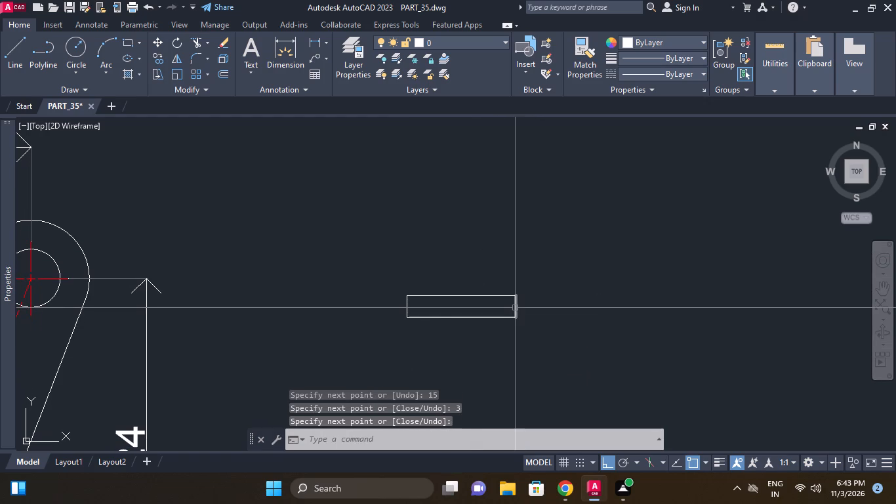
{"action": "key", "text": "o"}
{"action": "key", "text": "space"}
{"action": "key", "text": "1"}
{"action": "key", "text": "space"}
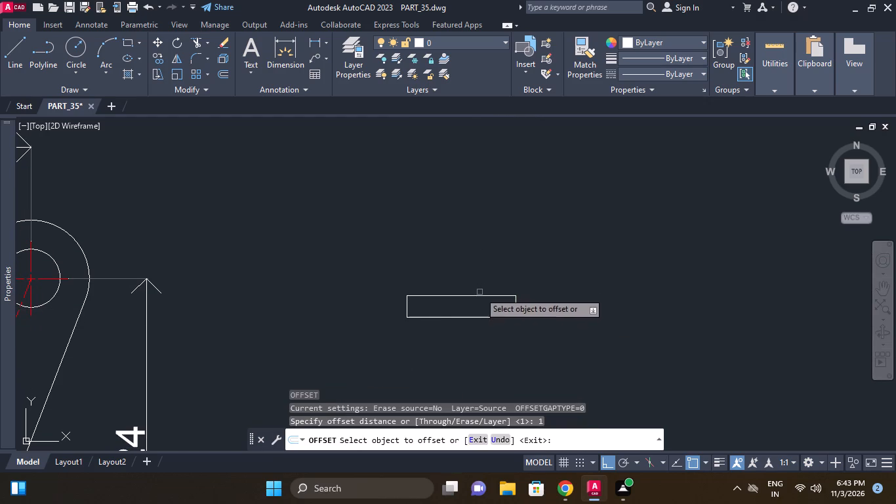
{"action": "left_click_drag", "start_coordinate": [479, 294], "coordinate": [475, 282]}
{"action": "left_click", "coordinate": [472, 255]}
{"action": "scroll", "coordinate": [417, 313], "scroll_direction": "up", "scroll_amount": 2}
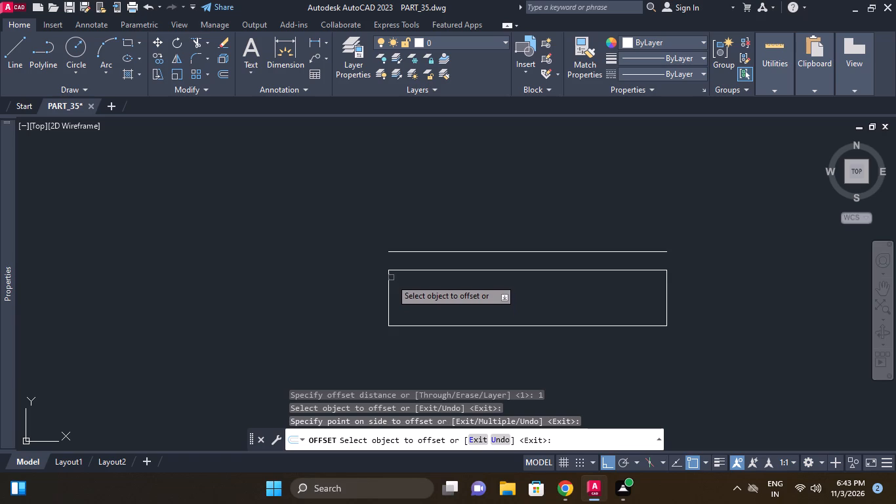
{"action": "left_click", "coordinate": [390, 282]}
{"action": "left_click", "coordinate": [436, 284]}
{"action": "left_click", "coordinate": [666, 286]}
{"action": "left_click", "coordinate": [637, 286]}
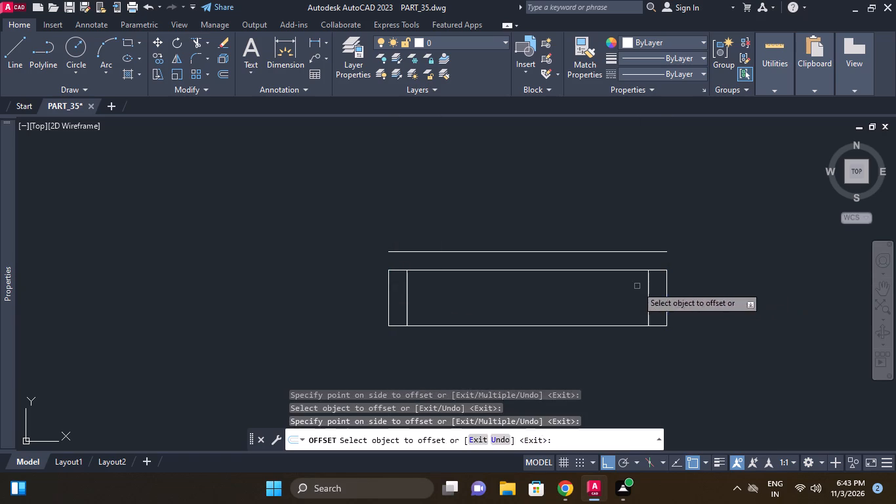
{"action": "key", "text": "Escape"}
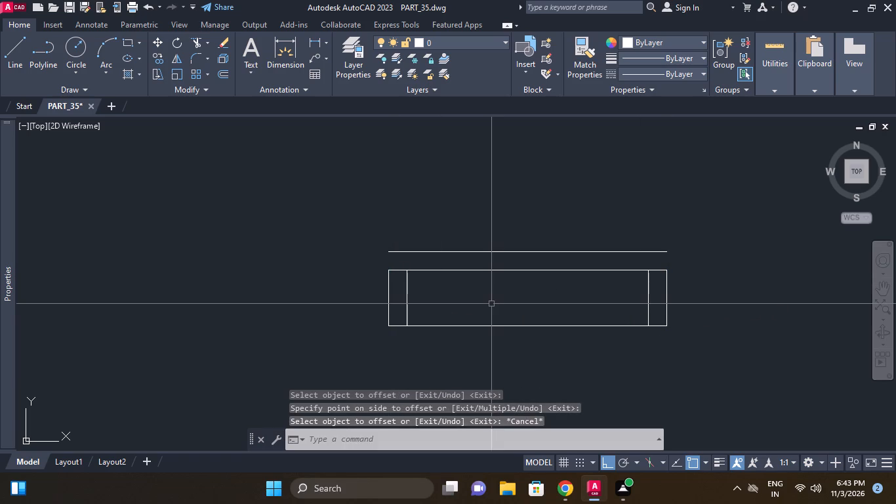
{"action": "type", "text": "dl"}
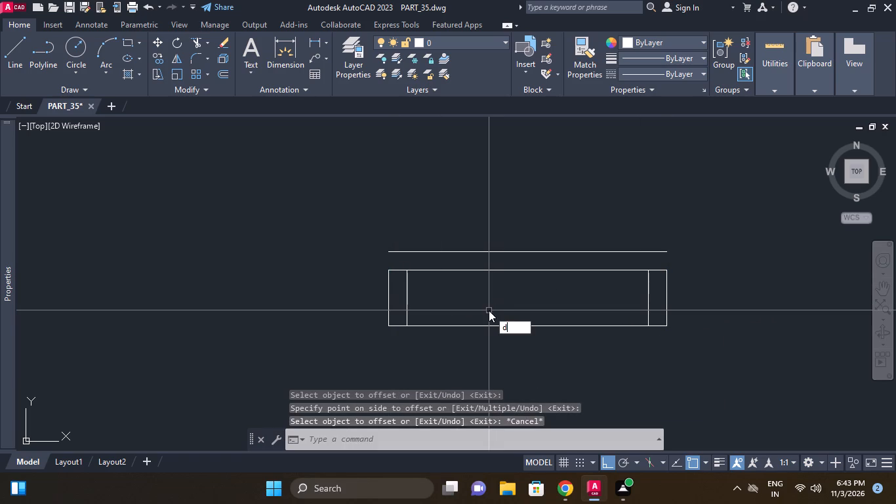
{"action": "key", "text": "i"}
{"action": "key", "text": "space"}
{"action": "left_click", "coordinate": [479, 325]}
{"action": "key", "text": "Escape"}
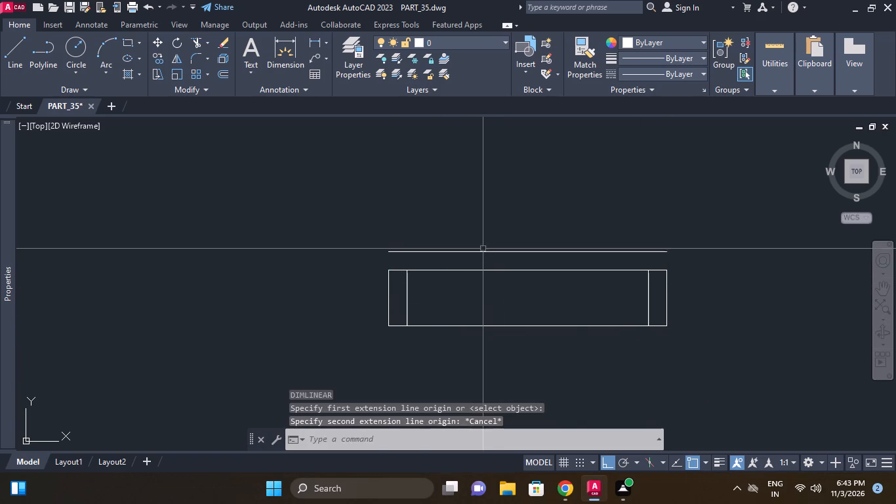
Erase the offset line lying above the rectangle.
{"action": "left_click", "coordinate": [483, 249]}
{"action": "left_click", "coordinate": [476, 253]}
{"action": "type", "text": "e"}
{"action": "key", "text": "space"}
{"action": "key", "text": "Escape"}
Offset the rectangle's top edge 1 inward.
{"action": "type", "text": "o"}
{"action": "key", "text": "space"}
{"action": "key", "text": "1"}
{"action": "key", "text": "space"}
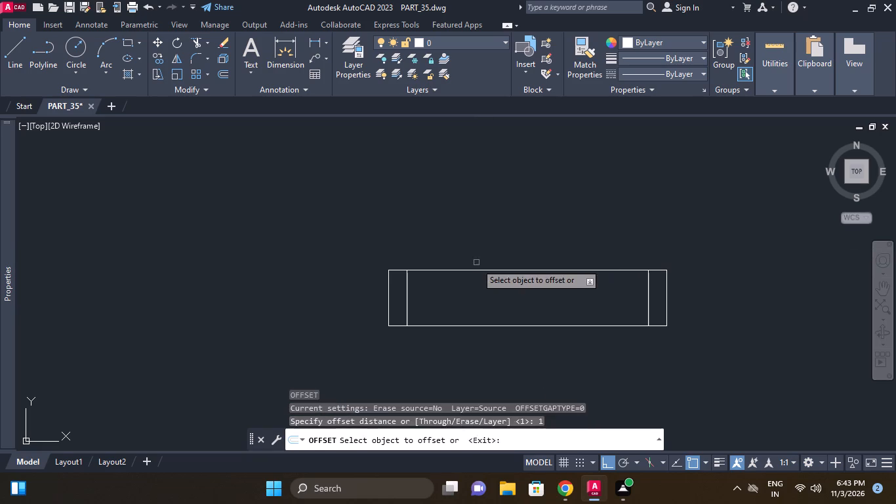
{"action": "left_click", "coordinate": [476, 269]}
{"action": "left_click", "coordinate": [476, 291]}
{"action": "key", "text": "Escape"}
Draw diagonal 1 by 1 chamfer lines across both top corners of the rectangle using the offset lines' endpoints.
{"action": "middle_click", "coordinate": [443, 274]}
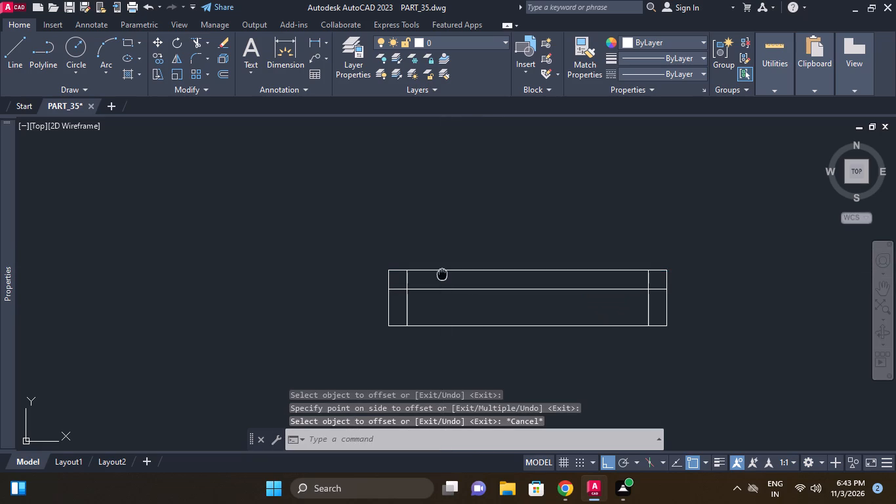
{"action": "scroll", "coordinate": [442, 274], "scroll_direction": "up", "scroll_amount": 1}
{"action": "key", "text": "l"}
{"action": "key", "text": "space"}
{"action": "left_click", "coordinate": [356, 295]}
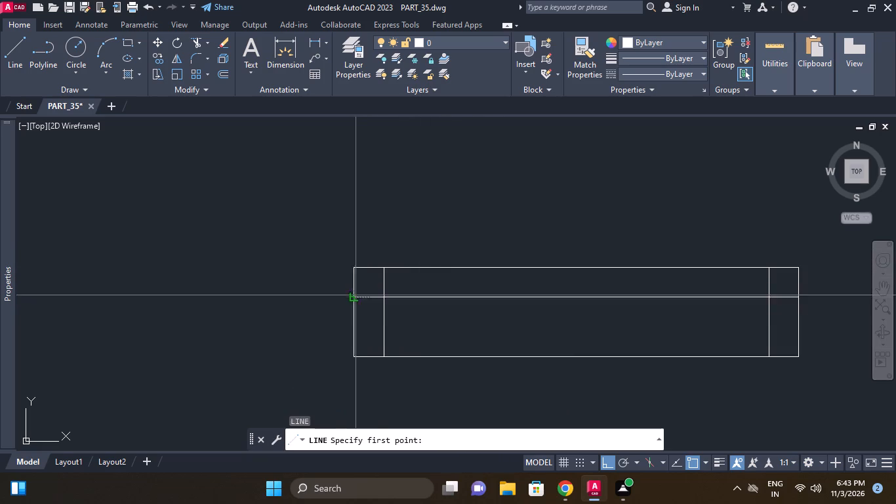
{"action": "left_click", "coordinate": [386, 266]}
{"action": "key", "text": "Escape"}
{"action": "key", "text": "space"}
{"action": "left_click", "coordinate": [766, 268]}
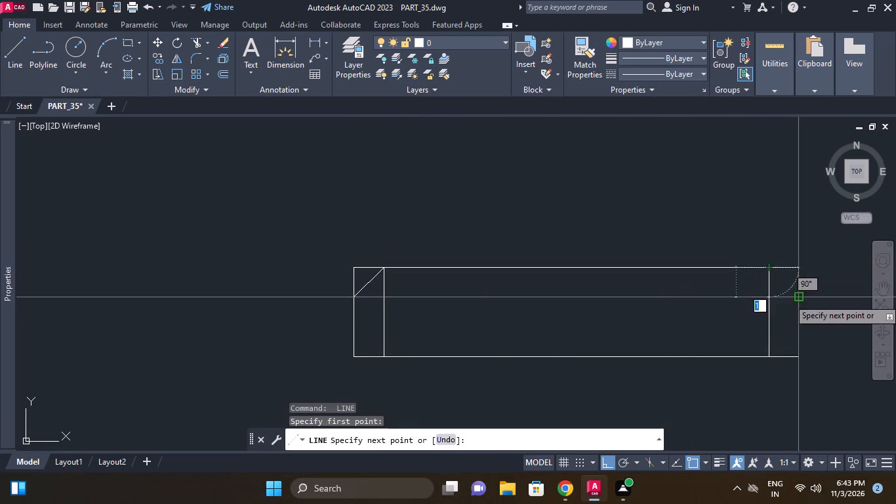
{"action": "left_click", "coordinate": [800, 299]}
{"action": "key", "text": "Escape"}
{"action": "middle_click_drag", "start_coordinate": [651, 286], "coordinate": [655, 272]}
{"action": "key", "text": "Escape"}
Trim away the two sharp top corners outside the chamfer lines.
{"action": "key", "text": "t"}
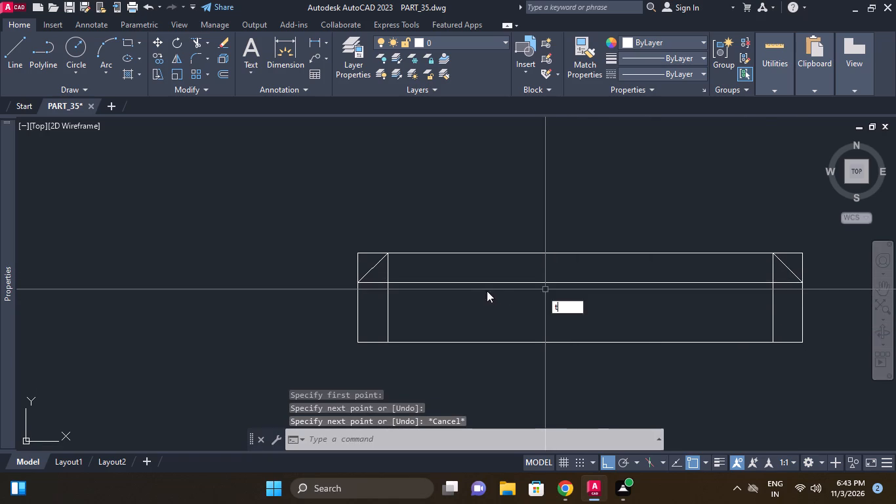
{"action": "key", "text": "r"}
{"action": "key", "text": "space"}
{"action": "key", "text": "space"}
{"action": "left_click", "coordinate": [362, 252]}
{"action": "left_click", "coordinate": [357, 259]}
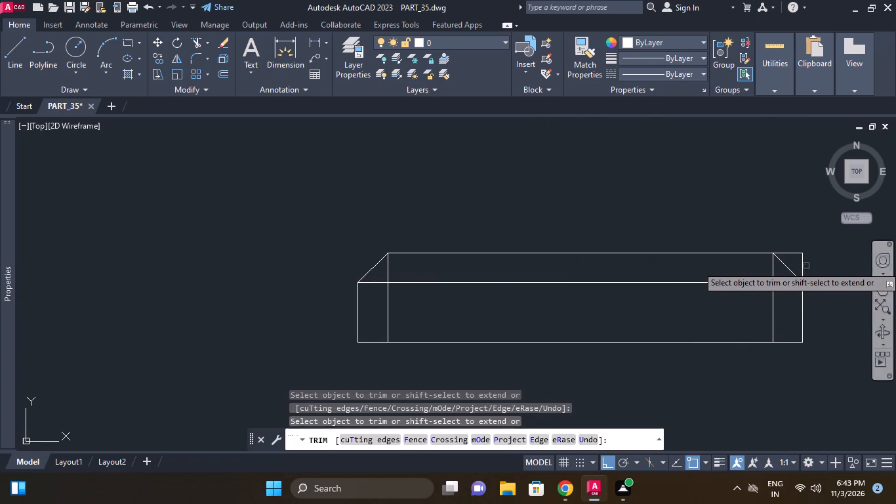
{"action": "left_click", "coordinate": [802, 264]}
{"action": "left_click", "coordinate": [801, 255]}
{"action": "key", "text": "space"}
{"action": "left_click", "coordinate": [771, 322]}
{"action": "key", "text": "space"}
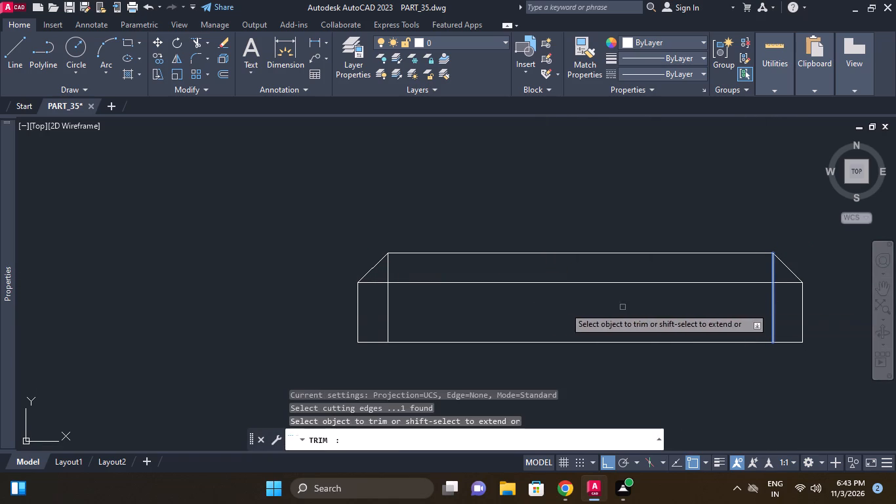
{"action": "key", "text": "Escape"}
Erase the two vertical offset lines inside the chamfered head.
{"action": "key", "text": "e"}
{"action": "key", "text": "space"}
{"action": "left_click", "coordinate": [774, 314]}
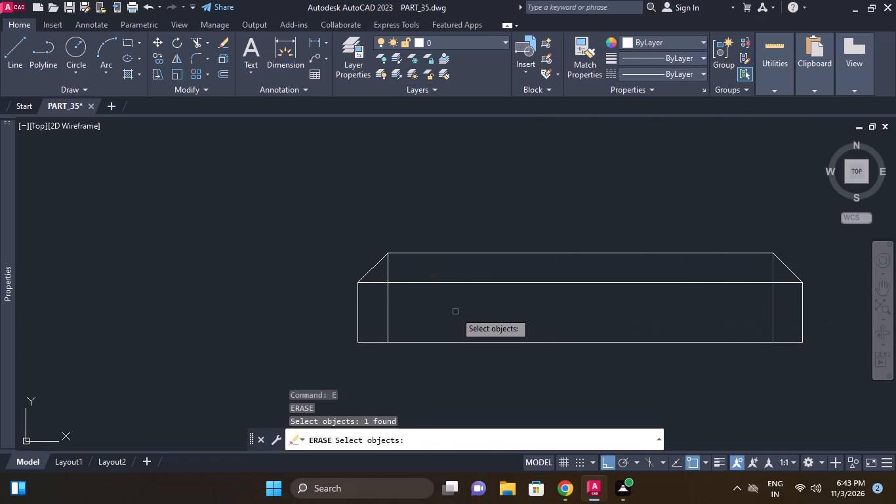
{"action": "left_click", "coordinate": [453, 312]}
{"action": "left_click", "coordinate": [393, 309]}
{"action": "left_click", "coordinate": [389, 304]}
{"action": "right_click", "coordinate": [388, 303]}
Draw a vertical line 43 long straight down from the midpoint of the head's bottom edge.
{"action": "middle_click_drag", "start_coordinate": [481, 316], "coordinate": [514, 253]}
{"action": "scroll", "coordinate": [514, 254], "scroll_direction": "down", "scroll_amount": 1}
{"action": "key", "text": "l"}
{"action": "key", "text": "space"}
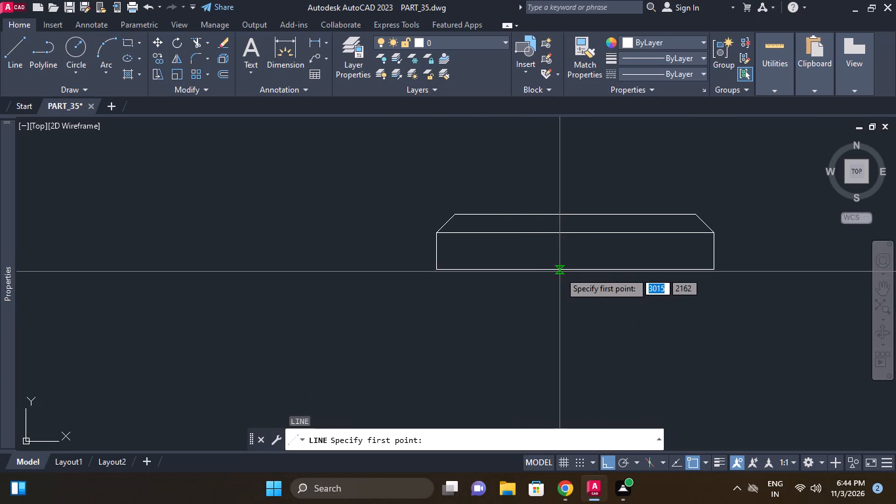
{"action": "left_click", "coordinate": [573, 270]}
{"action": "middle_click_drag", "start_coordinate": [571, 342], "coordinate": [589, 303]}
{"action": "scroll", "coordinate": [570, 342], "scroll_direction": "down", "scroll_amount": 2}
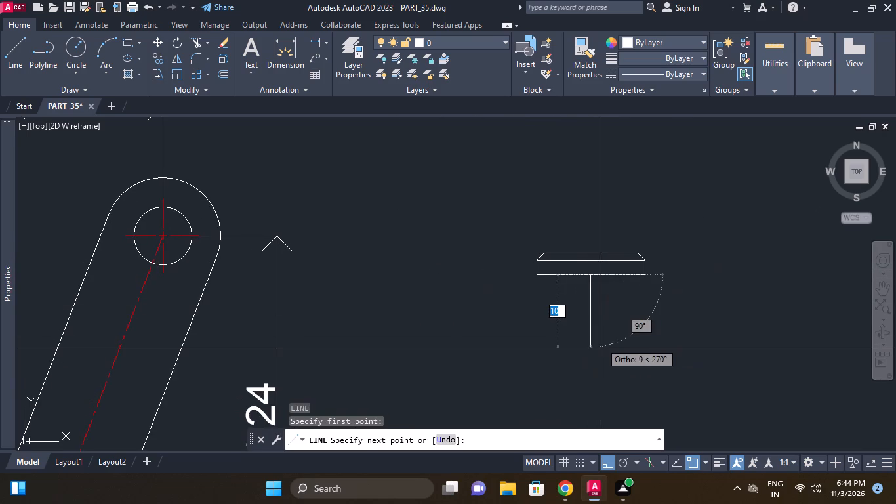
{"action": "type", "text": "43"}
{"action": "key", "text": "space"}
{"action": "key", "text": "space"}
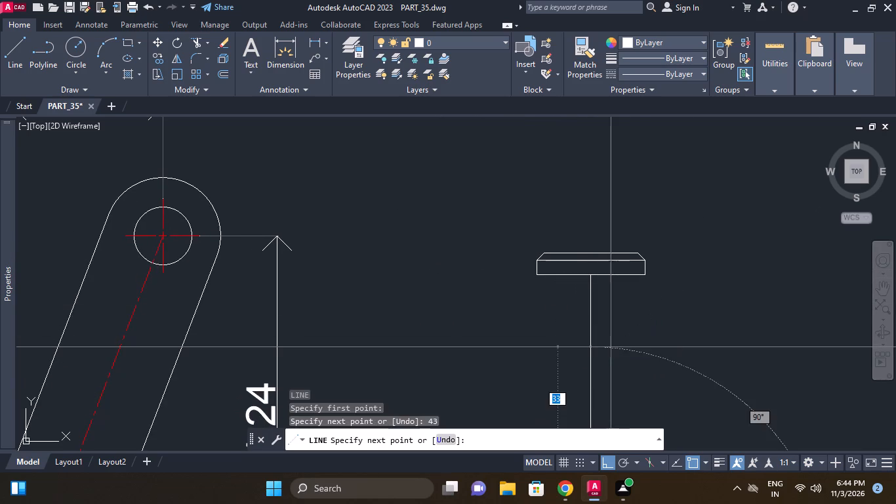
Offset the vertical centre line 4 to each side to form the shank's edges.
{"action": "scroll", "coordinate": [644, 191], "scroll_direction": "down", "scroll_amount": 1}
{"action": "middle_click", "coordinate": [644, 191]}
{"action": "type", "text": "o 4"}
{"action": "key", "text": "space"}
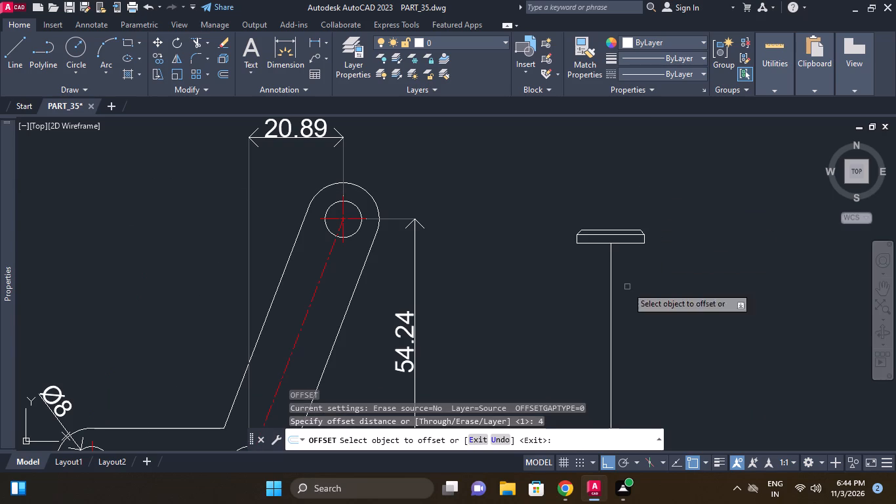
{"action": "left_click", "coordinate": [612, 265]}
{"action": "left_click", "coordinate": [601, 257]}
{"action": "left_click", "coordinate": [610, 266]}
{"action": "left_click", "coordinate": [636, 259]}
{"action": "key", "text": "Escape"}
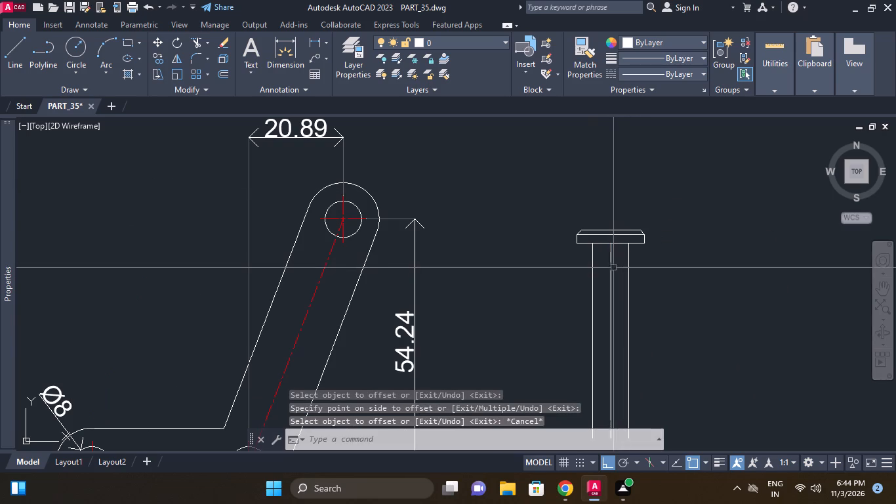
Erase the vertical centre line between the two shank edges.
{"action": "left_click", "coordinate": [606, 261]}
{"action": "double_click", "coordinate": [609, 261]}
{"action": "key", "text": "e"}
{"action": "key", "text": "space"}
{"action": "middle_click_drag", "start_coordinate": [648, 285], "coordinate": [666, 186]}
{"action": "scroll", "coordinate": [651, 253], "scroll_direction": "down", "scroll_amount": 1}
{"action": "key", "text": "Escape"}
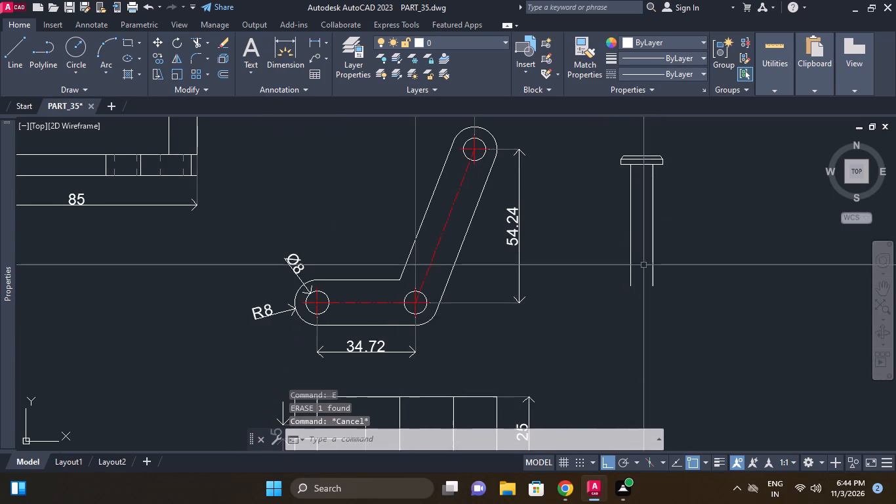
Close the shank's lower end with a horizontal line joining the two edges.
{"action": "middle_click", "coordinate": [643, 270]}
{"action": "key", "text": "l"}
{"action": "scroll", "coordinate": [643, 270], "scroll_direction": "up", "scroll_amount": 1}
{"action": "key", "text": "space"}
{"action": "key", "text": "Escape"}
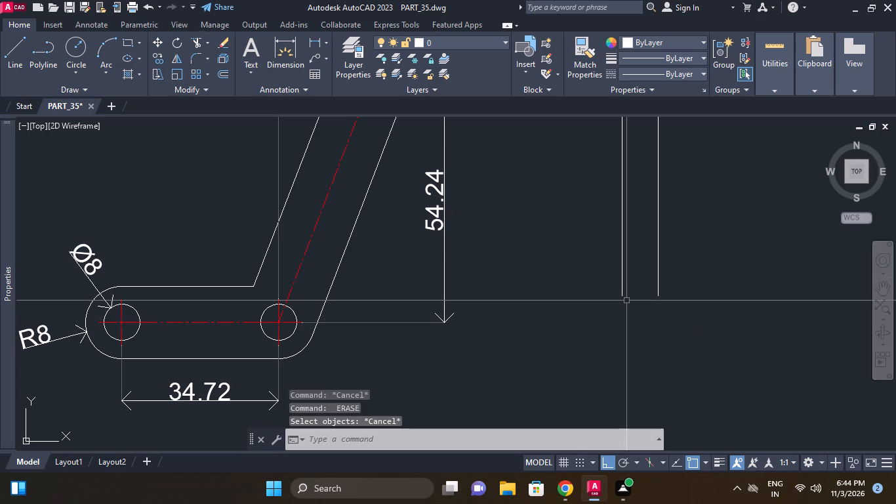
{"action": "key", "text": "l"}
{"action": "key", "text": "space"}
{"action": "left_click", "coordinate": [620, 297]}
{"action": "left_click", "coordinate": [664, 295]}
{"action": "key", "text": "Escape"}
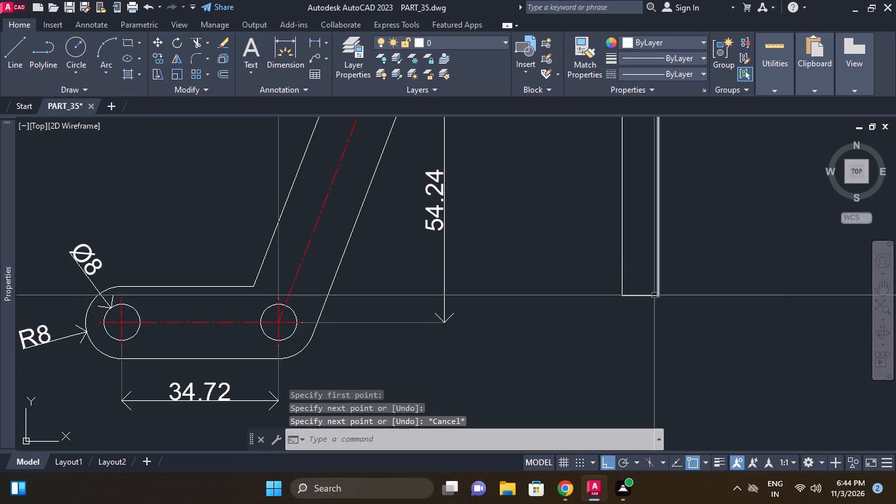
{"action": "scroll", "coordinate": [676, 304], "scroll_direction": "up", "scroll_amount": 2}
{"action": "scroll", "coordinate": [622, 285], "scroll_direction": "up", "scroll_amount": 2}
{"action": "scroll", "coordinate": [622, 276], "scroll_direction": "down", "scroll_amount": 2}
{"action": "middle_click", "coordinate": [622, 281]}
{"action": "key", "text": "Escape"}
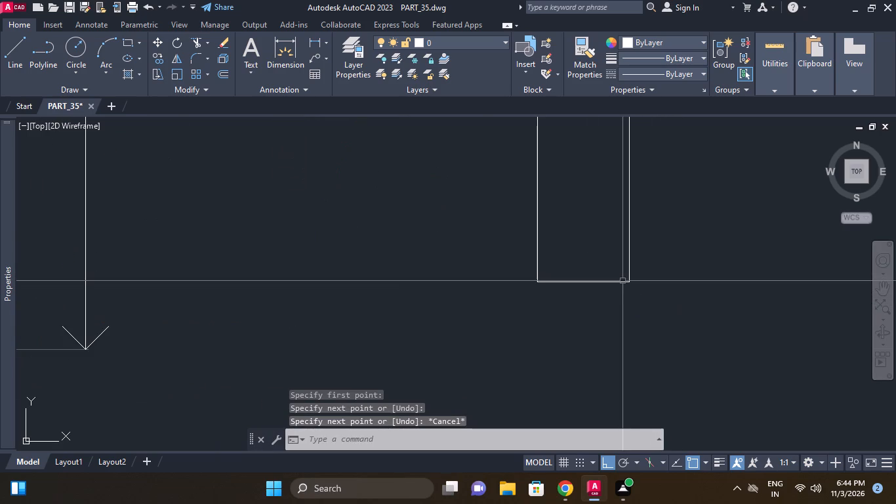
Offset the shank's bottom line 3 upward inside the shank.
{"action": "type", "text": "o"}
{"action": "key", "text": "space"}
{"action": "key", "text": "3"}
{"action": "key", "text": "space"}
{"action": "left_click_drag", "start_coordinate": [612, 283], "coordinate": [612, 275]}
{"action": "left_click", "coordinate": [609, 249]}
{"action": "key", "text": "Escape"}
Add a vertical linear dimension for the pin head's thickness, placed to the left of the head.
{"action": "scroll", "coordinate": [702, 240], "scroll_direction": "down", "scroll_amount": 2}
{"action": "middle_click_drag", "start_coordinate": [703, 254], "coordinate": [702, 270]}
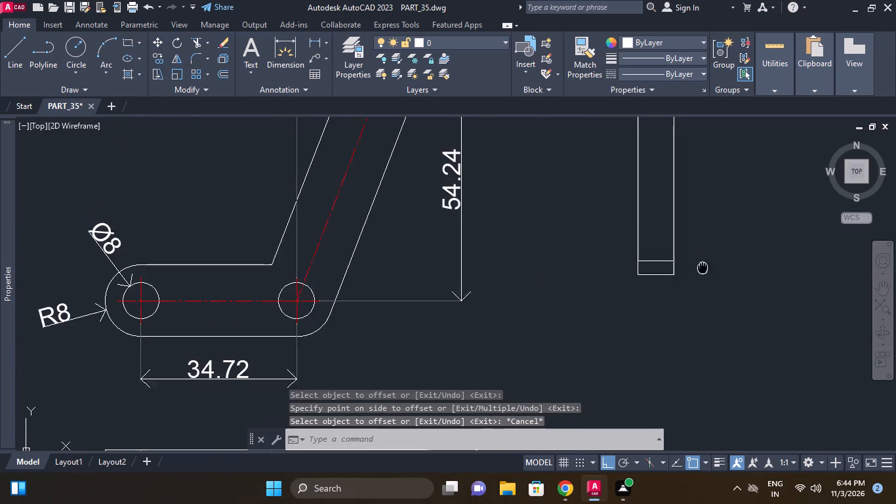
{"action": "middle_click_drag", "start_coordinate": [702, 270], "coordinate": [697, 282]}
{"action": "scroll", "coordinate": [704, 303], "scroll_direction": "down", "scroll_amount": 1}
{"action": "middle_click_drag", "start_coordinate": [703, 304], "coordinate": [697, 316]}
{"action": "middle_click_drag", "start_coordinate": [695, 271], "coordinate": [689, 291]}
{"action": "key", "text": "Escape"}
{"action": "middle_click_drag", "start_coordinate": [680, 261], "coordinate": [678, 276]}
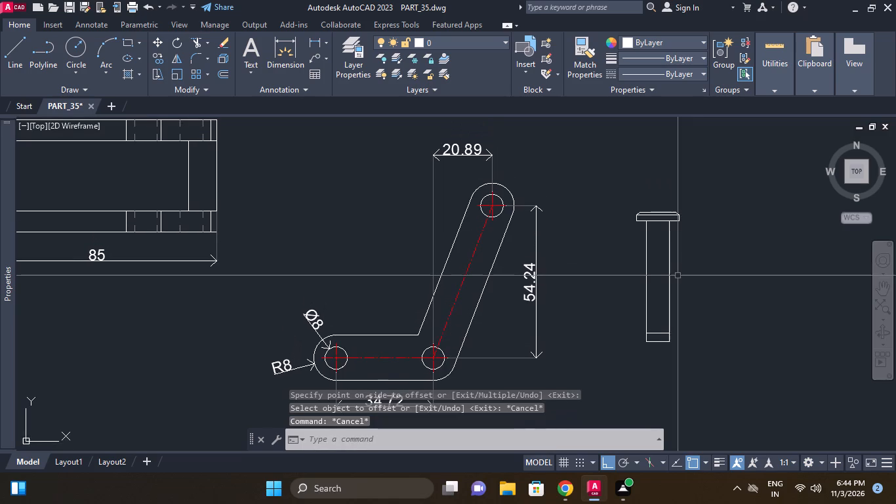
{"action": "key", "text": "d"}
{"action": "key", "text": "l"}
{"action": "key", "text": "i"}
{"action": "key", "text": "space"}
{"action": "scroll", "coordinate": [636, 232], "scroll_direction": "up", "scroll_amount": 2}
{"action": "left_click", "coordinate": [640, 208]}
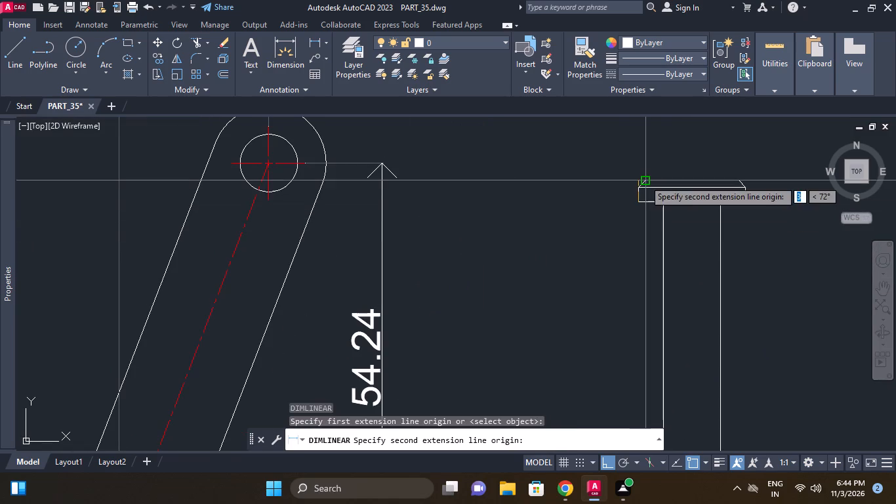
{"action": "left_click", "coordinate": [645, 179]}
{"action": "left_click", "coordinate": [598, 199]}
Dimension the height of the end band at the shank's lower end, placing it in line with the head thickness dimension.
{"action": "key", "text": "space"}
{"action": "middle_click_drag", "start_coordinate": [629, 230], "coordinate": [634, 146]}
{"action": "middle_click_drag", "start_coordinate": [658, 356], "coordinate": [666, 280]}
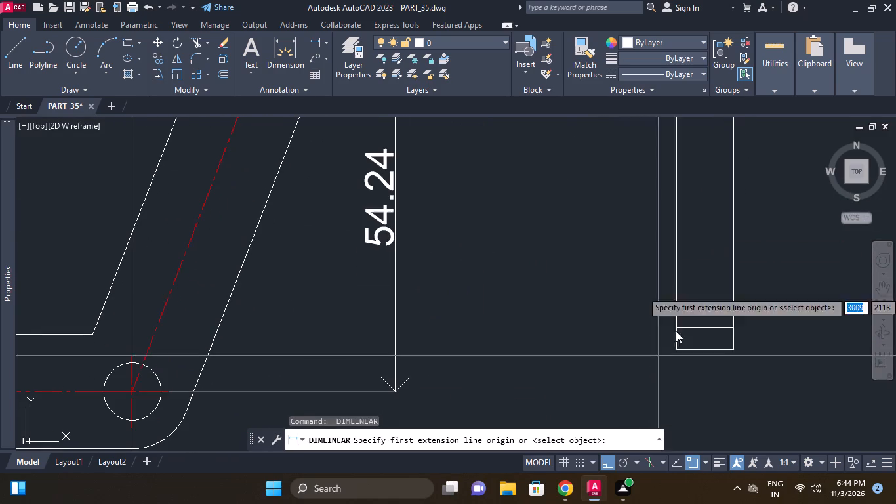
{"action": "left_click", "coordinate": [678, 350]}
{"action": "left_click", "coordinate": [678, 332]}
{"action": "middle_click_drag", "start_coordinate": [636, 280], "coordinate": [635, 353]}
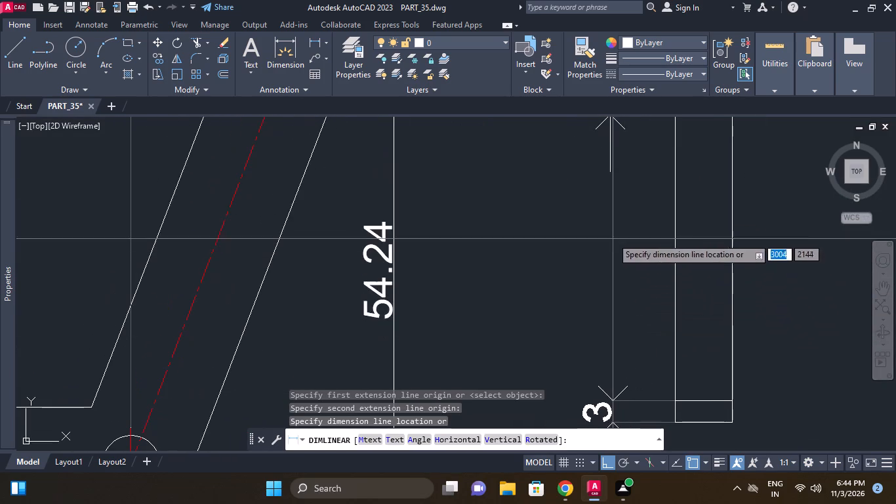
{"action": "left_click", "coordinate": [609, 176]}
{"action": "scroll", "coordinate": [628, 193], "scroll_direction": "down", "scroll_amount": 1}
{"action": "middle_click_drag", "start_coordinate": [628, 195], "coordinate": [591, 233]}
{"action": "key", "text": "Escape"}
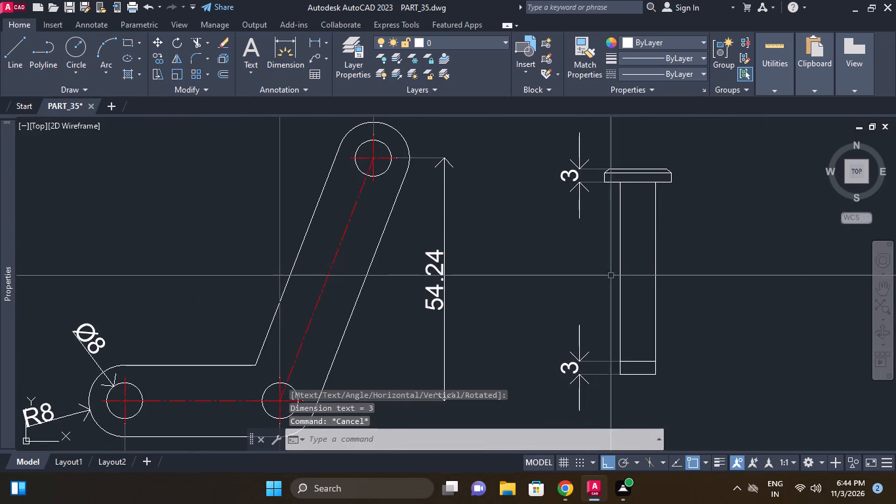
Add a vertical linear dimension for the shank's length, placed to the right of the pin.
{"action": "middle_click_drag", "start_coordinate": [605, 280], "coordinate": [598, 293]}
{"action": "scroll", "coordinate": [600, 289], "scroll_direction": "down", "scroll_amount": 1}
{"action": "key", "text": "d"}
{"action": "key", "text": "l"}
{"action": "key", "text": "i"}
{"action": "key", "text": "space"}
{"action": "key", "text": "space"}
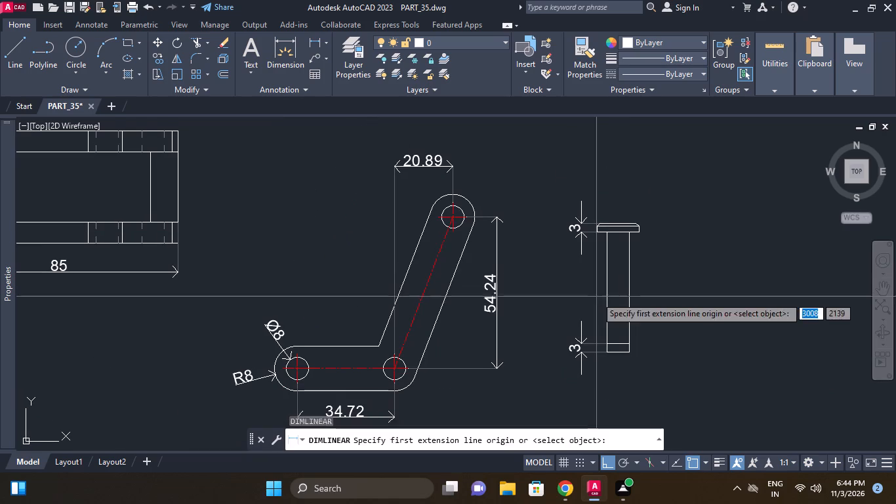
{"action": "left_click", "coordinate": [629, 283]}
{"action": "left_click", "coordinate": [657, 281]}
Stretch the shank length dimension's upper extension line origin out to the head's lower right corner.
{"action": "scroll", "coordinate": [655, 247], "scroll_direction": "up", "scroll_amount": 2}
{"action": "left_click_drag", "start_coordinate": [711, 247], "coordinate": [703, 242]}
{"action": "left_click", "coordinate": [665, 194]}
{"action": "left_click", "coordinate": [590, 207]}
{"action": "left_click", "coordinate": [612, 209]}
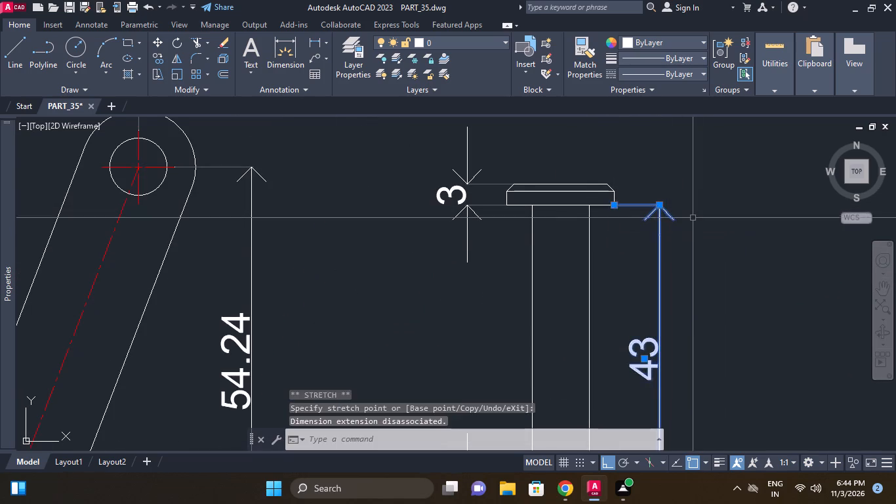
{"action": "key", "text": "Escape"}
Add a horizontal linear dimension for the shank's width below its lower end.
{"action": "scroll", "coordinate": [693, 218], "scroll_direction": "down", "scroll_amount": 2}
{"action": "middle_click", "coordinate": [693, 218]}
{"action": "middle_click_drag", "start_coordinate": [687, 249], "coordinate": [682, 288]}
{"action": "middle_click_drag", "start_coordinate": [685, 275], "coordinate": [689, 261]}
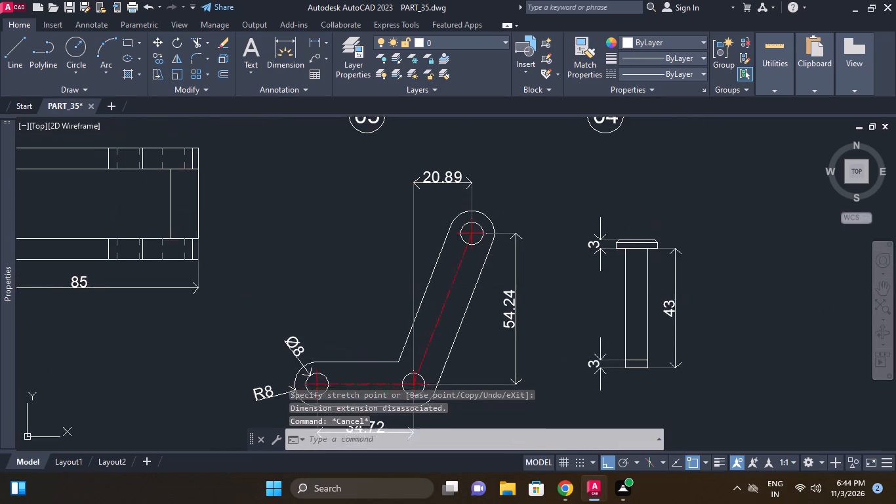
{"action": "middle_click_drag", "start_coordinate": [689, 261], "coordinate": [698, 224]}
{"action": "key", "text": "space"}
{"action": "middle_click_drag", "start_coordinate": [659, 304], "coordinate": [662, 243]}
{"action": "key", "text": "space"}
{"action": "left_click", "coordinate": [659, 262]}
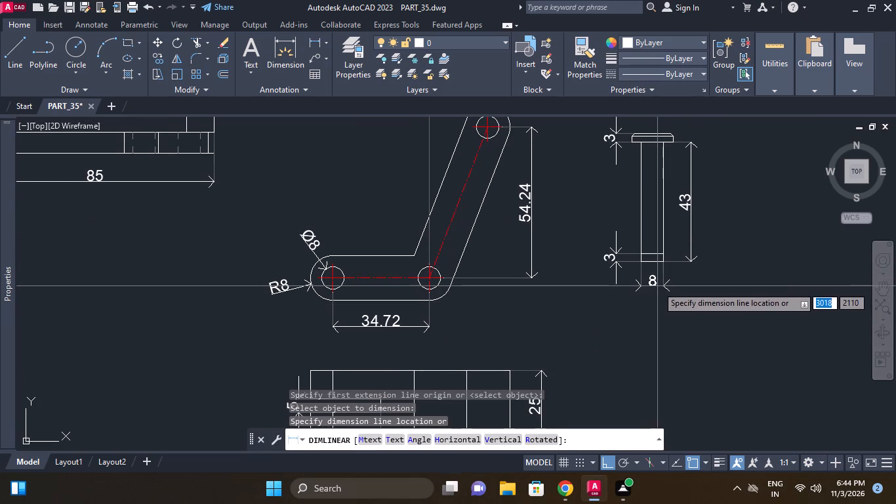
{"action": "left_click", "coordinate": [657, 286]}
{"action": "key", "text": "Escape"}
Add a diameter symbol in front of the shank width dimension so its text reads Ø8.
{"action": "double_click", "coordinate": [653, 284]}
{"action": "key", "text": "shift+percent"}
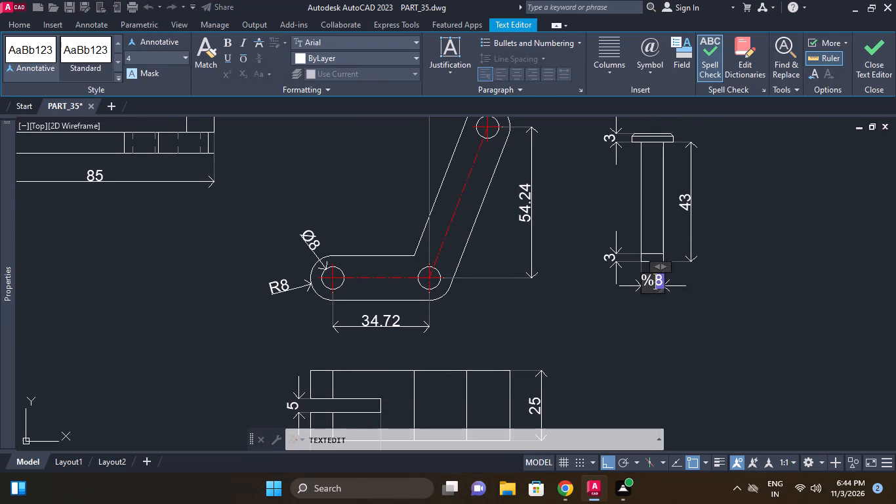
{"action": "key", "text": "shift+percent"}
{"action": "key", "text": "c"}
{"action": "left_click", "coordinate": [740, 285]}
{"action": "middle_click_drag", "start_coordinate": [720, 259], "coordinate": [724, 284]}
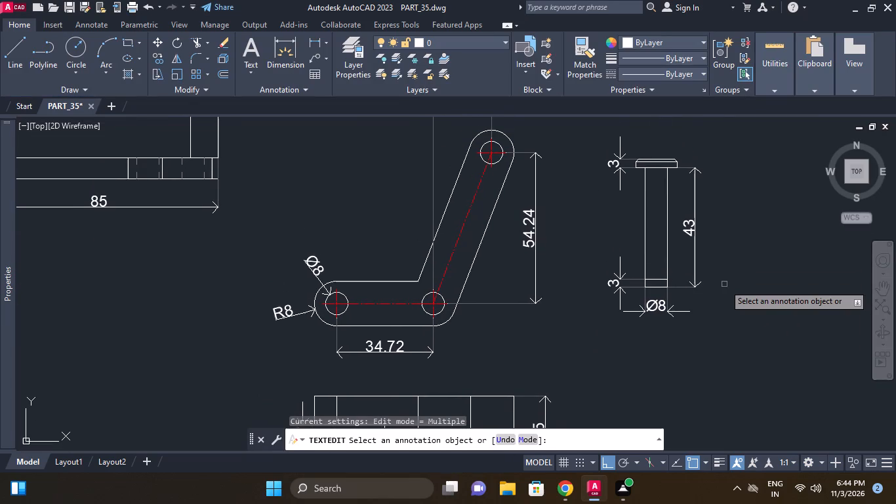
{"action": "key", "text": "Escape"}
Add a horizontal linear dimension for the pin head's full width, placed above the head.
{"action": "middle_click_drag", "start_coordinate": [720, 241], "coordinate": [697, 253]}
{"action": "scroll", "coordinate": [680, 220], "scroll_direction": "up", "scroll_amount": 2}
{"action": "middle_click_drag", "start_coordinate": [672, 172], "coordinate": [659, 306]}
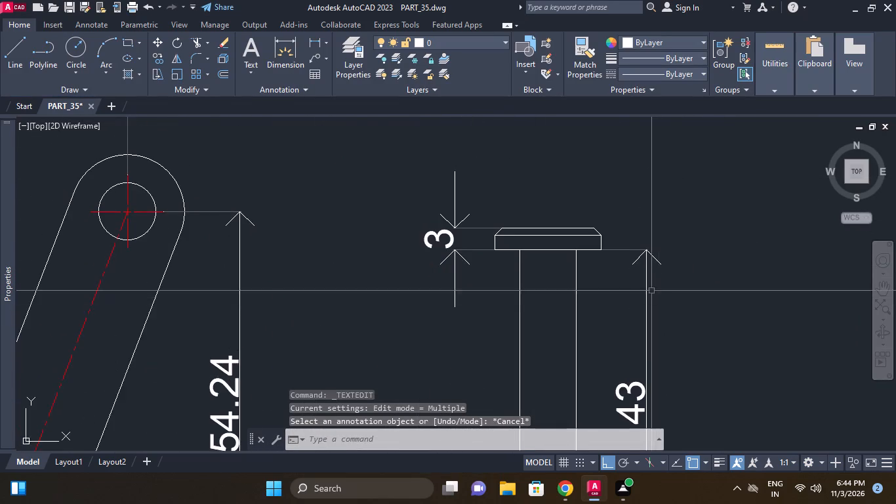
{"action": "middle_click_drag", "start_coordinate": [651, 291], "coordinate": [655, 327]}
{"action": "key", "text": "d"}
{"action": "type", "text": "li"}
{"action": "key", "text": "space"}
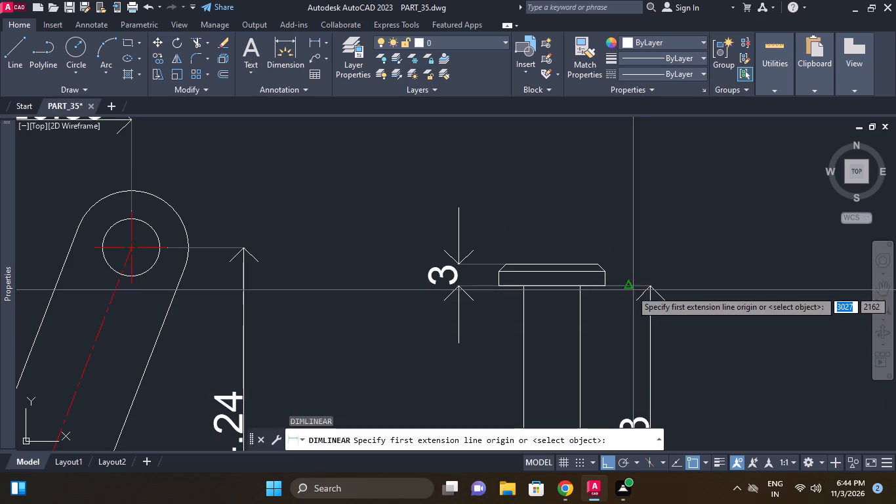
{"action": "key", "text": "space"}
{"action": "left_click", "coordinate": [592, 270]}
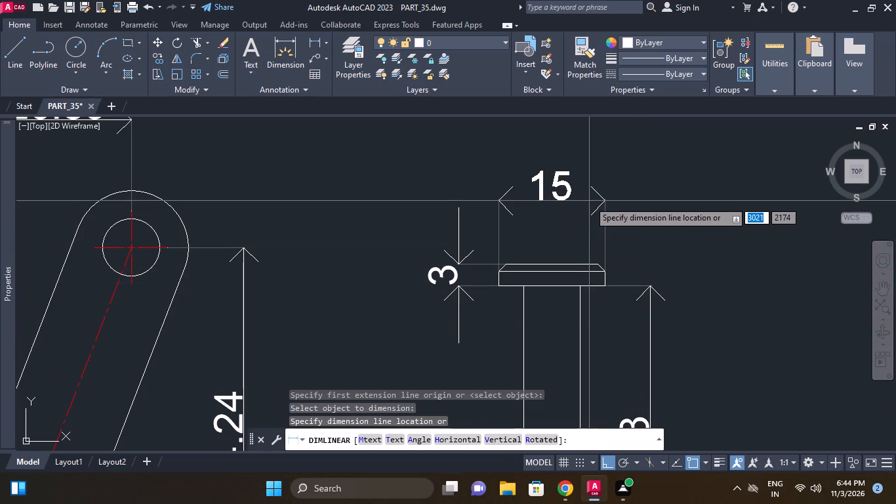
{"action": "left_click", "coordinate": [591, 194]}
Add a diameter symbol in front of the head width dimension so its text reads Ø15.
{"action": "double_click", "coordinate": [572, 178]}
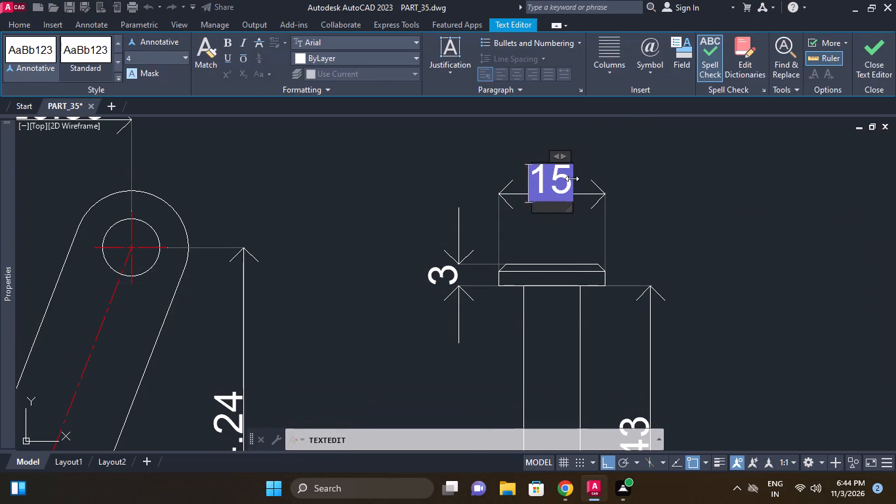
{"action": "type", "text": "%%"}
{"action": "key", "text": "c"}
{"action": "left_click", "coordinate": [721, 243]}
{"action": "key", "text": "Escape"}
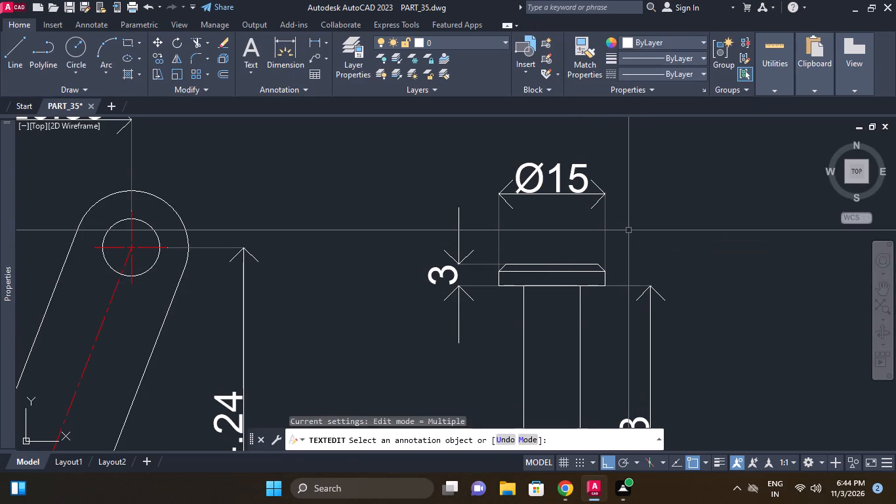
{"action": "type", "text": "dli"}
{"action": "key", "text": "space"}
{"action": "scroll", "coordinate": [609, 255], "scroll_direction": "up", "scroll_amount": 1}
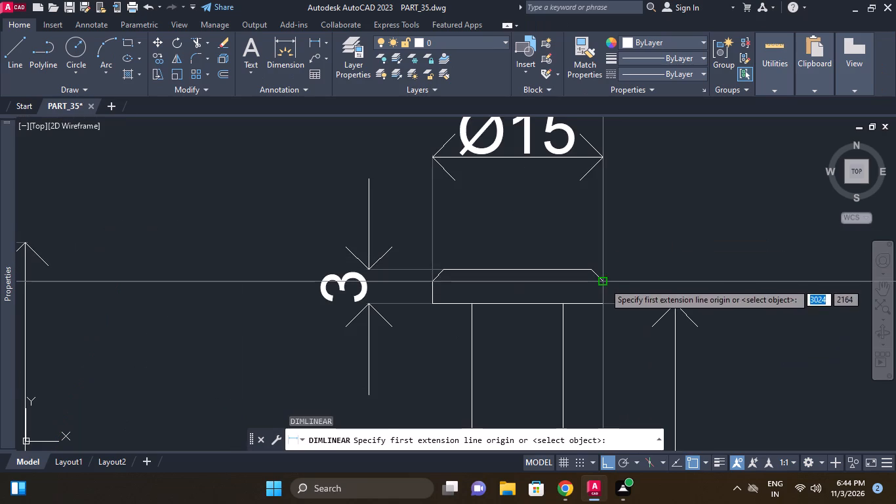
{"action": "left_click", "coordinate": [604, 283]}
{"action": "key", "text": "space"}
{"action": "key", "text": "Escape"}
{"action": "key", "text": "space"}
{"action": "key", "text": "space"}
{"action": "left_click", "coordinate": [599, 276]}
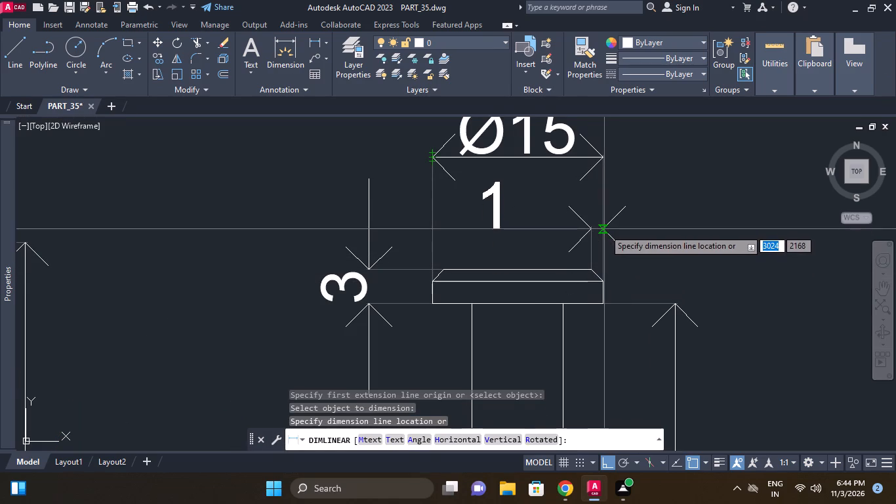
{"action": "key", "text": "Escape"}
Dimension the horizontal width of the head's right chamfer, placing it between the head and the Ø15 dimension.
{"action": "key", "text": "space"}
{"action": "key", "text": "space"}
{"action": "left_click", "coordinate": [592, 272]}
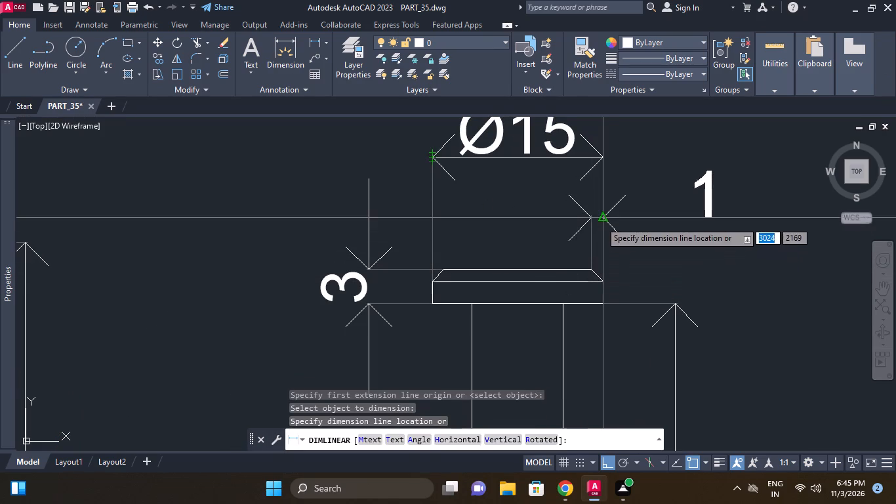
{"action": "left_click", "coordinate": [600, 221]}
{"action": "key", "text": "Escape"}
Append X45° to the chamfer dimension's text so it reads 1X45°.
{"action": "double_click", "coordinate": [710, 198]}
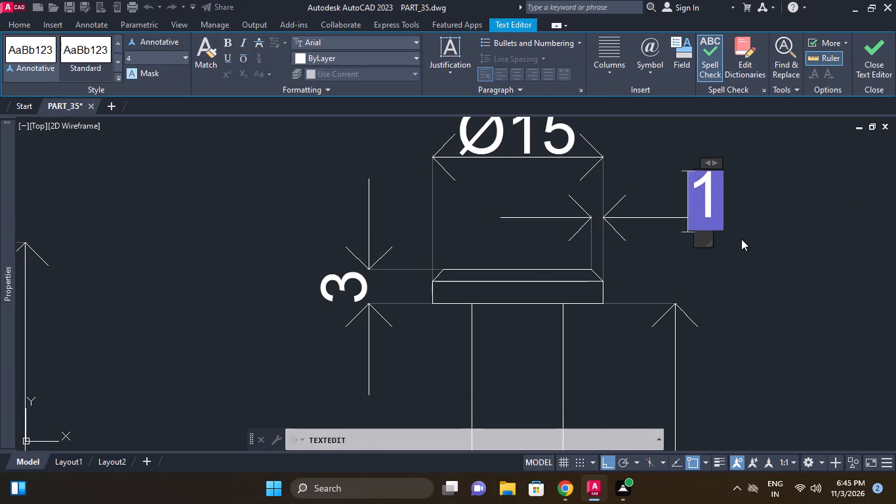
{"action": "key", "text": "Right"}
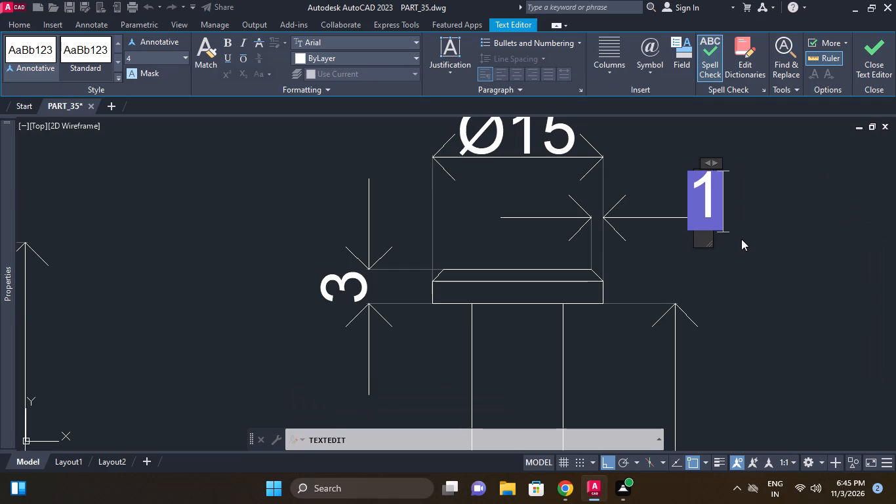
{"action": "type", "text": "x45"}
{"action": "type", "text": "%%D"}
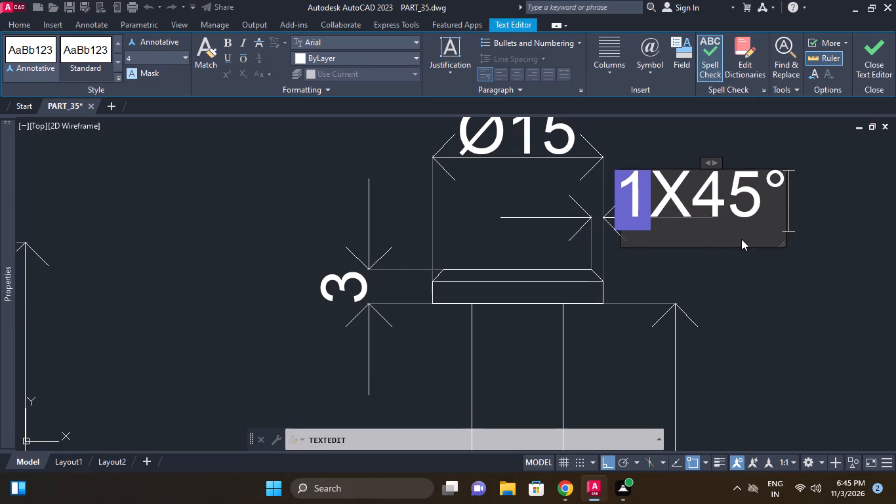
{"action": "scroll", "coordinate": [741, 239], "scroll_direction": "up", "scroll_amount": 1}
{"action": "left_click", "coordinate": [765, 307]}
{"action": "scroll", "coordinate": [774, 310], "scroll_direction": "down", "scroll_amount": 2}
{"action": "middle_click", "coordinate": [773, 312]}
{"action": "key", "text": "Escape"}
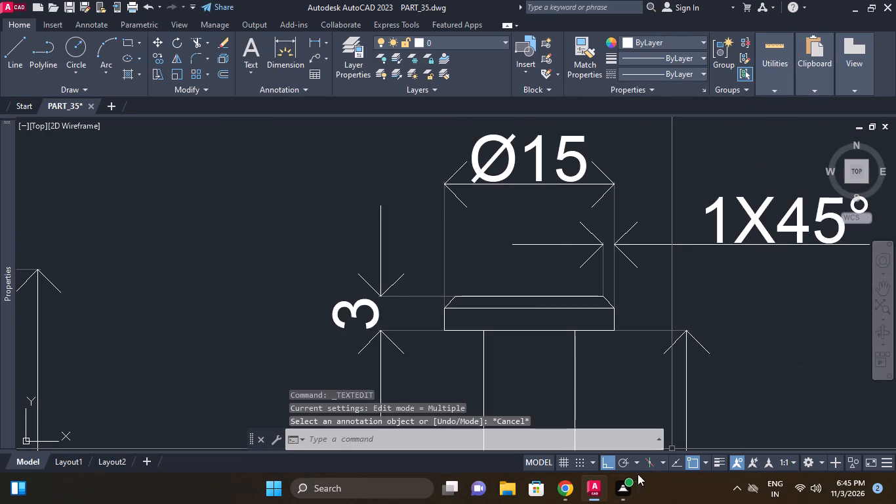
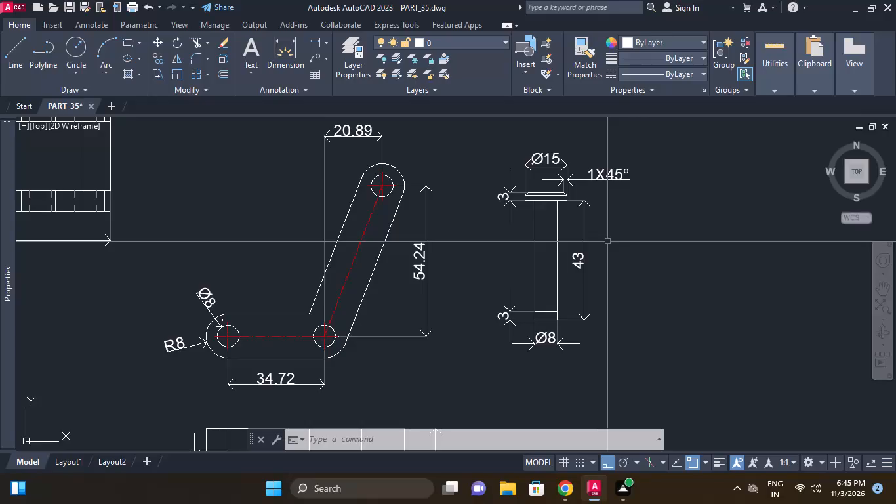
Copy the circled part number 02 from below the bent link's slotted view to just below the headed pin's Ø8 dimension.
{"action": "scroll", "coordinate": [540, 241], "scroll_direction": "down", "scroll_amount": 2}
{"action": "scroll", "coordinate": [485, 255], "scroll_direction": "up", "scroll_amount": 1}
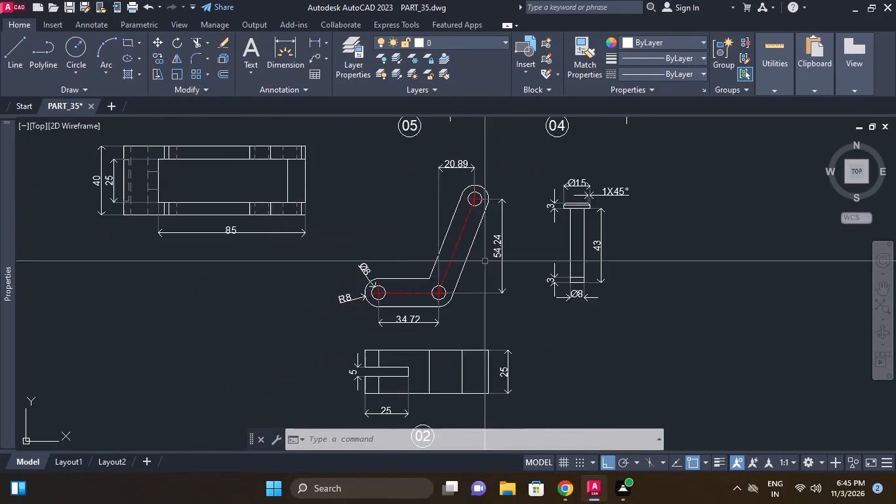
{"action": "middle_click_drag", "start_coordinate": [484, 274], "coordinate": [493, 198]}
{"action": "scroll", "coordinate": [485, 274], "scroll_direction": "down", "scroll_amount": 1}
{"action": "left_click", "coordinate": [474, 343]}
{"action": "left_click", "coordinate": [425, 305]}
{"action": "scroll", "coordinate": [466, 331], "scroll_direction": "up", "scroll_amount": 2}
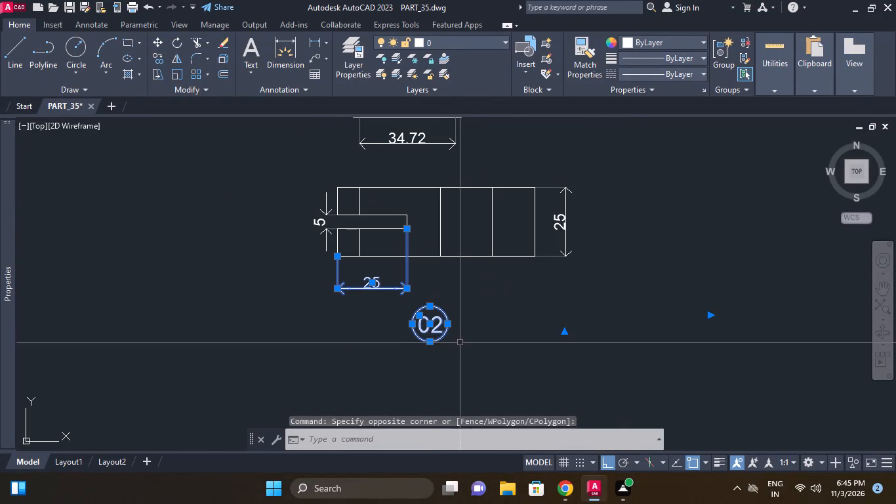
{"action": "left_click", "coordinate": [457, 345]}
{"action": "key", "text": "Escape"}
{"action": "key", "text": "Escape"}
{"action": "key", "text": "Escape"}
{"action": "left_click_drag", "start_coordinate": [476, 348], "coordinate": [457, 341]}
{"action": "left_click", "coordinate": [388, 322]}
{"action": "right_click", "coordinate": [388, 322]}
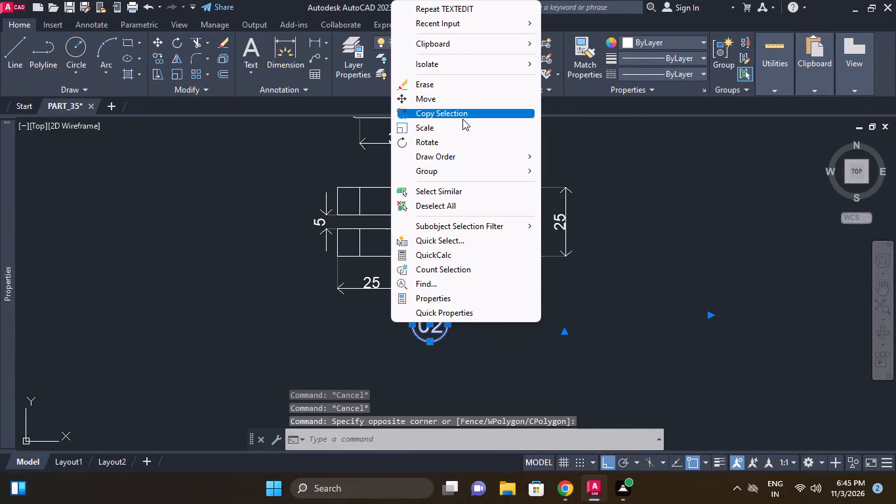
{"action": "left_click", "coordinate": [462, 119]}
{"action": "left_click", "coordinate": [470, 294]}
{"action": "middle_click_drag", "start_coordinate": [668, 190], "coordinate": [542, 373]}
{"action": "key", "text": "F8"}
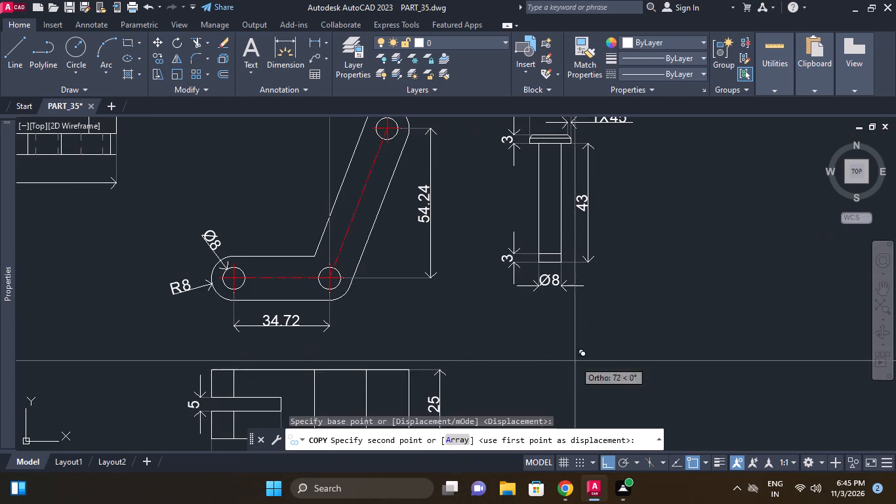
{"action": "middle_click_drag", "start_coordinate": [691, 312], "coordinate": [660, 341]}
{"action": "scroll", "coordinate": [691, 312], "scroll_direction": "down", "scroll_amount": 1}
{"action": "scroll", "coordinate": [601, 345], "scroll_direction": "up", "scroll_amount": 1}
{"action": "left_click", "coordinate": [596, 315]}
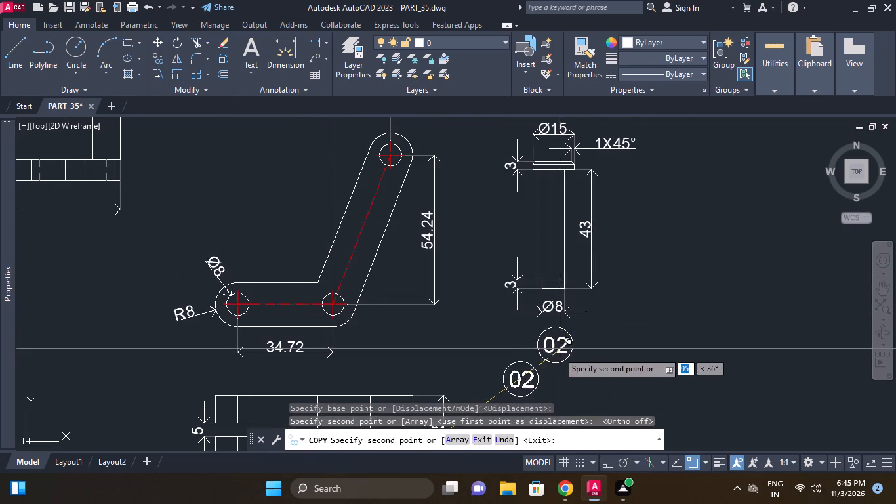
{"action": "scroll", "coordinate": [592, 356], "scroll_direction": "up", "scroll_amount": 1}
{"action": "key", "text": "Escape"}
Change the copied circled part number under the headed pin to 08.
{"action": "double_click", "coordinate": [544, 343]}
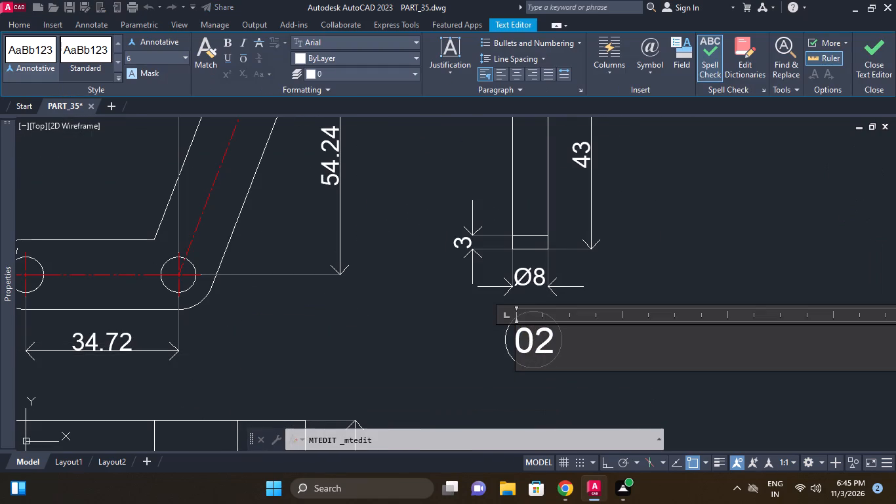
{"action": "key", "text": "ctrl+a"}
{"action": "key", "text": "8"}
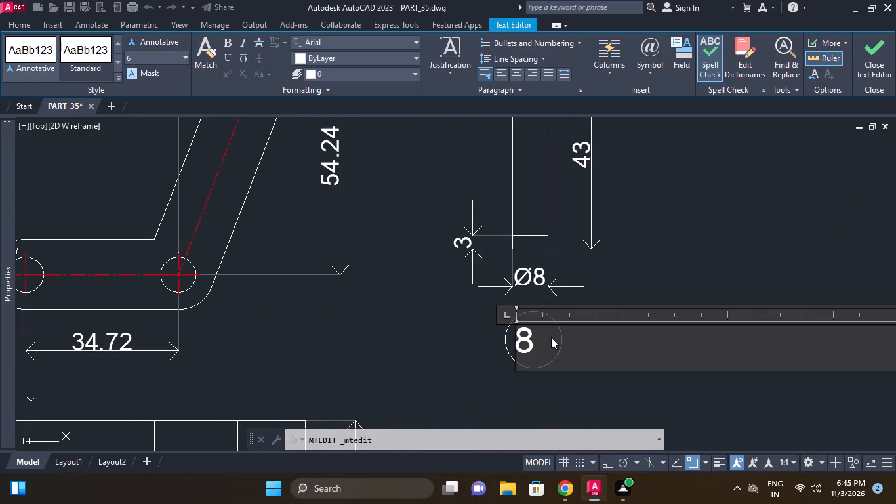
{"action": "key", "text": "BackSpace"}
{"action": "type", "text": "08"}
{"action": "left_click", "coordinate": [629, 253]}
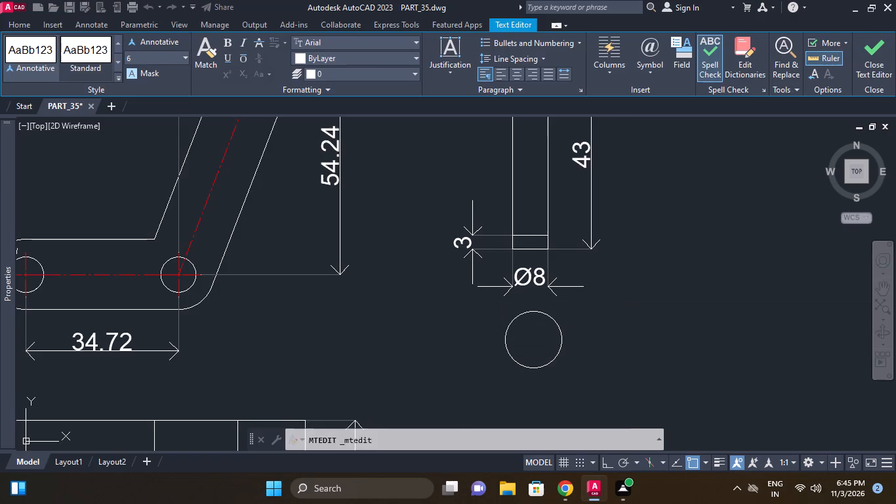
{"action": "scroll", "coordinate": [648, 213], "scroll_direction": "up", "scroll_amount": 1}
{"action": "scroll", "coordinate": [639, 238], "scroll_direction": "down", "scroll_amount": 3}
{"action": "middle_click_drag", "start_coordinate": [645, 252], "coordinate": [600, 272]}
{"action": "key", "text": "Escape"}
Draw a horizontal line 14 long to the right of pin 08 as the top edge of a second pin's head.
{"action": "scroll", "coordinate": [663, 235], "scroll_direction": "down", "scroll_amount": 1}
{"action": "middle_click_drag", "start_coordinate": [663, 235], "coordinate": [645, 267]}
{"action": "middle_click_drag", "start_coordinate": [621, 271], "coordinate": [599, 276]}
{"action": "scroll", "coordinate": [599, 276], "scroll_direction": "up", "scroll_amount": 2}
{"action": "middle_click_drag", "start_coordinate": [599, 255], "coordinate": [565, 265]}
{"action": "key", "text": "l"}
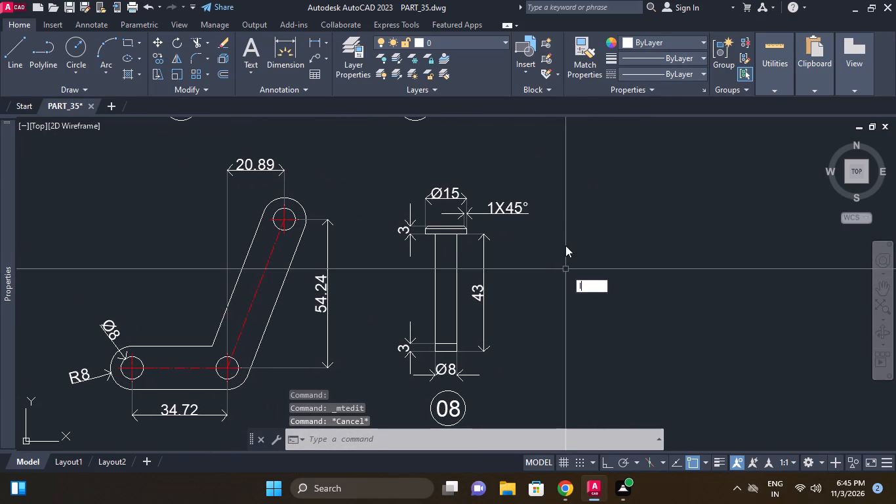
{"action": "key", "text": "space"}
{"action": "scroll", "coordinate": [569, 237], "scroll_direction": "up", "scroll_amount": 1}
{"action": "left_click", "coordinate": [574, 228]}
{"action": "key", "text": "F8"}
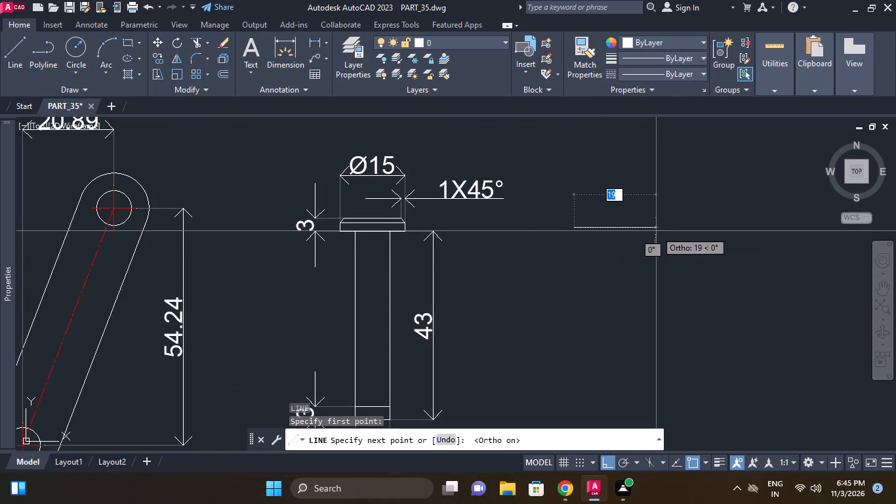
{"action": "type", "text": "14"}
{"action": "key", "text": "Return"}
{"action": "key", "text": "Return"}
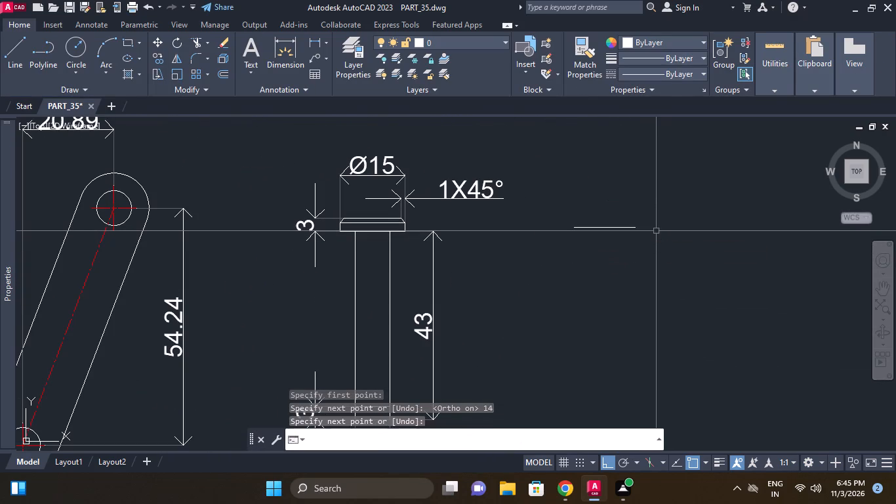
Close the new pin head as a rectangle with lines running 3 down, 14 across and 3 back up.
{"action": "scroll", "coordinate": [647, 248], "scroll_direction": "up", "scroll_amount": 1}
{"action": "key", "text": "space"}
{"action": "left_click", "coordinate": [530, 212]}
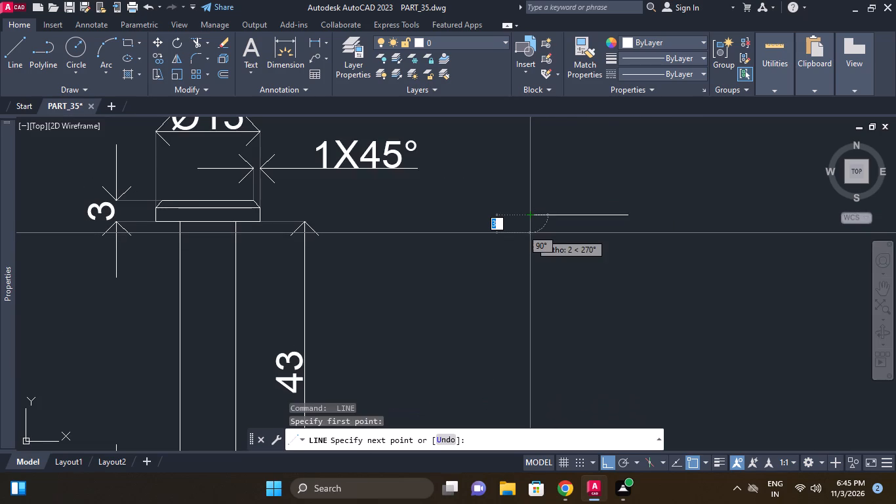
{"action": "key", "text": "4"}
{"action": "key", "text": "BackSpace"}
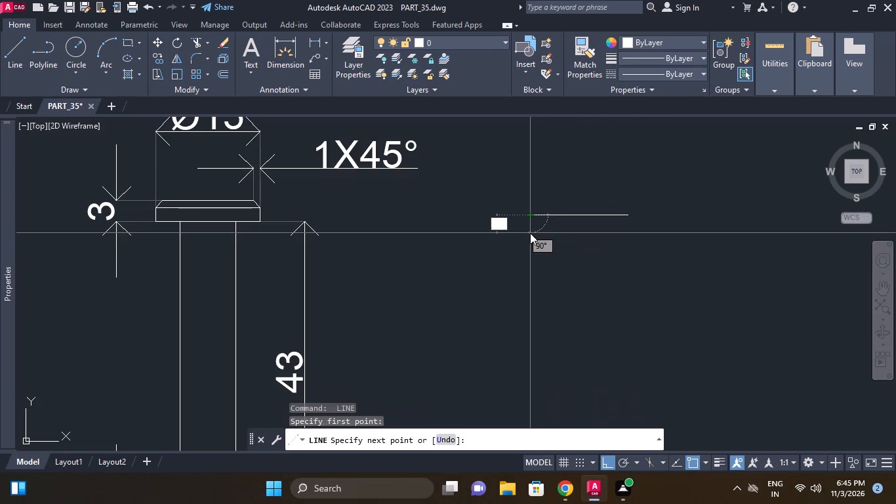
{"action": "type", "text": "3"}
{"action": "key", "text": "space"}
{"action": "type", "text": "14"}
{"action": "key", "text": "space"}
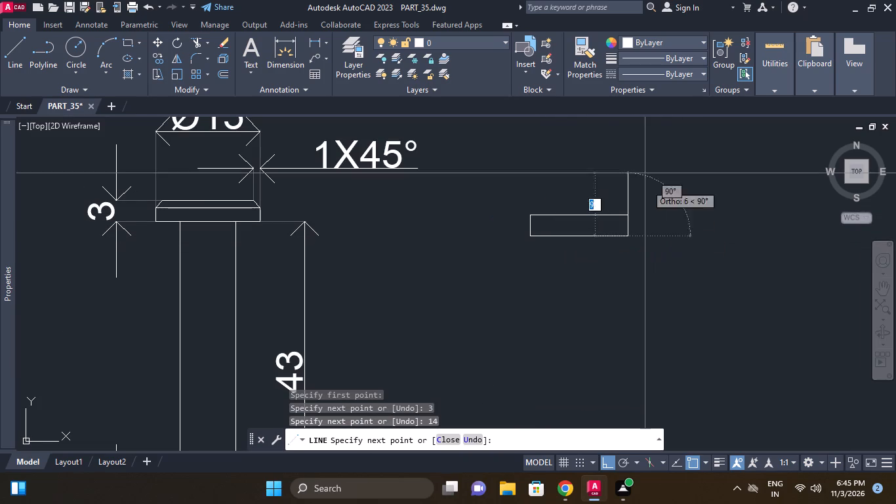
{"action": "type", "text": "3"}
{"action": "key", "text": "space"}
{"action": "key", "text": "space"}
{"action": "key", "text": "Escape"}
Draw a vertical line 48 long straight down from the midpoint of the new head's bottom edge.
{"action": "middle_click_drag", "start_coordinate": [566, 223], "coordinate": [563, 203]}
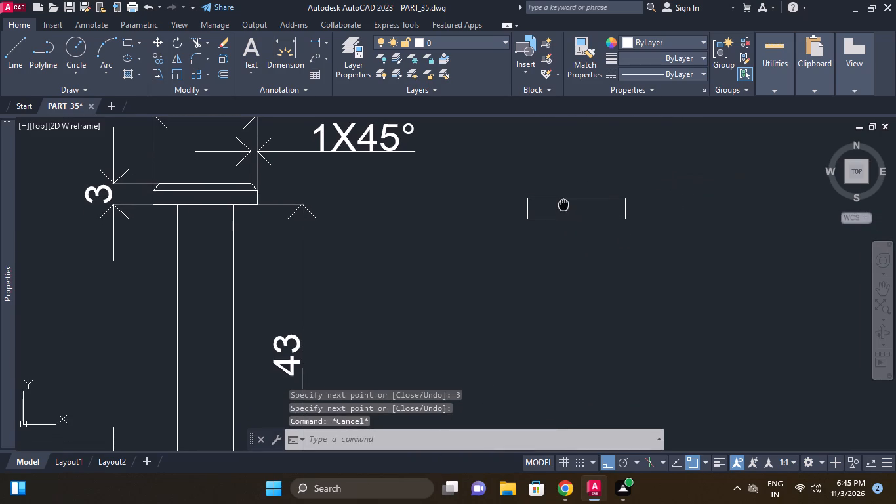
{"action": "middle_click_drag", "start_coordinate": [563, 203], "coordinate": [564, 203]}
{"action": "key", "text": "l"}
{"action": "key", "text": "space"}
{"action": "left_click", "coordinate": [574, 220]}
{"action": "key", "text": "3"}
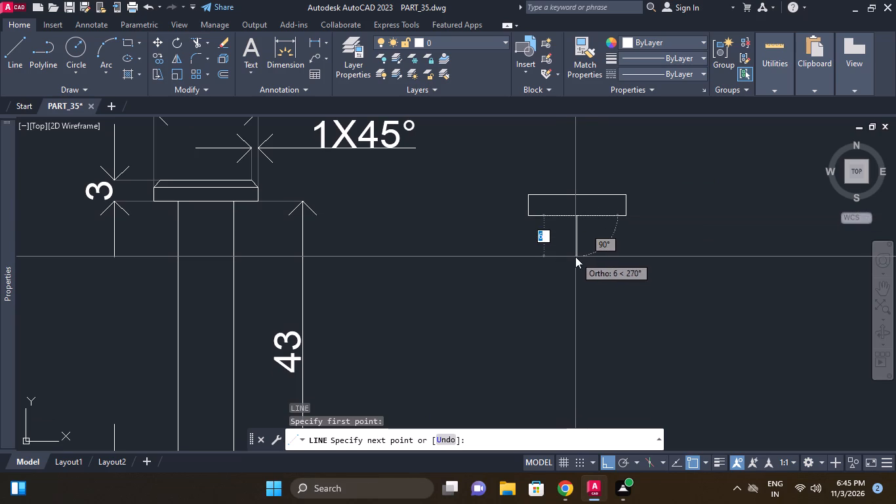
{"action": "key", "text": "BackSpace"}
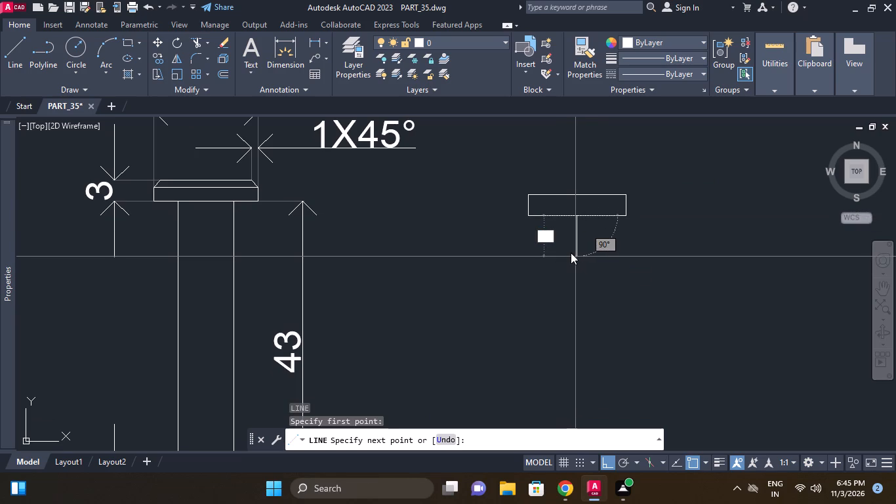
{"action": "type", "text": "48"}
{"action": "key", "text": "space"}
{"action": "key", "text": "space"}
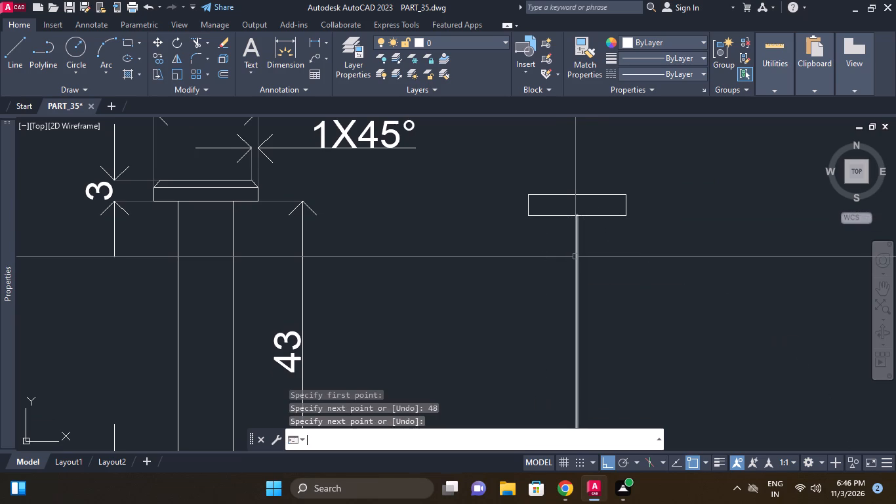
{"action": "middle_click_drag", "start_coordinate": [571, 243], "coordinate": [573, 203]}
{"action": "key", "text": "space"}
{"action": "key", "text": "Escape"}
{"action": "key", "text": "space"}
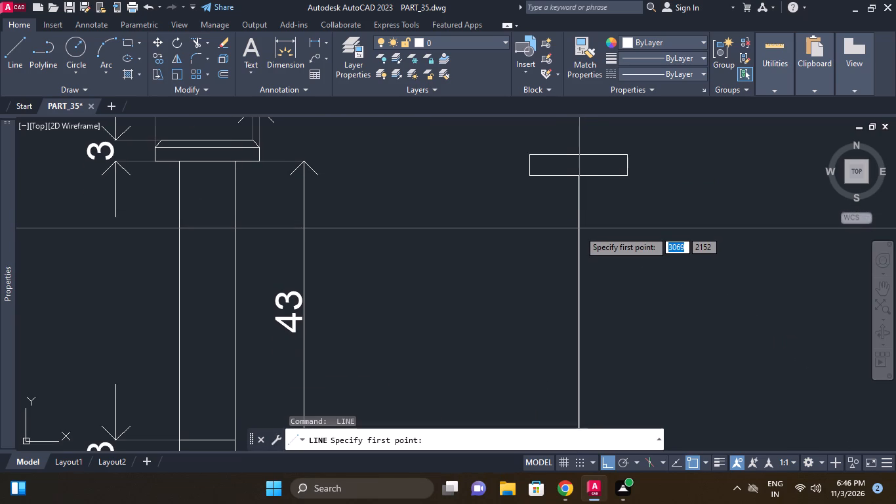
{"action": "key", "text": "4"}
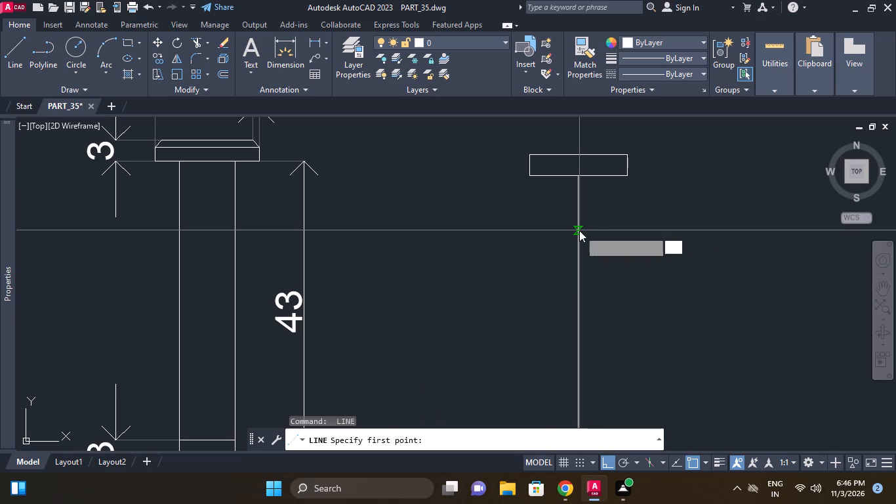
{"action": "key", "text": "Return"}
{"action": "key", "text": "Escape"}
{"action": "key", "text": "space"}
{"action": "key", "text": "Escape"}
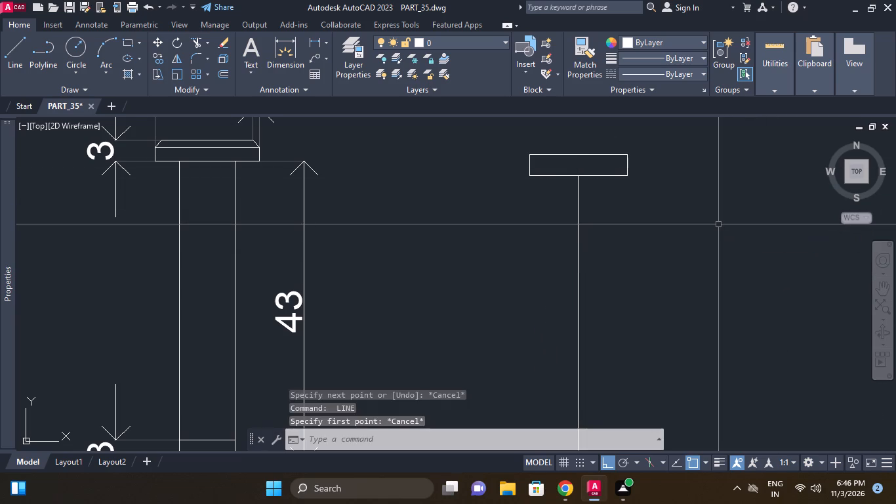
Offset the new pin's vertical centre line by 4 to both sides to form the shank edges.
{"action": "type", "text": "o"}
{"action": "key", "text": "space"}
{"action": "key", "text": "4"}
{"action": "key", "text": "space"}
{"action": "key", "text": "space"}
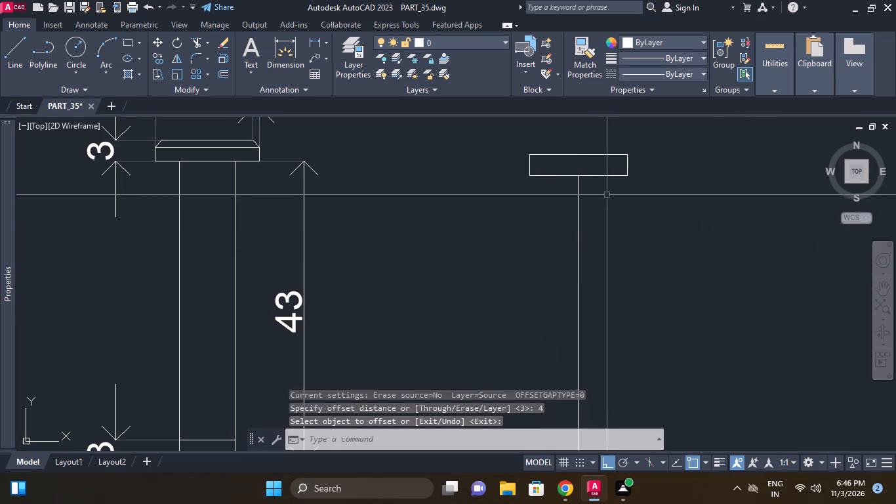
{"action": "key", "text": "space"}
{"action": "key", "text": "space"}
{"action": "left_click", "coordinate": [578, 209]}
{"action": "left_click_drag", "start_coordinate": [539, 196], "coordinate": [545, 206]}
{"action": "left_click", "coordinate": [581, 217]}
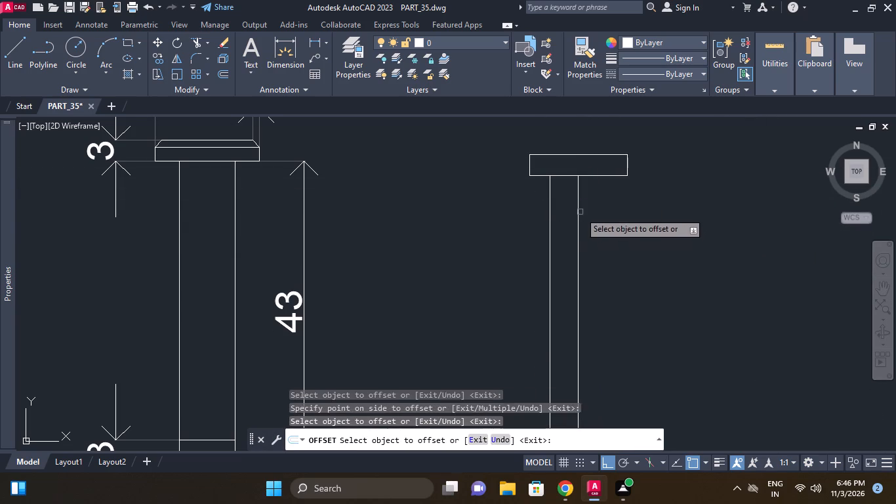
{"action": "left_click", "coordinate": [580, 211]}
{"action": "left_click", "coordinate": [596, 207]}
{"action": "key", "text": "Escape"}
Draw a horizontal line across the lower ends of the new pin's shank edges to close the shank.
{"action": "middle_click_drag", "start_coordinate": [621, 218], "coordinate": [619, 125]}
{"action": "scroll", "coordinate": [624, 87], "scroll_direction": "down", "scroll_amount": 2}
{"action": "middle_click_drag", "start_coordinate": [592, 184], "coordinate": [593, 138]}
{"action": "key", "text": "l"}
{"action": "key", "text": "space"}
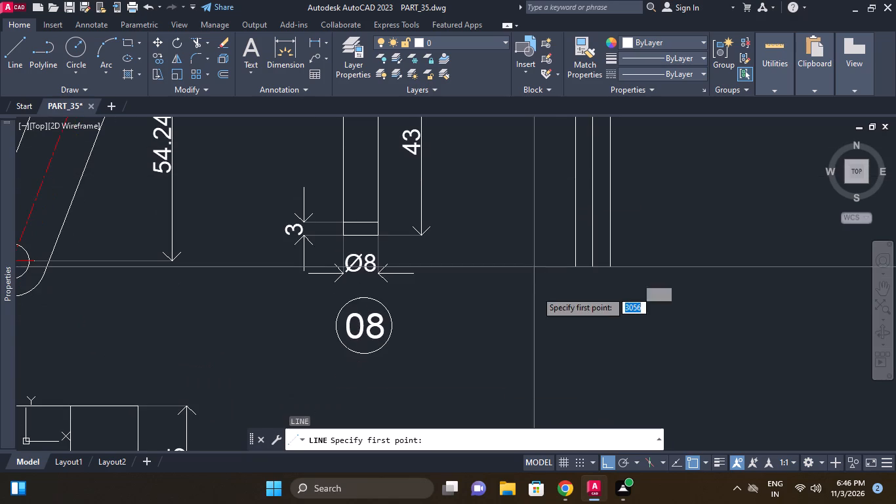
{"action": "left_click", "coordinate": [571, 264]}
{"action": "left_click", "coordinate": [610, 267]}
{"action": "key", "text": "Escape"}
Offset the shank's bottom edge upward by 3.
{"action": "middle_click_drag", "start_coordinate": [625, 273], "coordinate": [625, 256]}
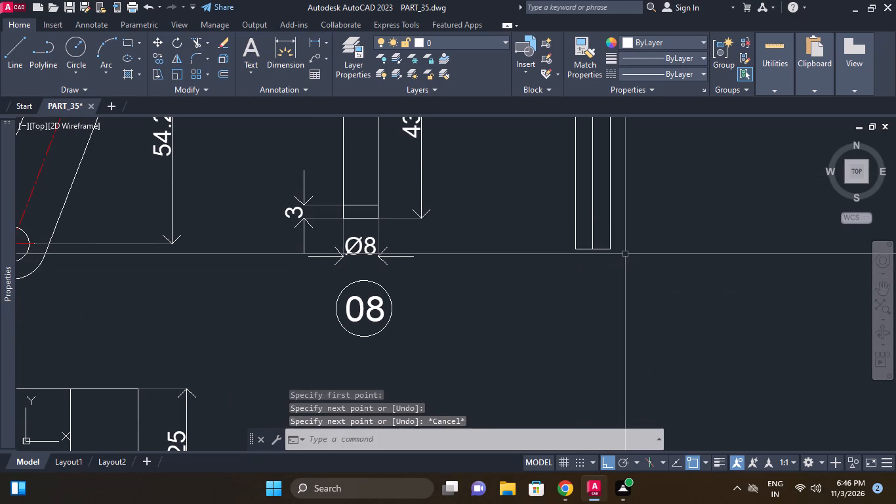
{"action": "key", "text": "o"}
{"action": "key", "text": "space"}
{"action": "key", "text": "3"}
{"action": "key", "text": "space"}
{"action": "left_click", "coordinate": [598, 251]}
{"action": "left_click", "coordinate": [599, 218]}
{"action": "key", "text": "Escape"}
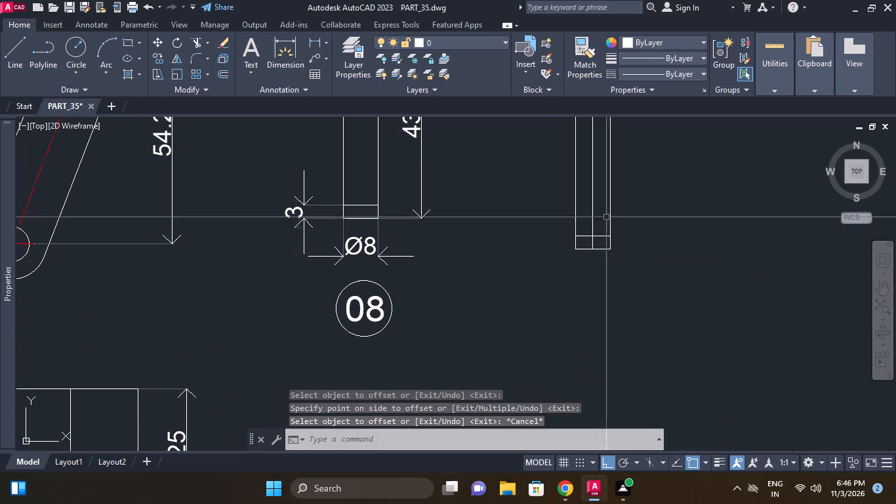
Erase the vertical centre line inside the new pin's shank.
{"action": "middle_click_drag", "start_coordinate": [606, 232], "coordinate": [607, 239]}
{"action": "left_click", "coordinate": [596, 225]}
{"action": "key", "text": "e"}
{"action": "key", "text": "space"}
Offset the new head's top edge downward and both side edges inward by 1 as chamfer guides.
{"action": "middle_click_drag", "start_coordinate": [647, 229], "coordinate": [647, 272]}
{"action": "scroll", "coordinate": [647, 234], "scroll_direction": "down", "scroll_amount": 1}
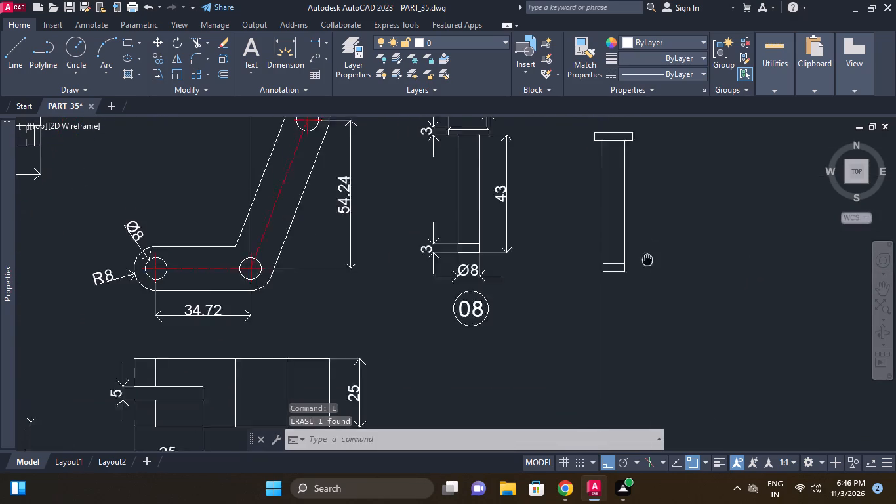
{"action": "scroll", "coordinate": [647, 272], "scroll_direction": "down", "scroll_amount": 1}
{"action": "middle_click_drag", "start_coordinate": [647, 272], "coordinate": [647, 278]}
{"action": "scroll", "coordinate": [634, 214], "scroll_direction": "up", "scroll_amount": 2}
{"action": "middle_click_drag", "start_coordinate": [633, 211], "coordinate": [634, 251]}
{"action": "key", "text": "Escape"}
{"action": "middle_click_drag", "start_coordinate": [628, 227], "coordinate": [628, 237]}
{"action": "scroll", "coordinate": [628, 237], "scroll_direction": "up", "scroll_amount": 1}
{"action": "type", "text": "o"}
{"action": "key", "text": "space"}
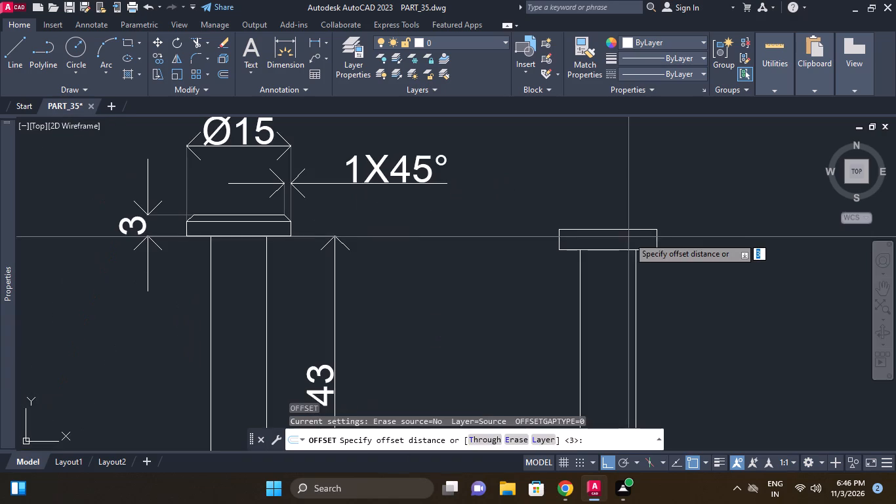
{"action": "key", "text": "1"}
{"action": "key", "text": "space"}
{"action": "left_click", "coordinate": [615, 231]}
{"action": "left_click", "coordinate": [613, 249]}
{"action": "scroll", "coordinate": [542, 234], "scroll_direction": "up", "scroll_amount": 2}
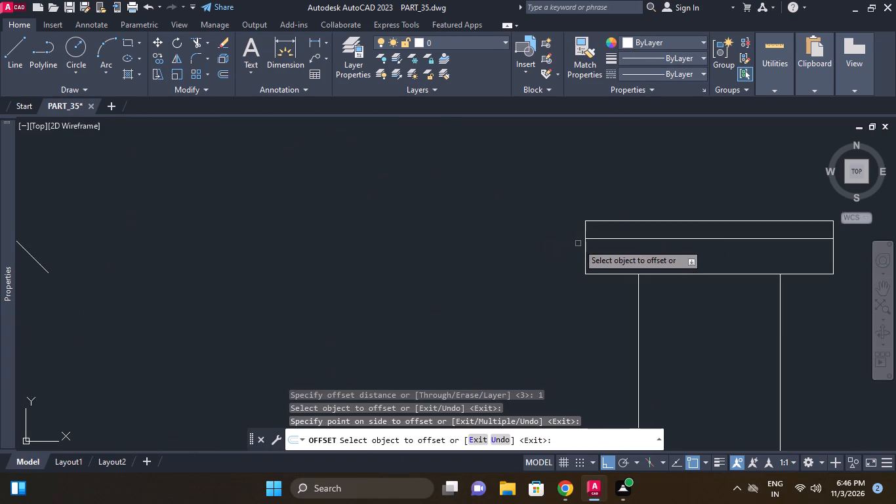
{"action": "left_click", "coordinate": [586, 251]}
{"action": "left_click", "coordinate": [616, 251]}
{"action": "middle_click_drag", "start_coordinate": [660, 261], "coordinate": [523, 250]}
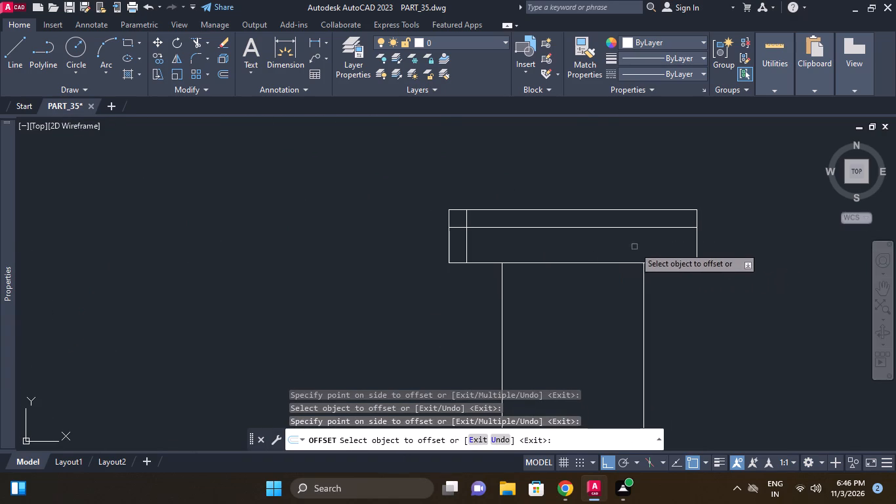
{"action": "left_click", "coordinate": [697, 242]}
{"action": "left_click", "coordinate": [645, 239]}
{"action": "key", "text": "Escape"}
Draw diagonal chamfer lines across both upper corners of the new head between the offset guide intersections.
{"action": "middle_click", "coordinate": [479, 228]}
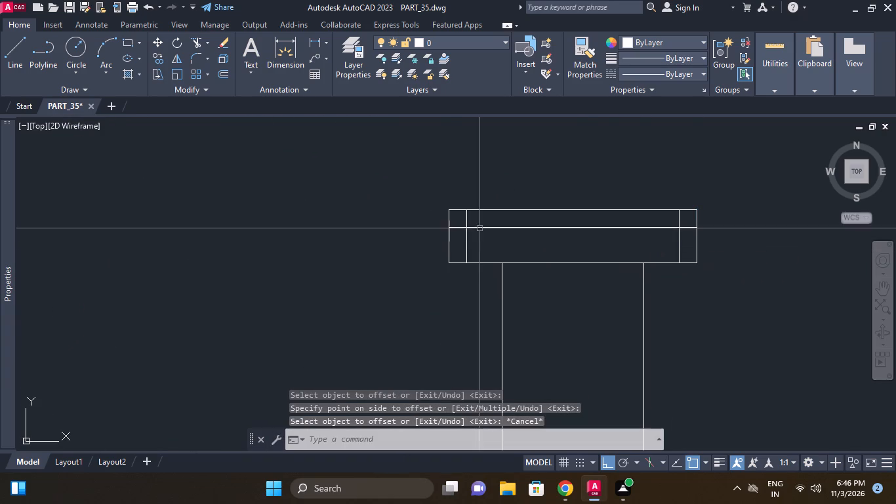
{"action": "type", "text": "l"}
{"action": "key", "text": "space"}
{"action": "left_click", "coordinate": [452, 226]}
{"action": "left_click", "coordinate": [467, 212]}
{"action": "key", "text": "space"}
{"action": "key", "text": "Escape"}
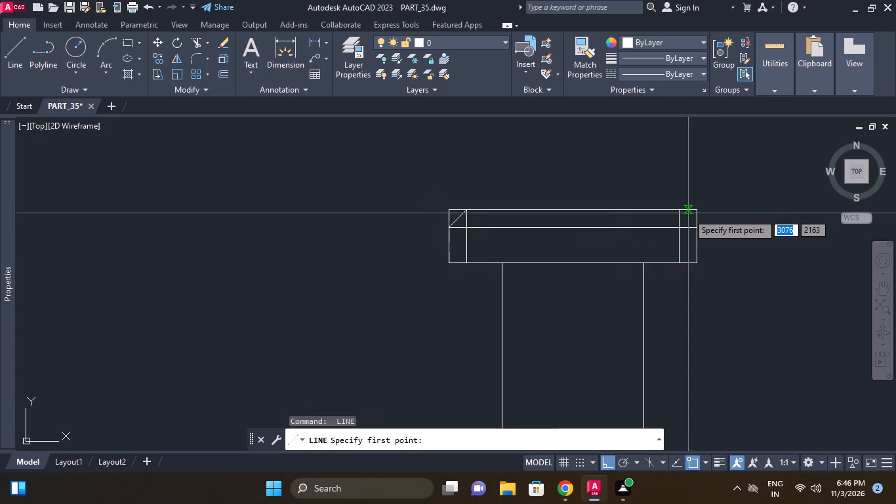
{"action": "left_click", "coordinate": [680, 211]}
{"action": "left_click", "coordinate": [699, 229]}
{"action": "key", "text": "Escape"}
Trim away the head outline outside the chamfer lines at both upper corners.
{"action": "scroll", "coordinate": [692, 226], "scroll_direction": "up", "scroll_amount": 2}
{"action": "middle_click", "coordinate": [692, 226]}
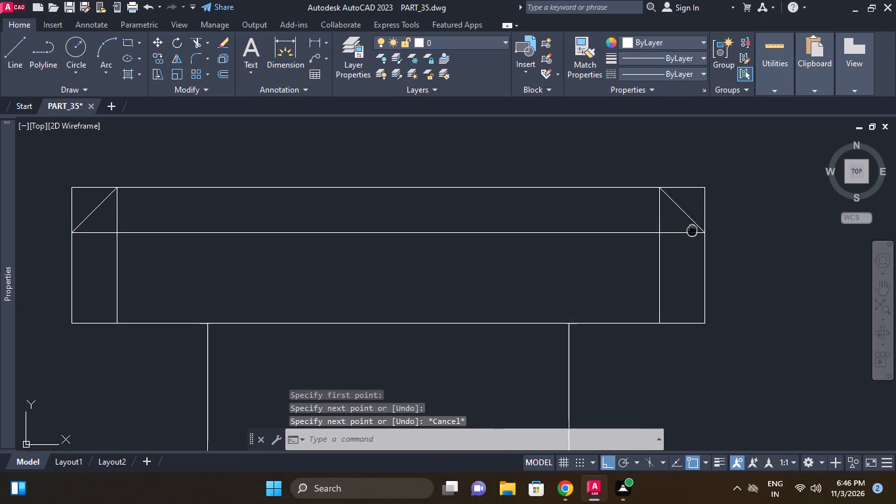
{"action": "key", "text": "t"}
{"action": "key", "text": "r"}
{"action": "key", "text": "space"}
{"action": "key", "text": "space"}
{"action": "left_click_drag", "start_coordinate": [706, 211], "coordinate": [704, 202]}
{"action": "left_click", "coordinate": [696, 184]}
{"action": "left_click", "coordinate": [687, 199]}
{"action": "middle_click_drag", "start_coordinate": [699, 195], "coordinate": [708, 205]}
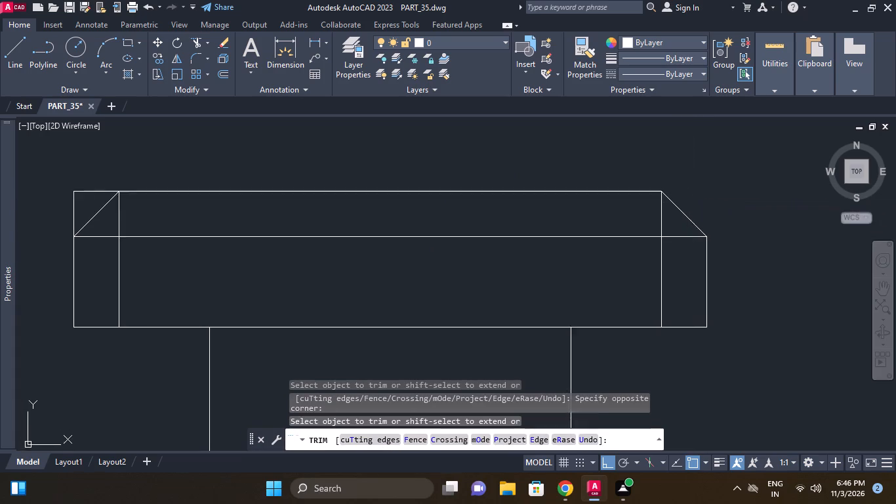
{"action": "middle_click_drag", "start_coordinate": [708, 205], "coordinate": [741, 206]}
{"action": "left_click", "coordinate": [131, 210]}
{"action": "left_click", "coordinate": [142, 197]}
{"action": "left_click", "coordinate": [110, 209]}
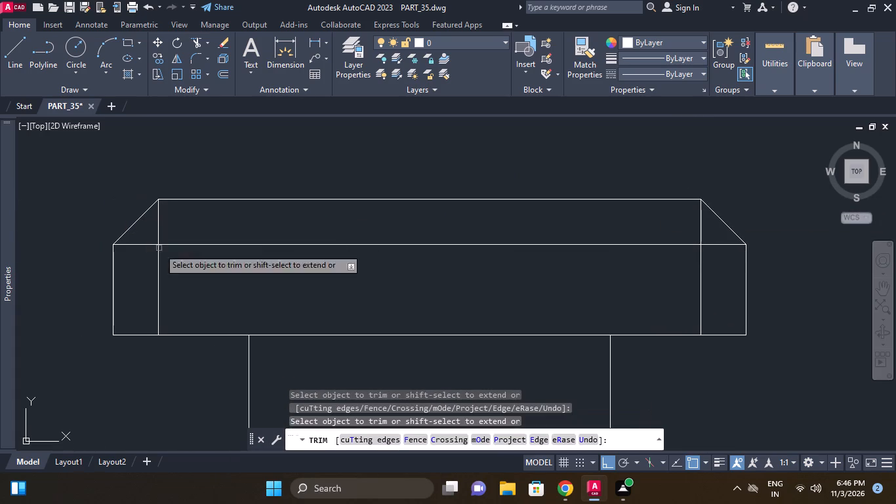
Erase the two vertical chamfer guide lines inside the second pin's head.
{"action": "key", "text": "Escape"}
{"action": "left_click", "coordinate": [156, 266]}
{"action": "key", "text": "e"}
{"action": "key", "text": "space"}
{"action": "left_click", "coordinate": [696, 264]}
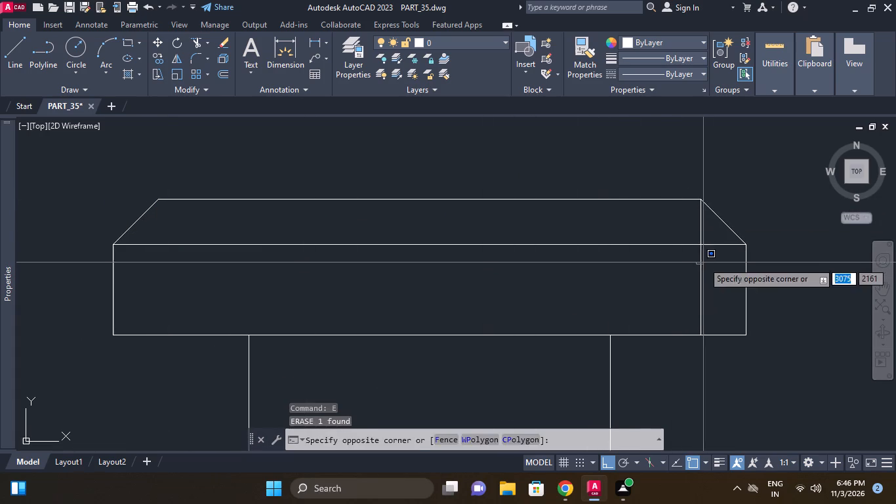
{"action": "left_click", "coordinate": [703, 262]}
{"action": "left_click_drag", "start_coordinate": [707, 254], "coordinate": [700, 254]}
{"action": "left_click", "coordinate": [670, 259]}
{"action": "type", "text": "e"}
{"action": "key", "text": "space"}
Add a vertical linear dimension for the short end section at the bottom of the second pin.
{"action": "scroll", "coordinate": [673, 258], "scroll_direction": "down", "scroll_amount": 3}
{"action": "middle_click", "coordinate": [673, 258]}
{"action": "scroll", "coordinate": [567, 277], "scroll_direction": "down", "scroll_amount": 3}
{"action": "middle_click_drag", "start_coordinate": [567, 277], "coordinate": [568, 261]}
{"action": "middle_click_drag", "start_coordinate": [588, 272], "coordinate": [587, 264]}
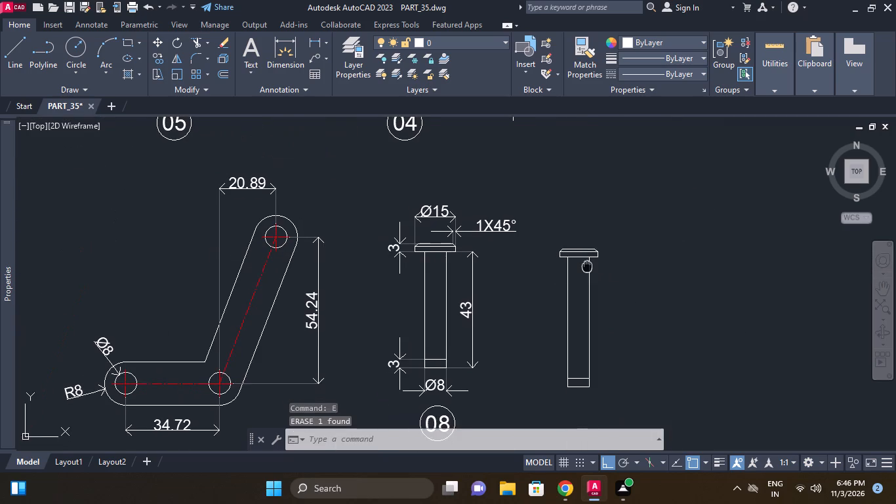
{"action": "middle_click_drag", "start_coordinate": [587, 264], "coordinate": [586, 264]}
{"action": "type", "text": "dl"}
{"action": "key", "text": "i"}
{"action": "key", "text": "space"}
{"action": "scroll", "coordinate": [569, 390], "scroll_direction": "up", "scroll_amount": 1}
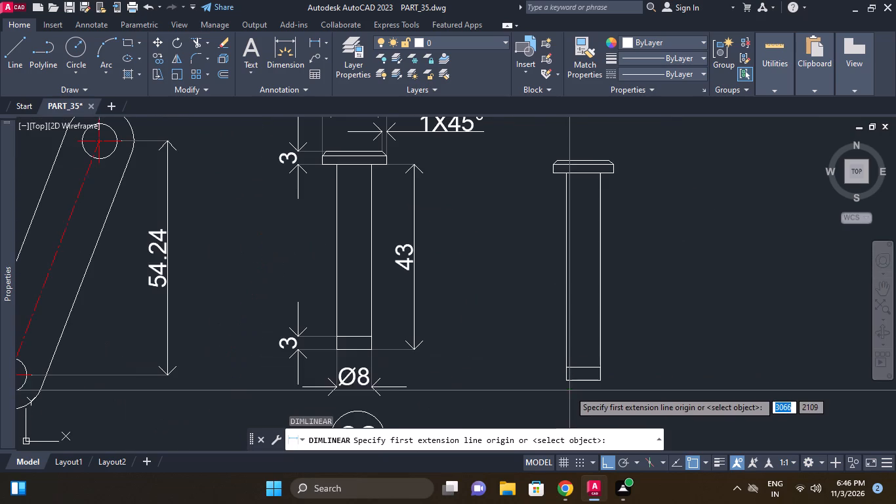
{"action": "left_click", "coordinate": [565, 379]}
{"action": "left_click", "coordinate": [565, 365]}
{"action": "left_click", "coordinate": [539, 368]}
Add a vertical linear dimension for the thickness of the second pin's head.
{"action": "key", "text": "space"}
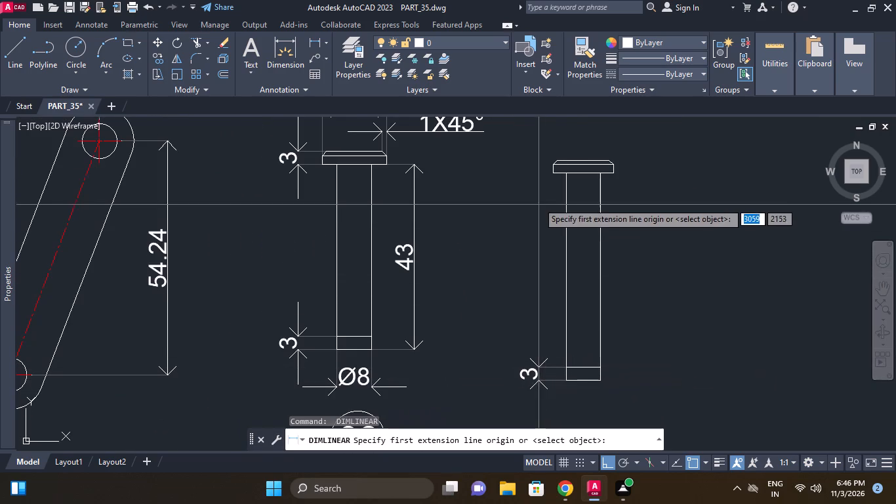
{"action": "left_click", "coordinate": [552, 173]}
{"action": "left_click", "coordinate": [559, 156]}
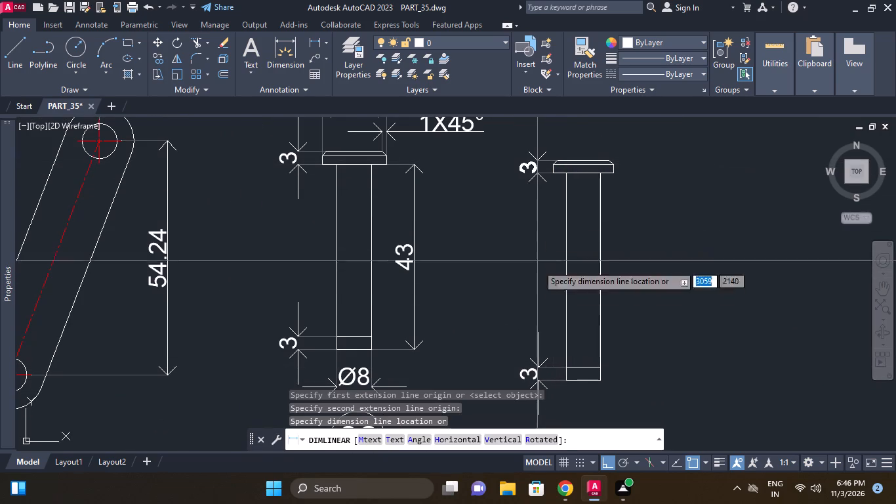
{"action": "left_click", "coordinate": [539, 332]}
Add a horizontal linear dimension above the second pin's head, using its horizontal chamfer line.
{"action": "middle_click_drag", "start_coordinate": [586, 230], "coordinate": [587, 309]}
{"action": "key", "text": "space"}
{"action": "key", "text": "space"}
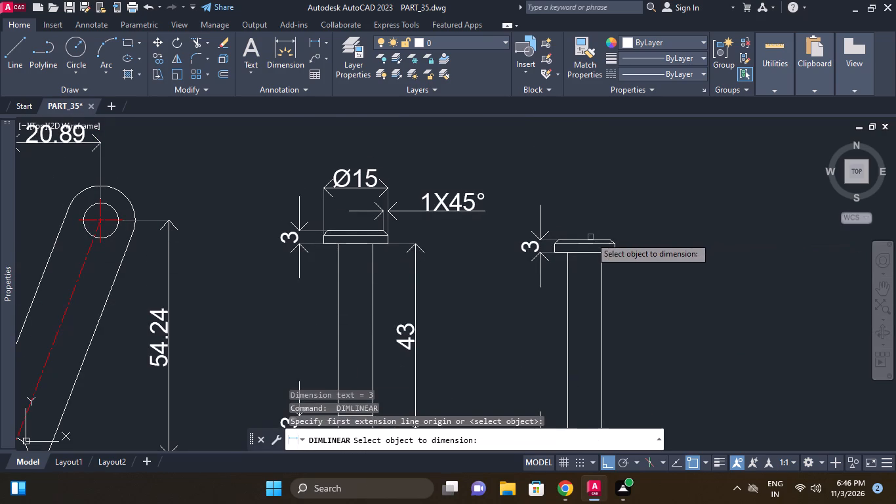
{"action": "left_click", "coordinate": [584, 243]}
{"action": "left_click", "coordinate": [584, 201]}
Add a diameter symbol to the head width dimension text so it reads Ø14.
{"action": "double_click", "coordinate": [584, 196]}
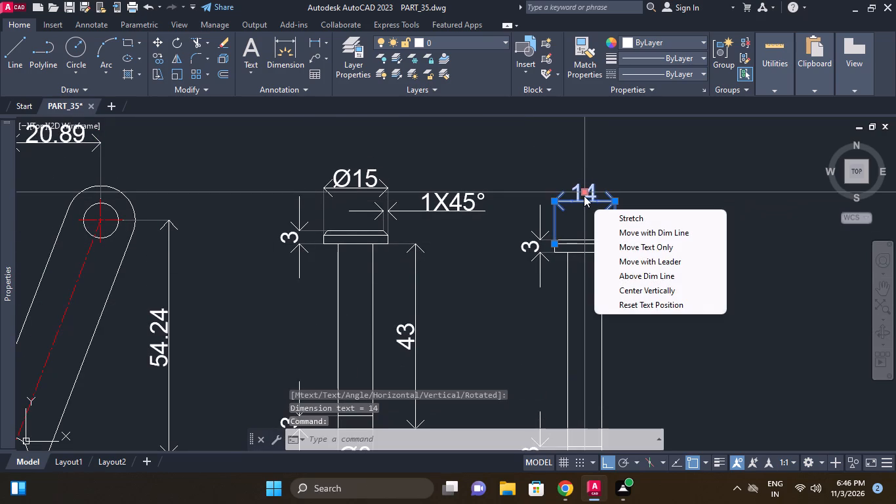
{"action": "type", "text": "%%"}
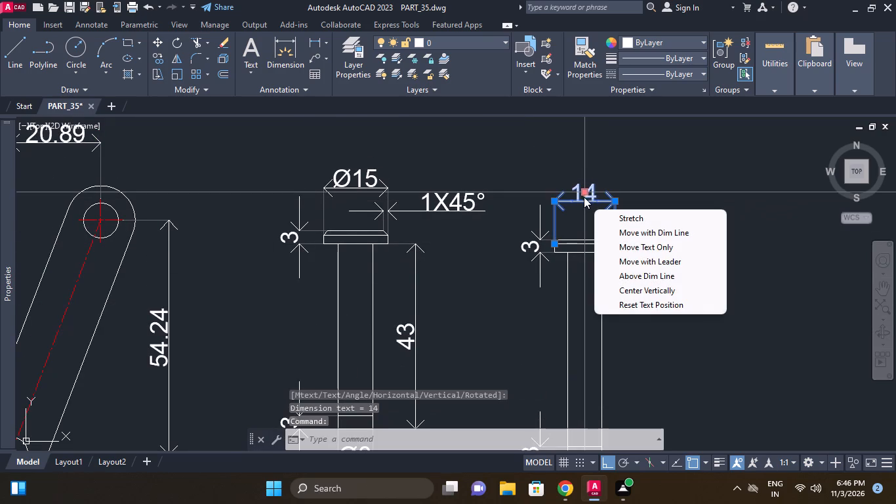
{"action": "left_click", "coordinate": [633, 165]}
{"action": "double_click", "coordinate": [592, 192]}
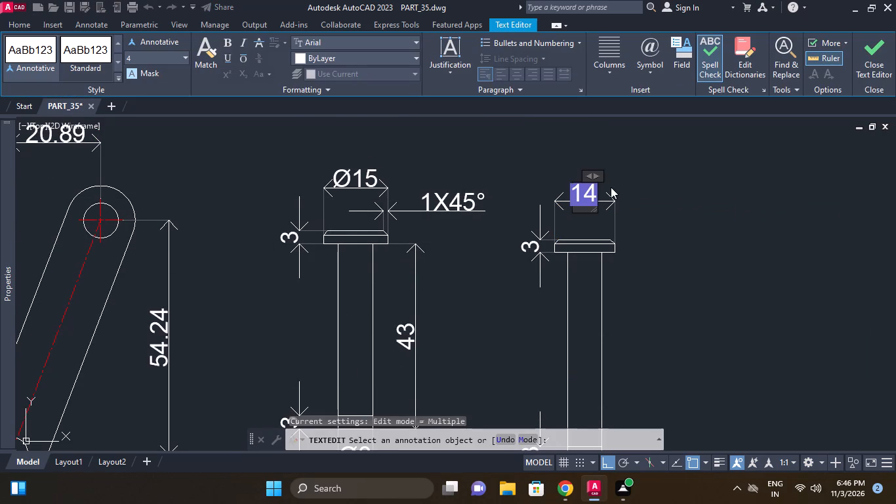
{"action": "type", "text": "%%"}
{"action": "key", "text": "shift+c"}
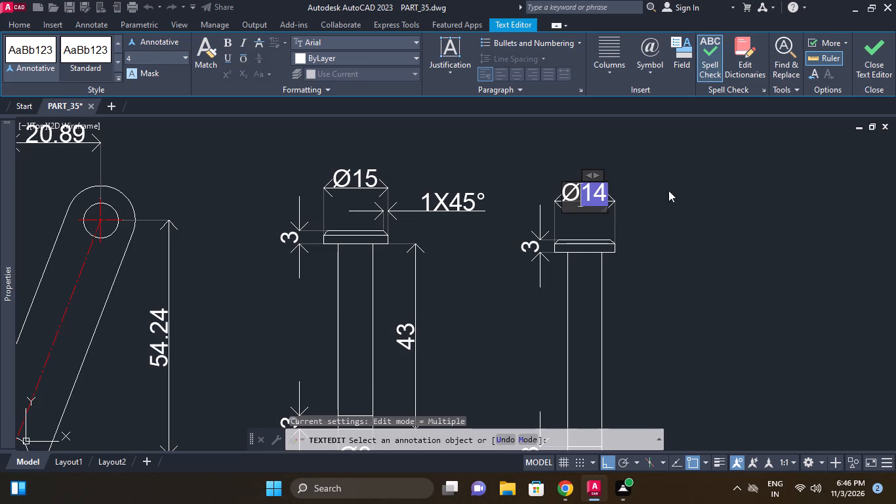
{"action": "left_click", "coordinate": [680, 188]}
{"action": "key", "text": "Escape"}
Add a horizontal linear dimension for the chamfer at the head's upper right corner, placed above the head.
{"action": "key", "text": "d"}
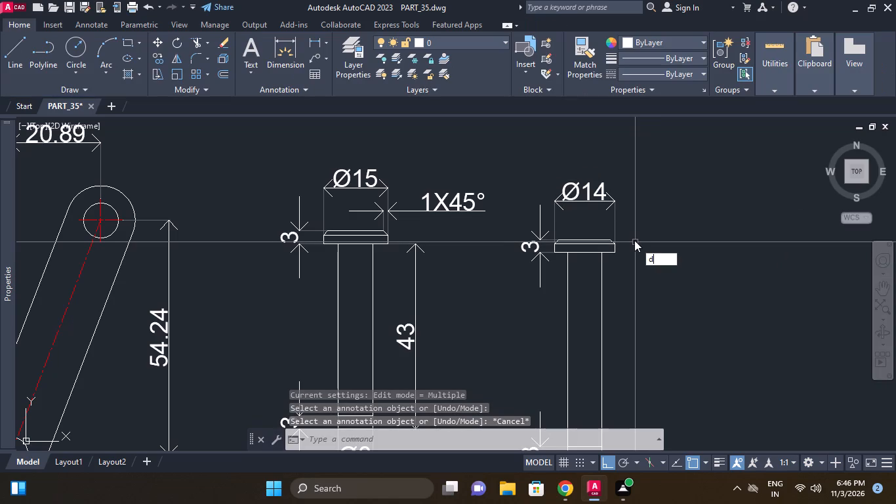
{"action": "key", "text": "Escape"}
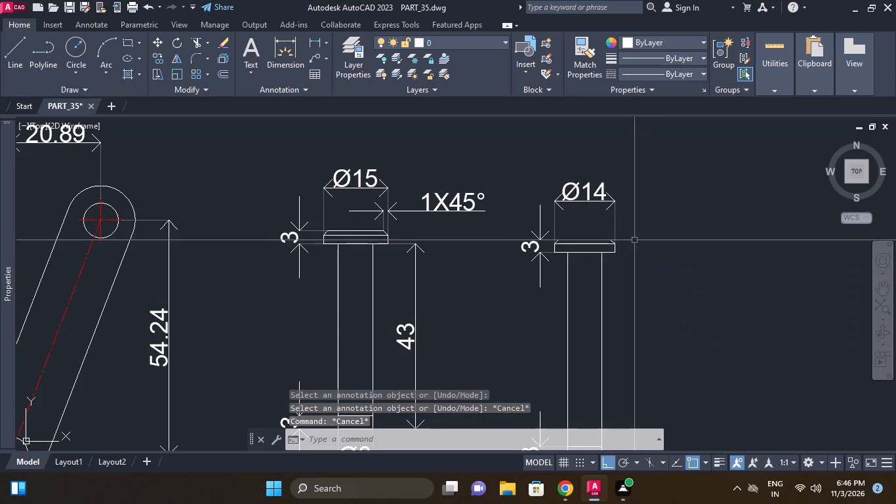
{"action": "type", "text": "dl"}
{"action": "key", "text": "i"}
{"action": "key", "text": "space"}
{"action": "scroll", "coordinate": [612, 236], "scroll_direction": "up", "scroll_amount": 2}
{"action": "key", "text": "space"}
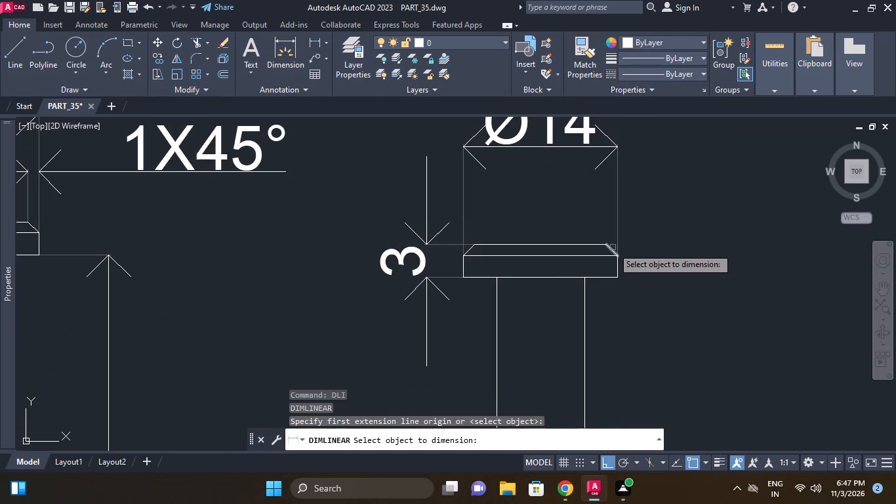
{"action": "left_click", "coordinate": [613, 247]}
{"action": "left_click", "coordinate": [615, 199]}
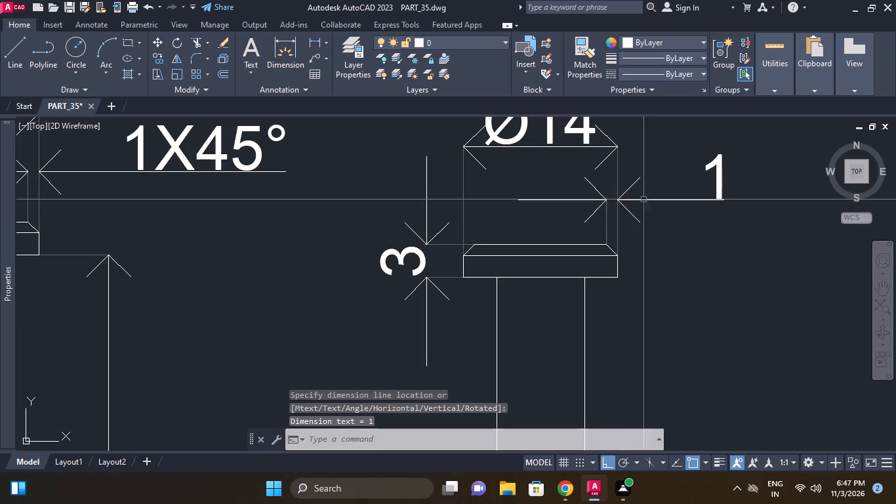
Stretch the Ø14 dimension upward, farther from the second pin's head.
{"action": "middle_click_drag", "start_coordinate": [611, 163], "coordinate": [618, 195]}
{"action": "scroll", "coordinate": [618, 195], "scroll_direction": "down", "scroll_amount": 1}
{"action": "key", "text": "Escape"}
{"action": "left_click_drag", "start_coordinate": [648, 189], "coordinate": [638, 187]}
{"action": "left_click", "coordinate": [561, 161]}
{"action": "key", "text": "s"}
{"action": "key", "text": "space"}
{"action": "left_click", "coordinate": [707, 271]}
{"action": "left_click", "coordinate": [707, 255]}
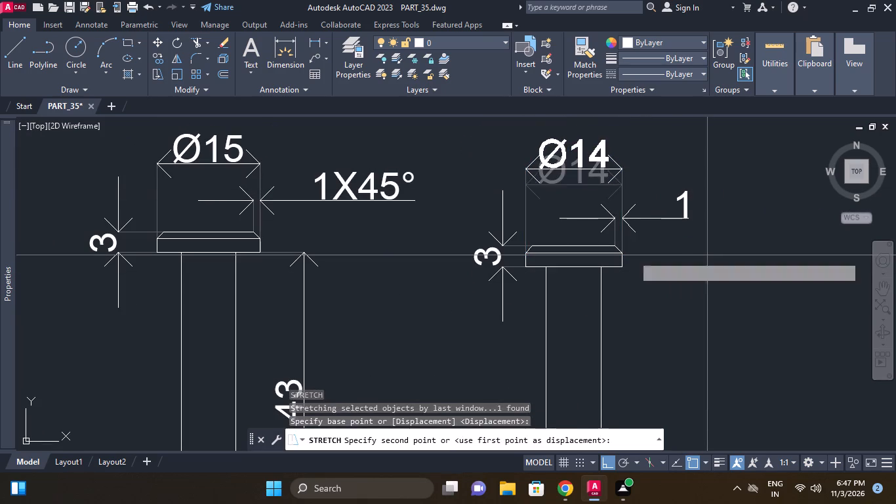
{"action": "key", "text": "Escape"}
Stretch the second pin's chamfer dimension slightly upward.
{"action": "left_click", "coordinate": [641, 233]}
{"action": "left_click", "coordinate": [609, 198]}
{"action": "key", "text": "s"}
{"action": "key", "text": "space"}
{"action": "left_click", "coordinate": [674, 257]}
{"action": "left_click", "coordinate": [674, 250]}
{"action": "key", "text": "Escape"}
Edit the second pin's chamfer dimension text to read 1X45°.
{"action": "double_click", "coordinate": [688, 190]}
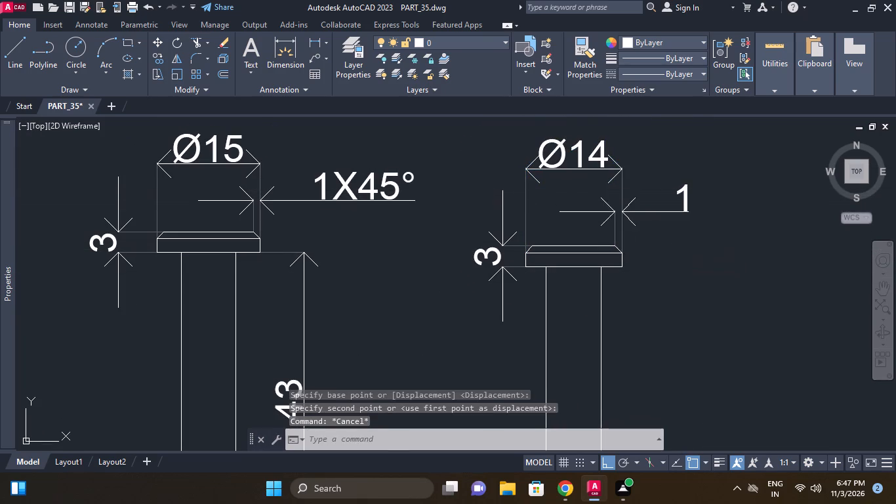
{"action": "key", "text": "Right"}
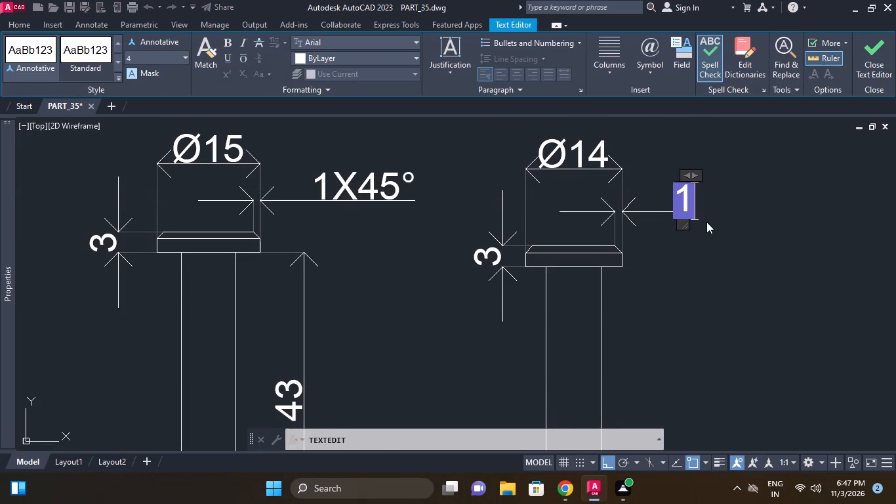
{"action": "type", "text": "x45%D"}
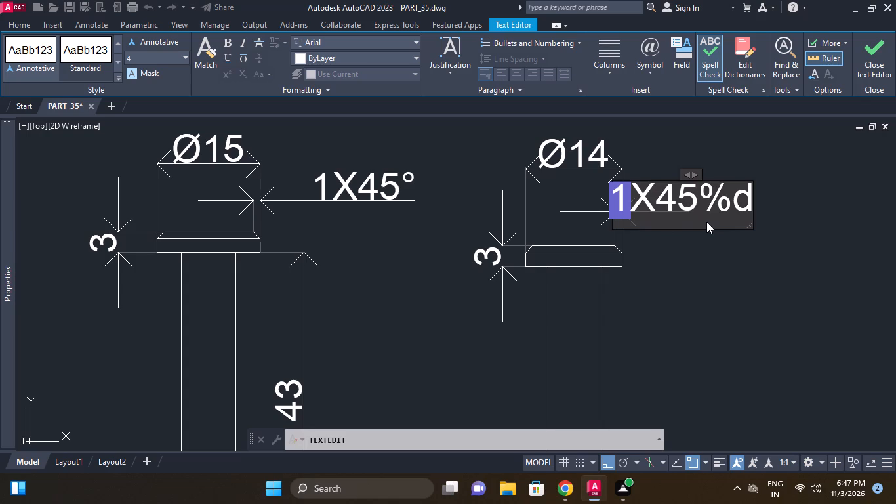
{"action": "key", "text": "BackSpace"}
{"action": "type", "text": "%D"}
{"action": "left_click", "coordinate": [832, 245]}
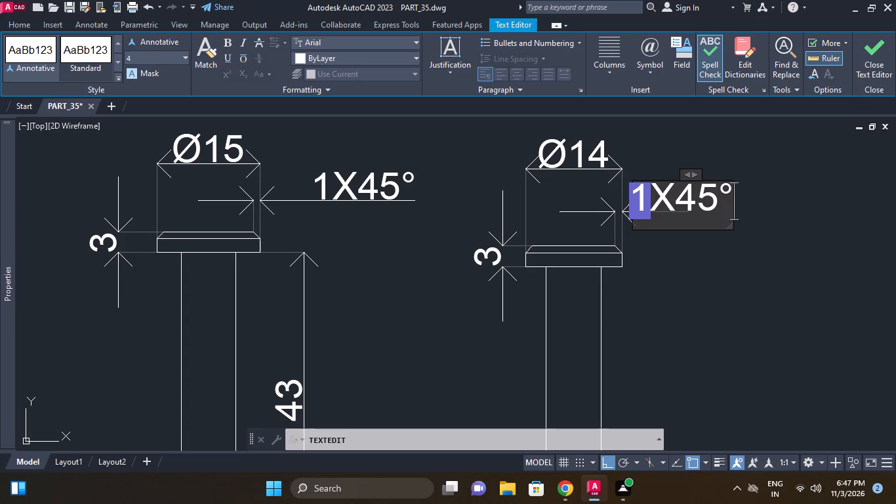
{"action": "scroll", "coordinate": [841, 243], "scroll_direction": "down", "scroll_amount": 1}
{"action": "middle_click_drag", "start_coordinate": [840, 228], "coordinate": [836, 215]}
{"action": "key", "text": "Escape"}
{"action": "scroll", "coordinate": [783, 272], "scroll_direction": "down", "scroll_amount": 2}
{"action": "middle_click_drag", "start_coordinate": [781, 272], "coordinate": [694, 244]}
{"action": "key", "text": "Escape"}
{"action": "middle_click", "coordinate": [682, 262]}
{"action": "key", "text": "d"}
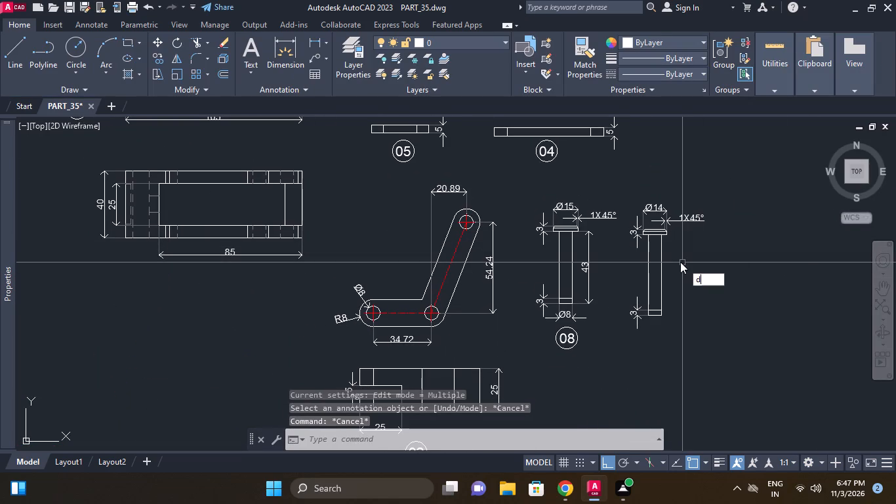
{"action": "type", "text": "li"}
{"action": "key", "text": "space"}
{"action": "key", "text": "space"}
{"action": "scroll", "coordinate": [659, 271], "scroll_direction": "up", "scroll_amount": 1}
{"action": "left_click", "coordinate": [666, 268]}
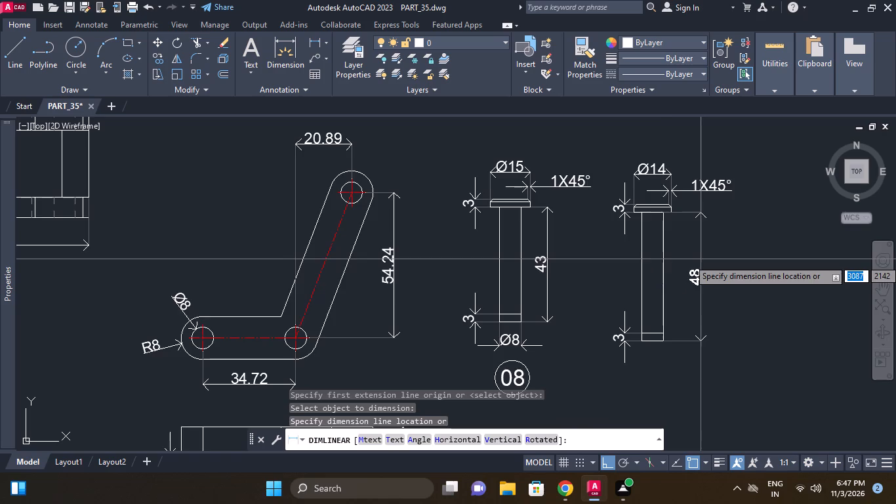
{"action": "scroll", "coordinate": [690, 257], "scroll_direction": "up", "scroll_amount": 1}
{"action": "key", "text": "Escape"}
Add a vertical linear dimension from the underside of the second pin's head to its end section line.
{"action": "key", "text": "space"}
{"action": "left_click", "coordinate": [664, 186]}
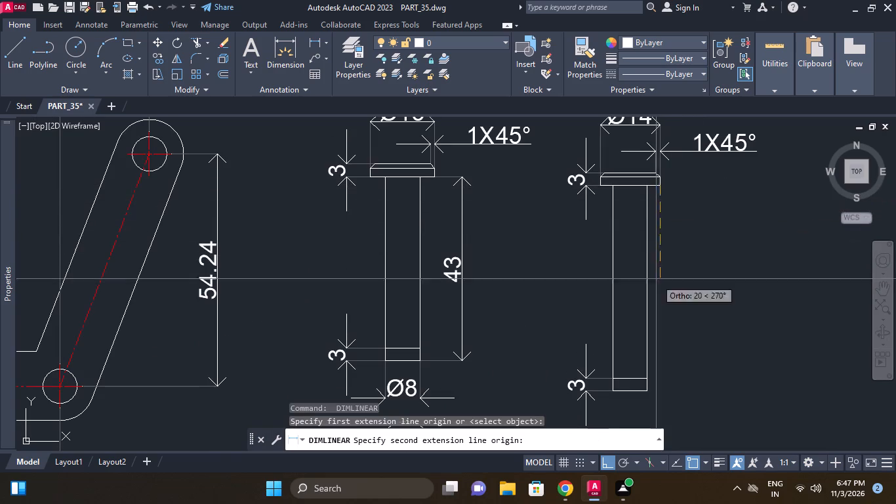
{"action": "left_click", "coordinate": [649, 377]}
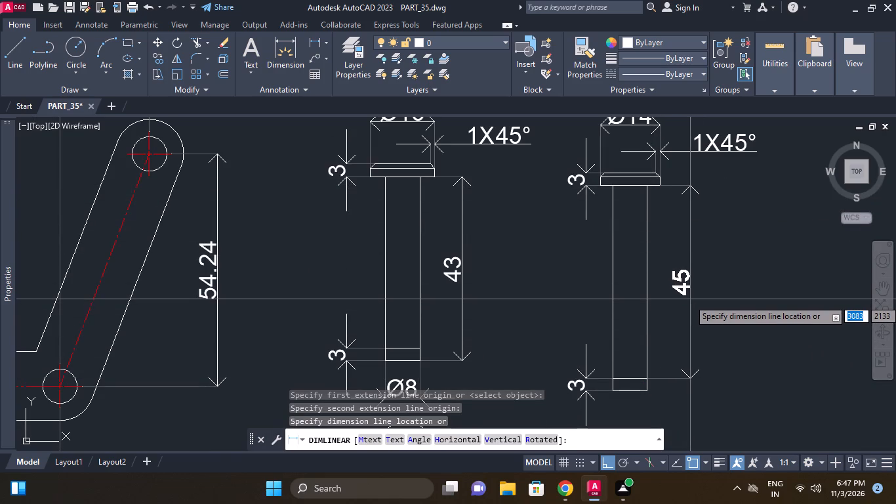
{"action": "left_click_drag", "start_coordinate": [690, 299], "coordinate": [688, 291]}
Add a horizontal linear dimension for the shank width below the second pin's bottom edge.
{"action": "middle_click_drag", "start_coordinate": [676, 282], "coordinate": [691, 204]}
{"action": "key", "text": "space"}
{"action": "key", "text": "space"}
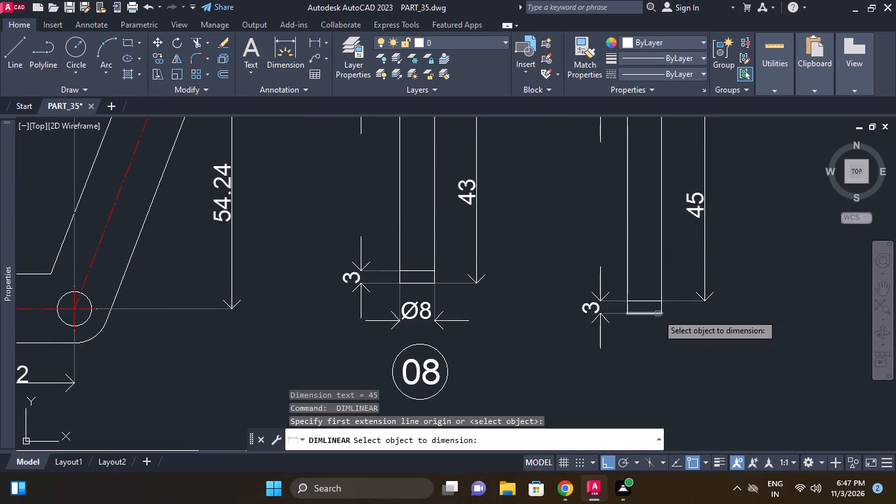
{"action": "left_click", "coordinate": [657, 314]}
{"action": "left_click", "coordinate": [655, 355]}
{"action": "key", "text": "Escape"}
Add a diameter symbol to the second pin's shank width dimension so it reads Ø8.
{"action": "double_click", "coordinate": [645, 349]}
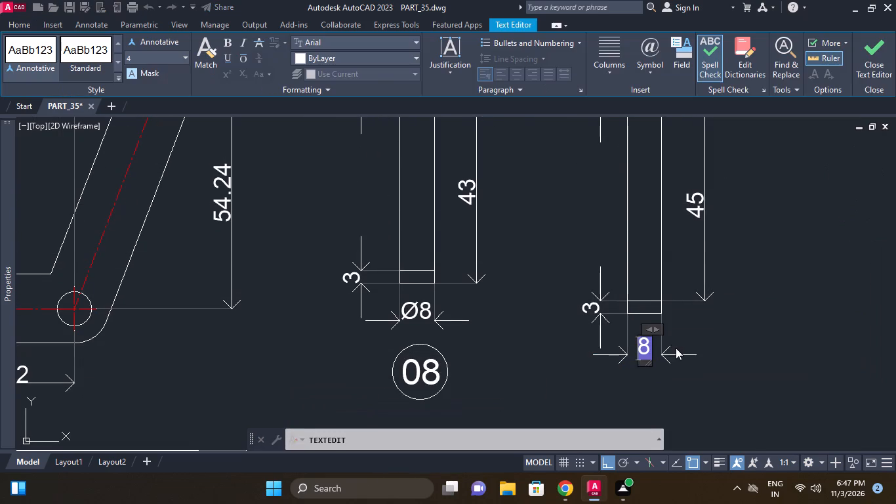
{"action": "type", "text": "%%C"}
{"action": "scroll", "coordinate": [825, 250], "scroll_direction": "up", "scroll_amount": 1}
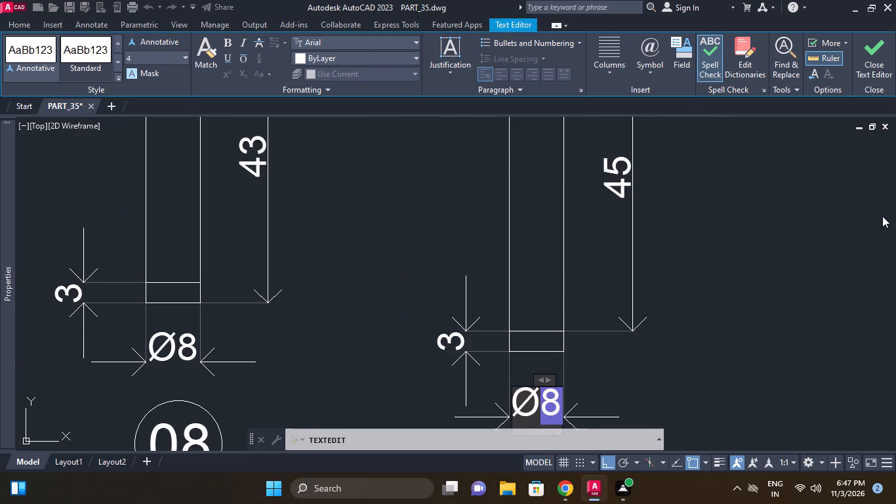
{"action": "left_click", "coordinate": [867, 279]}
{"action": "middle_click_drag", "start_coordinate": [858, 281], "coordinate": [825, 296]}
{"action": "scroll", "coordinate": [841, 289], "scroll_direction": "down", "scroll_amount": 3}
{"action": "middle_click", "coordinate": [808, 289]}
{"action": "key", "text": "Escape"}
Copy the circled number 08 below the second pin, with Ortho turned off for free placement.
{"action": "middle_click_drag", "start_coordinate": [763, 314], "coordinate": [784, 293]}
{"action": "scroll", "coordinate": [779, 298], "scroll_direction": "down", "scroll_amount": 1}
{"action": "scroll", "coordinate": [703, 342], "scroll_direction": "up", "scroll_amount": 1}
{"action": "left_click", "coordinate": [670, 339]}
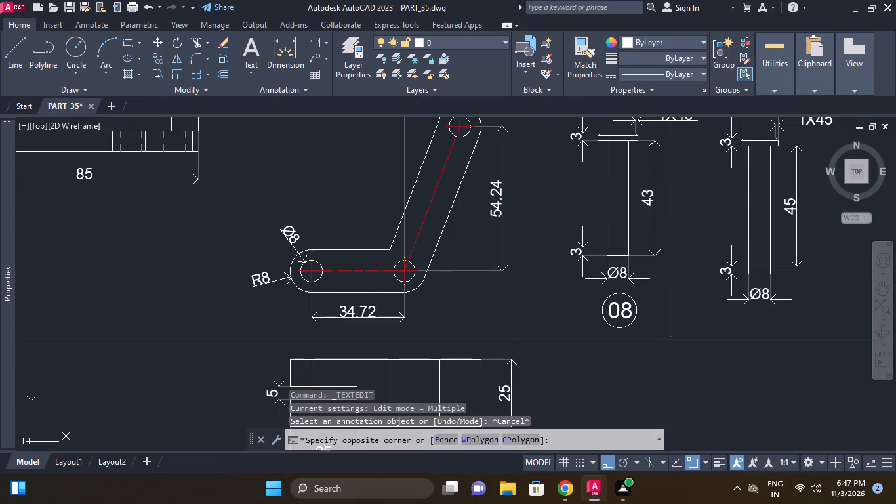
{"action": "left_click", "coordinate": [623, 310]}
{"action": "right_click", "coordinate": [623, 310]}
{"action": "left_click", "coordinate": [656, 260]}
{"action": "left_click_drag", "start_coordinate": [643, 343], "coordinate": [649, 346]}
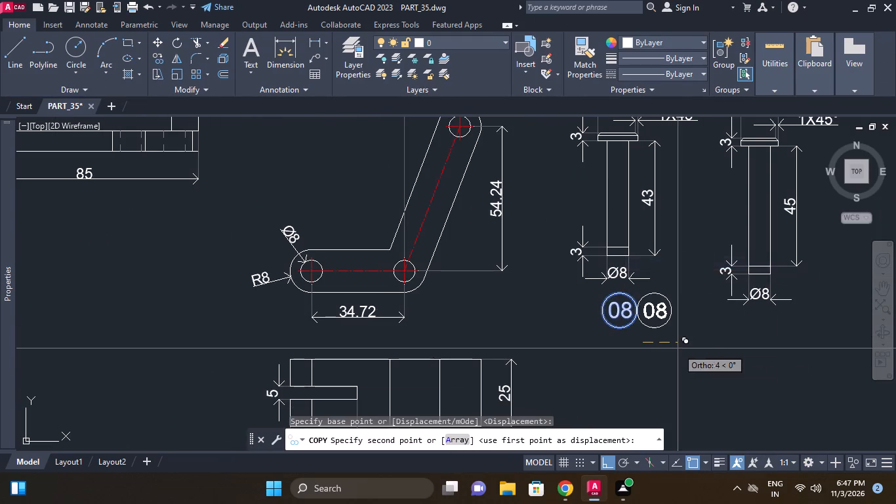
{"action": "key", "text": "F8"}
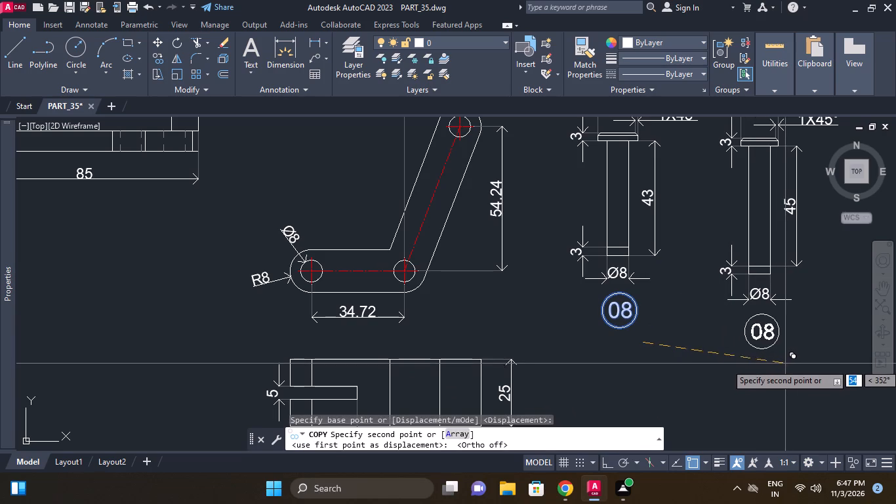
{"action": "left_click", "coordinate": [782, 361]}
{"action": "key", "text": "Escape"}
Change the copied part number below the second pin to 11.
{"action": "double_click", "coordinate": [760, 331]}
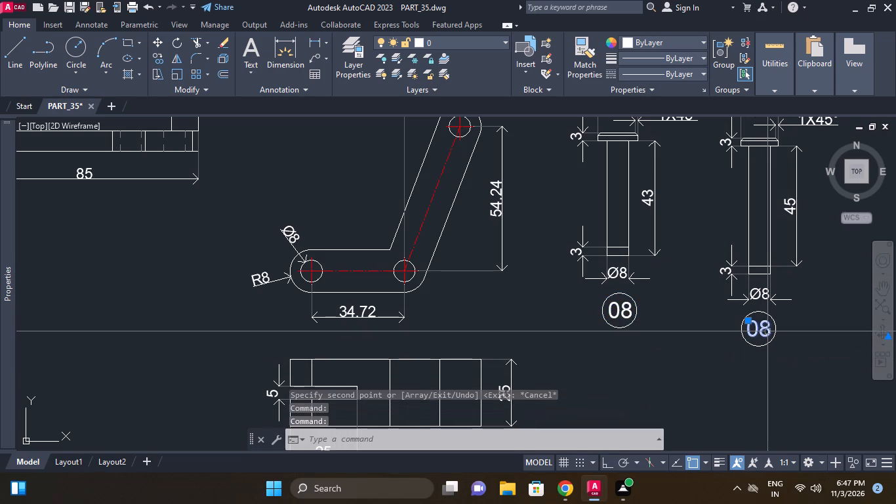
{"action": "double_click", "coordinate": [767, 331]}
{"action": "key", "text": "ctrl+a"}
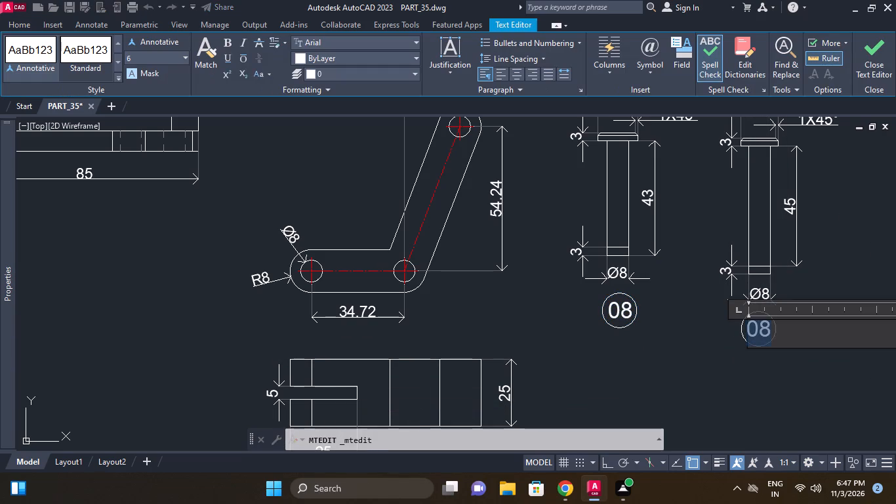
{"action": "type", "text": "11"}
{"action": "left_click", "coordinate": [847, 252]}
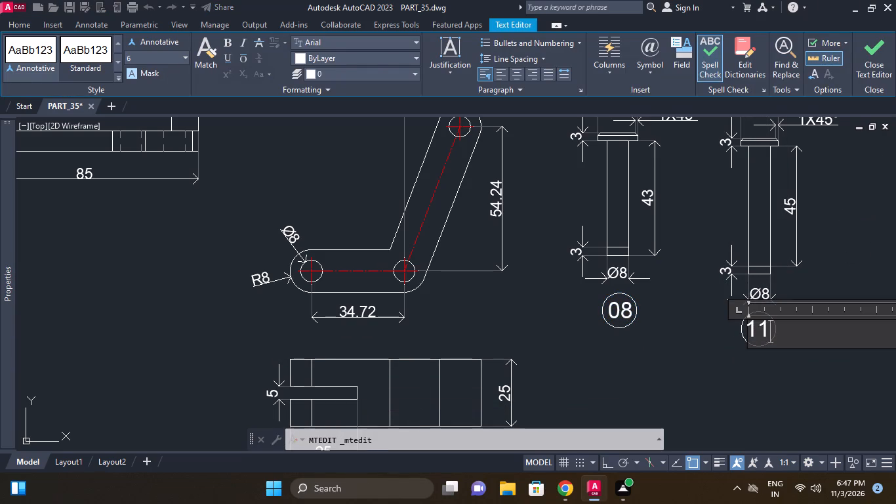
Save the PART_35 drawing.
{"action": "scroll", "coordinate": [842, 238], "scroll_direction": "down", "scroll_amount": 3}
{"action": "middle_click_drag", "start_coordinate": [823, 251], "coordinate": [798, 266]}
{"action": "scroll", "coordinate": [773, 249], "scroll_direction": "up", "scroll_amount": 1}
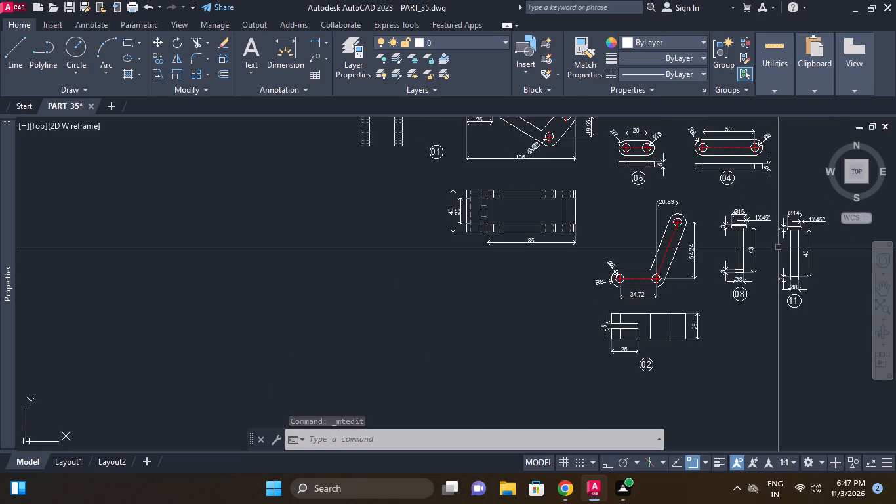
{"action": "scroll", "coordinate": [838, 313], "scroll_direction": "down", "scroll_amount": 2}
{"action": "middle_click_drag", "start_coordinate": [838, 327], "coordinate": [796, 344]}
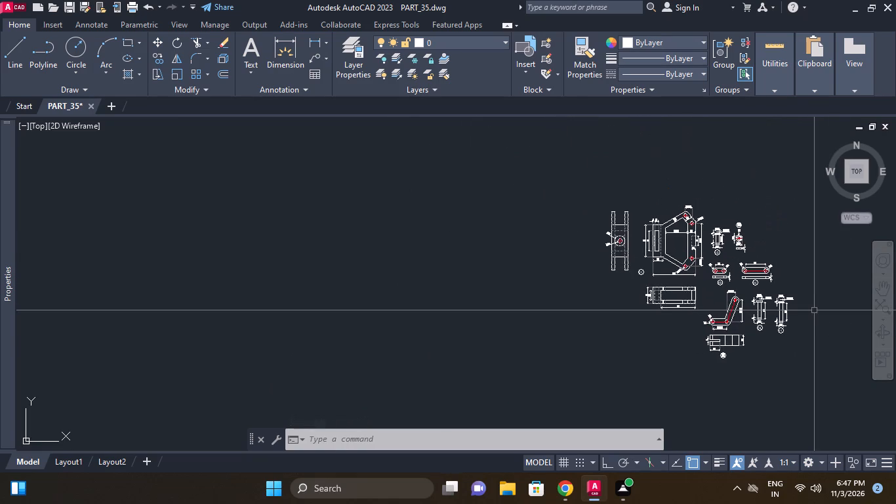
{"action": "middle_click_drag", "start_coordinate": [839, 333], "coordinate": [823, 298]}
{"action": "key", "text": "ctrl+s"}
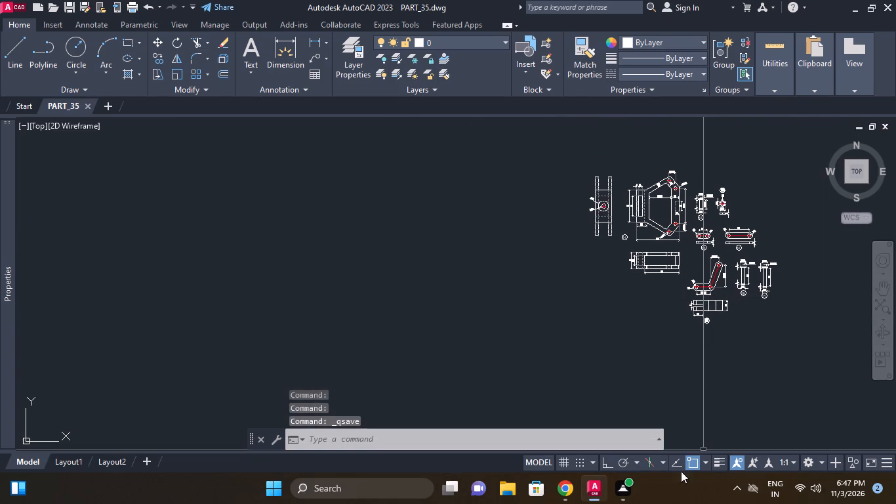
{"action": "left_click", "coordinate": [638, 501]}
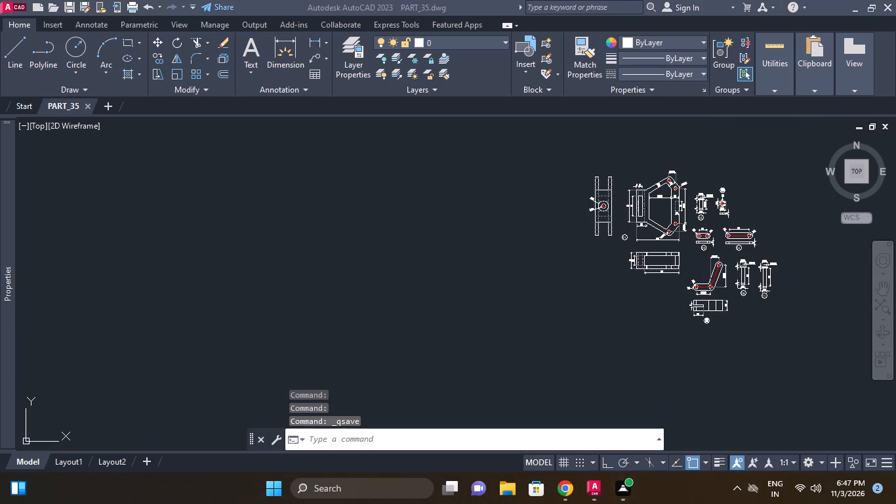
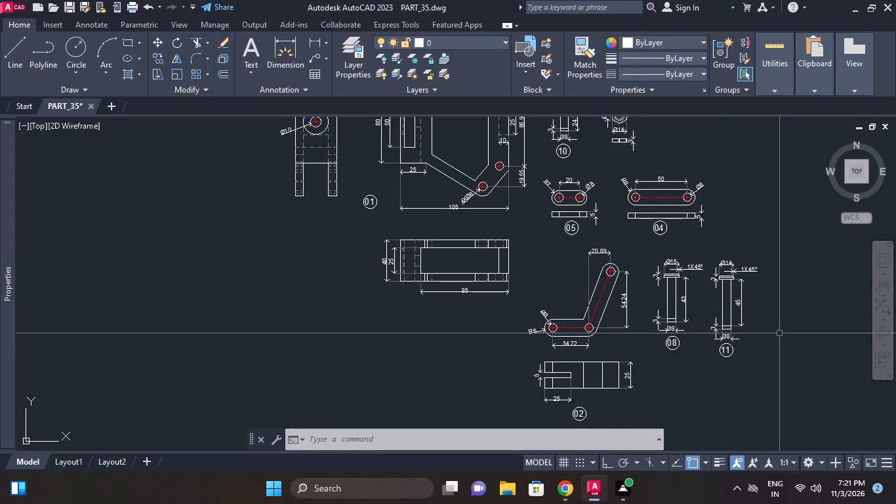
Draw an upright rectangle 4 wide and 18 high with Ortho on, in the empty area beside part 02's views.
{"action": "middle_click_drag", "start_coordinate": [620, 341], "coordinate": [611, 315]}
{"action": "scroll", "coordinate": [619, 333], "scroll_direction": "down", "scroll_amount": 2}
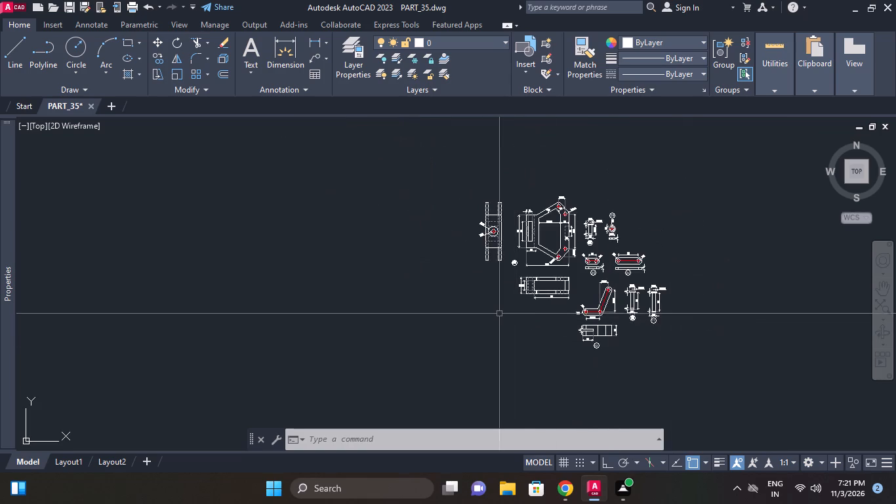
{"action": "scroll", "coordinate": [499, 314], "scroll_direction": "up", "scroll_amount": 1}
{"action": "middle_click_drag", "start_coordinate": [499, 314], "coordinate": [611, 316]}
{"action": "scroll", "coordinate": [548, 329], "scroll_direction": "up", "scroll_amount": 1}
{"action": "middle_click_drag", "start_coordinate": [548, 329], "coordinate": [518, 313]}
{"action": "middle_click_drag", "start_coordinate": [531, 327], "coordinate": [529, 308]}
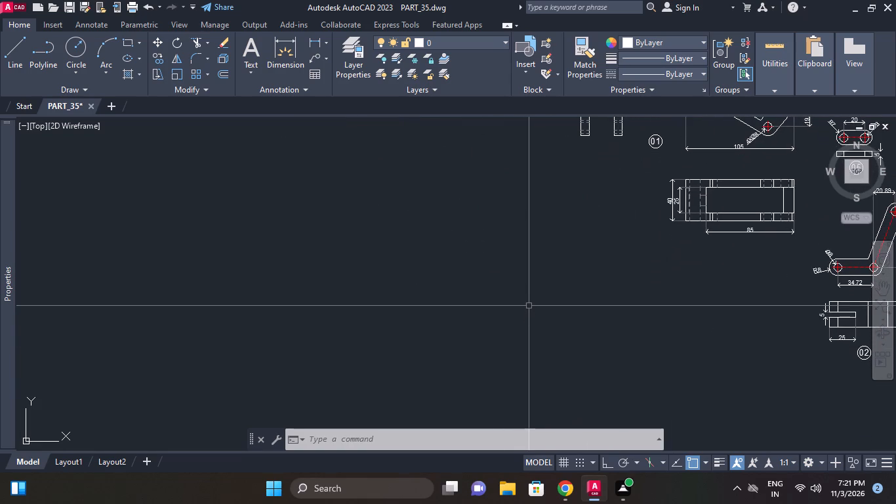
{"action": "type", "text": "l"}
{"action": "key", "text": "space"}
{"action": "left_click", "coordinate": [520, 321]}
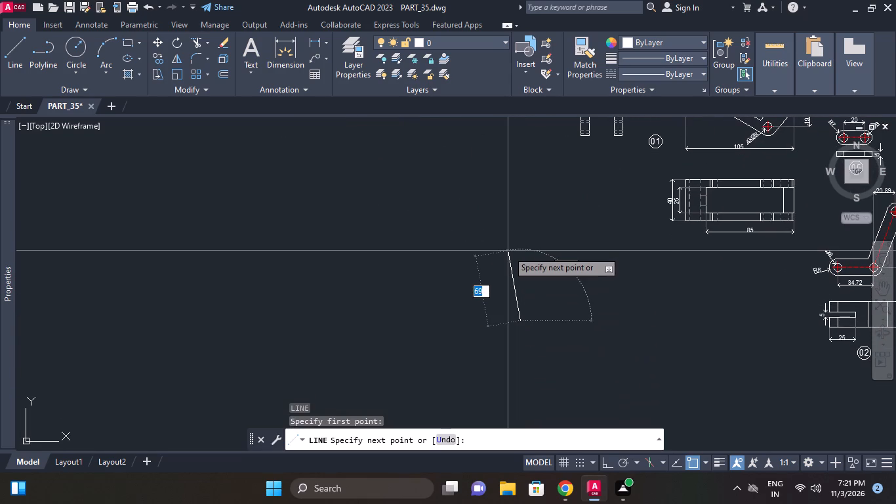
{"action": "key", "text": "F8"}
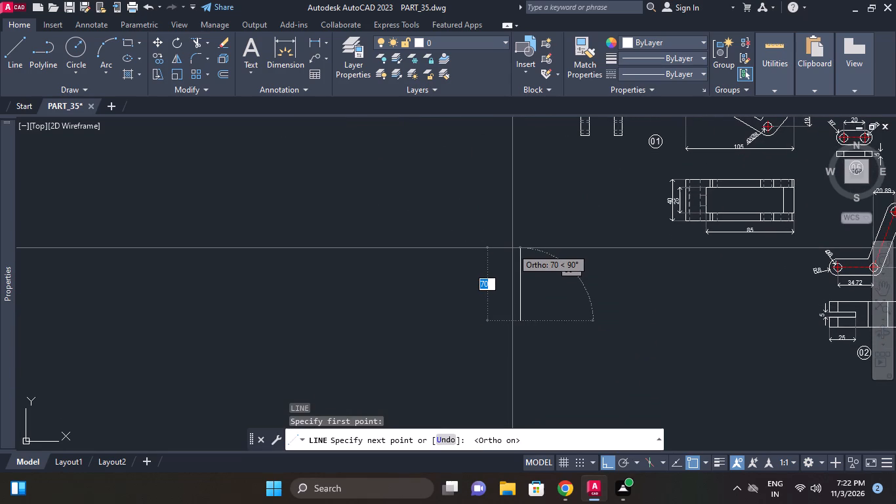
{"action": "type", "text": "18"}
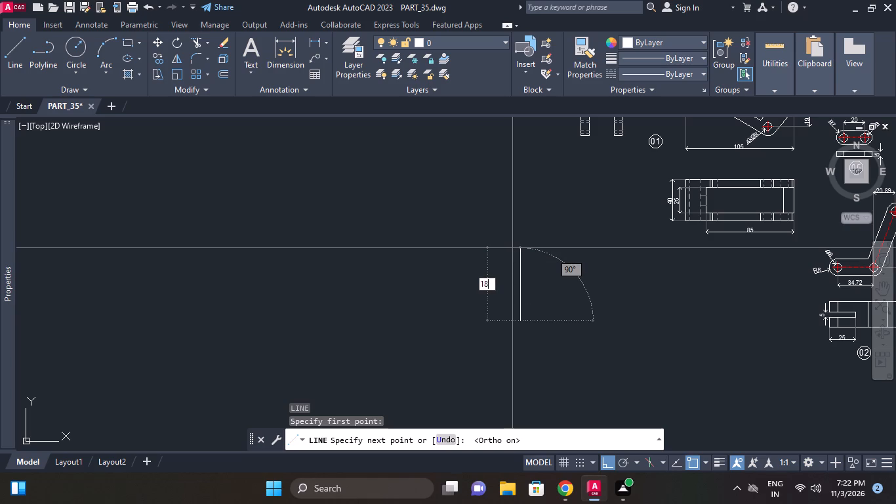
{"action": "key", "text": "Return"}
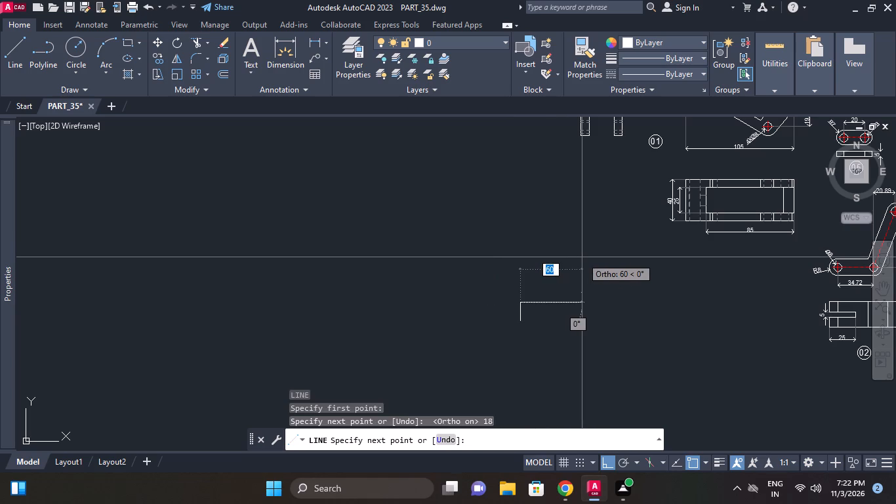
{"action": "key", "text": "4"}
{"action": "key", "text": "Return"}
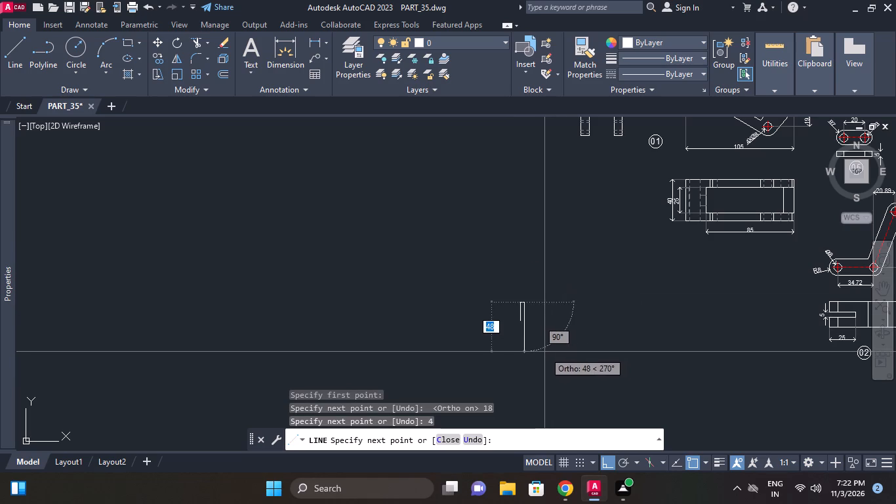
{"action": "key", "text": "1"}
{"action": "key", "text": "8"}
{"action": "key", "text": "Return"}
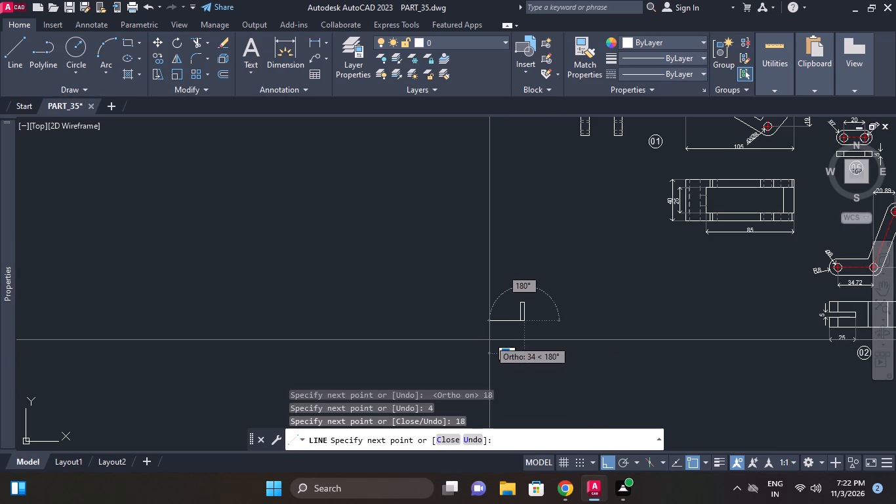
{"action": "key", "text": "4"}
{"action": "key", "text": "Return"}
{"action": "key", "text": "Return"}
{"action": "middle_click", "coordinate": [567, 325]}
{"action": "scroll", "coordinate": [497, 305], "scroll_direction": "up", "scroll_amount": 2}
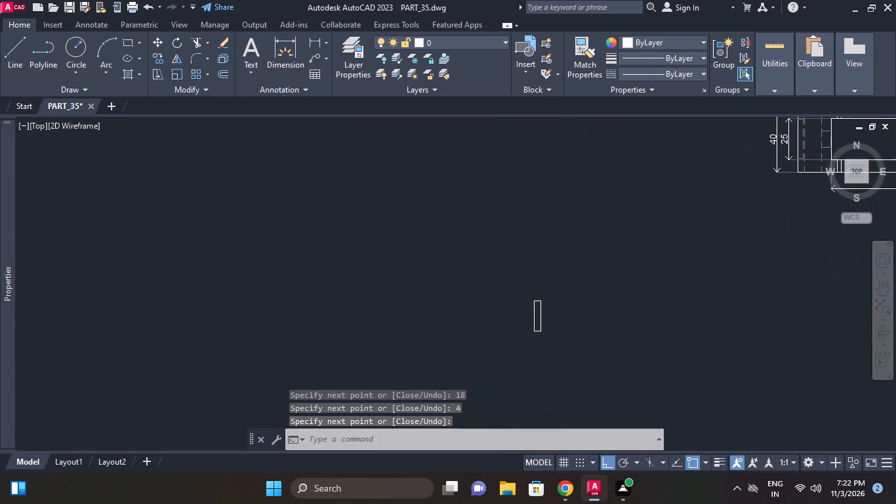
Draw a horizontal line 80 long outward from the midpoint of the 4 by 18 rectangle's right edge.
{"action": "middle_click_drag", "start_coordinate": [552, 313], "coordinate": [554, 282]}
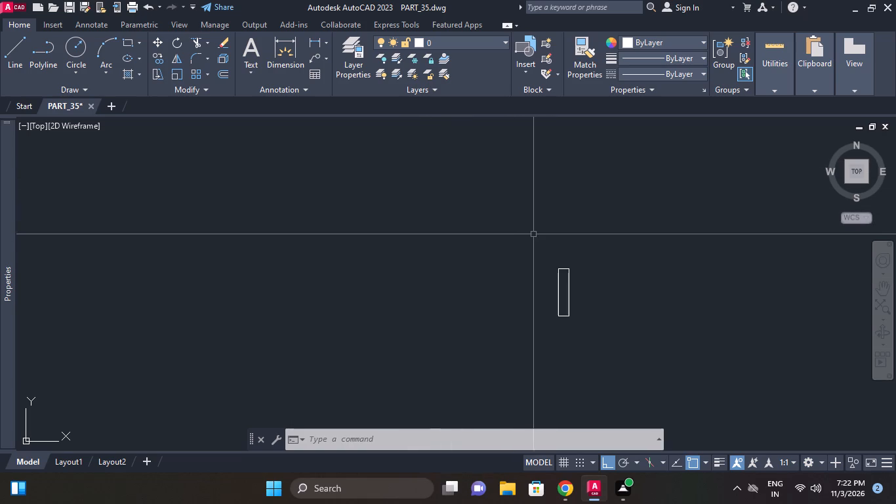
{"action": "middle_click_drag", "start_coordinate": [460, 291], "coordinate": [367, 273]}
{"action": "middle_click_drag", "start_coordinate": [439, 295], "coordinate": [378, 287]}
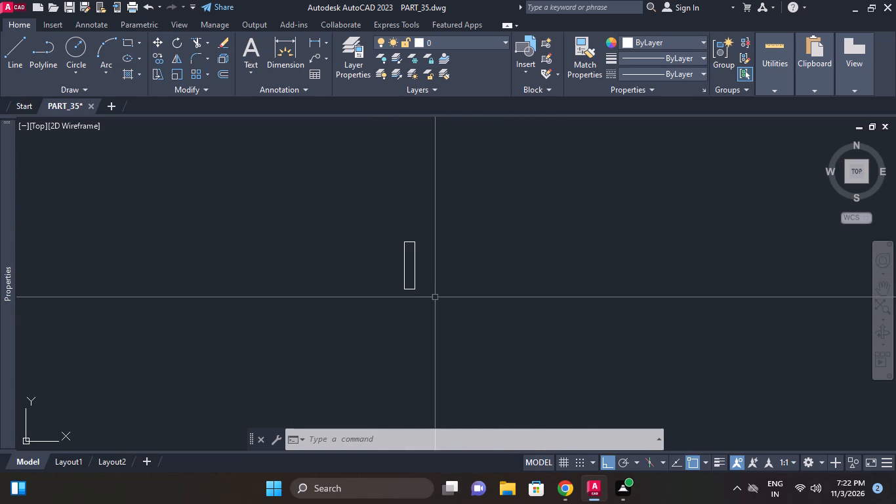
{"action": "key", "text": "l"}
{"action": "key", "text": "space"}
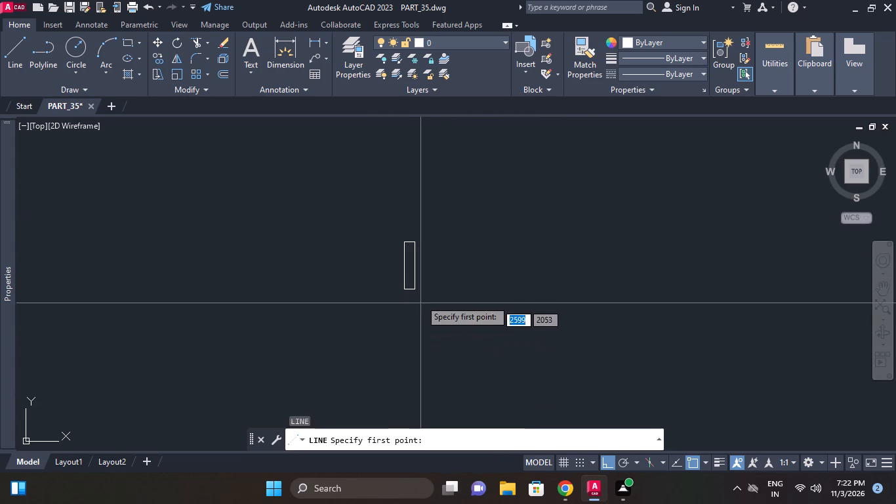
{"action": "left_click", "coordinate": [417, 270]}
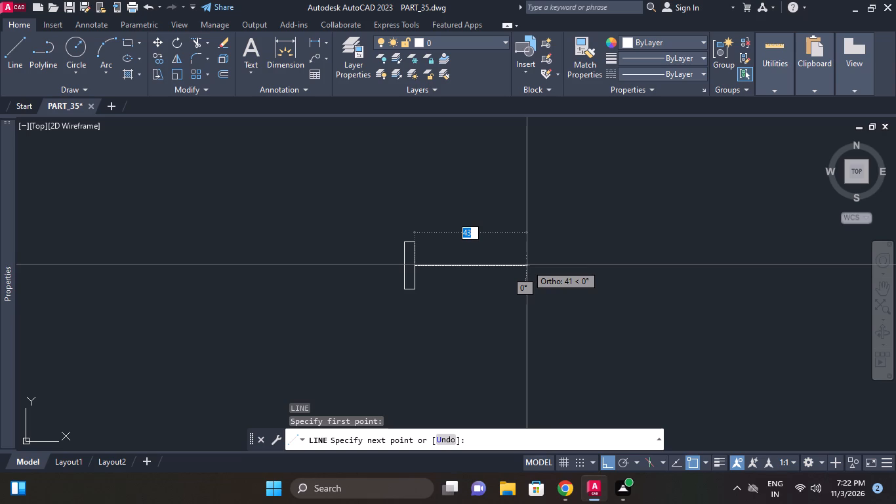
{"action": "type", "text": "80"}
{"action": "key", "text": "Return"}
{"action": "key", "text": "Return"}
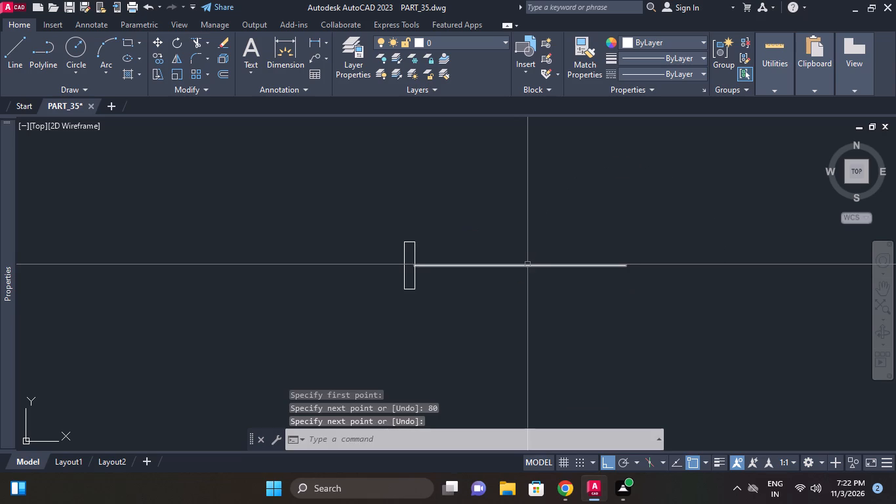
Draw an upright rectangle 2 wide and 24 high beyond the free end of the 80-long line.
{"action": "middle_click_drag", "start_coordinate": [632, 310], "coordinate": [594, 309]}
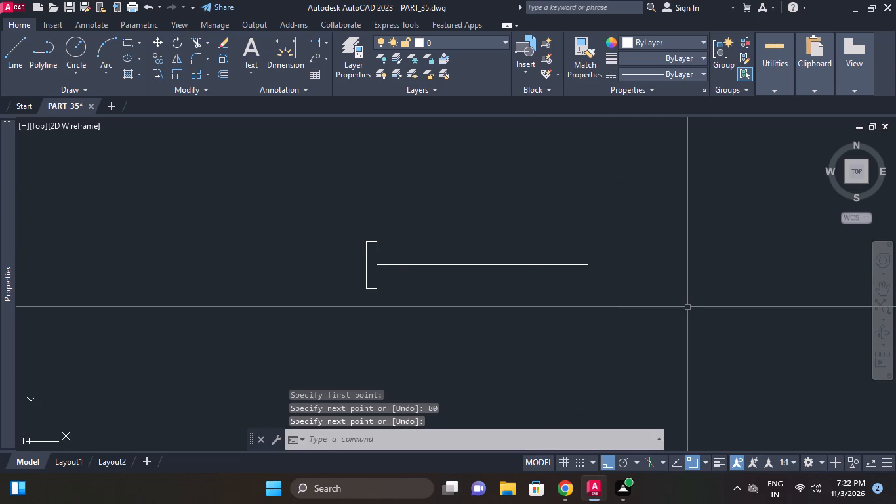
{"action": "type", "text": "rec"}
{"action": "key", "text": "space"}
{"action": "left_click", "coordinate": [628, 241]}
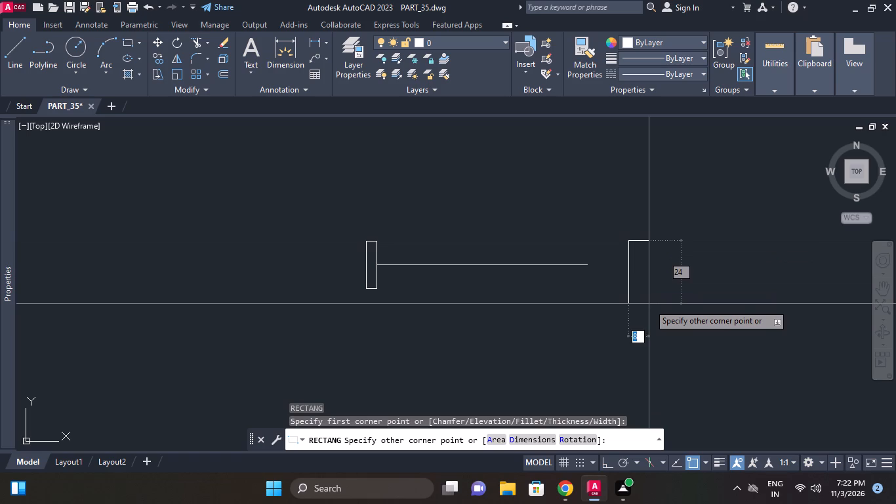
{"action": "key", "text": "2"}
{"action": "key", "text": "Tab"}
{"action": "type", "text": "24"}
{"action": "key", "text": "Return"}
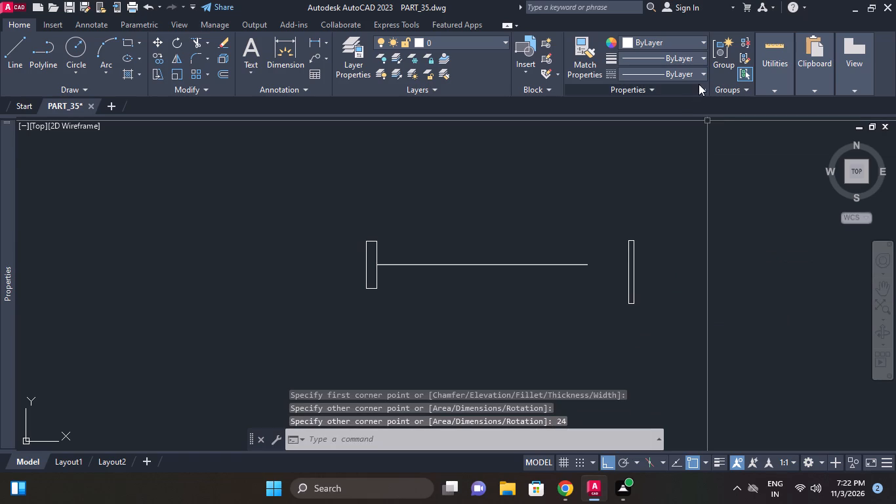
Move the 2 by 24 rectangle by its left edge's midpoint onto the free end of the 80-long line.
{"action": "key", "text": "m"}
{"action": "key", "text": "space"}
{"action": "left_click", "coordinate": [659, 240]}
{"action": "left_click", "coordinate": [612, 258]}
{"action": "key", "text": "space"}
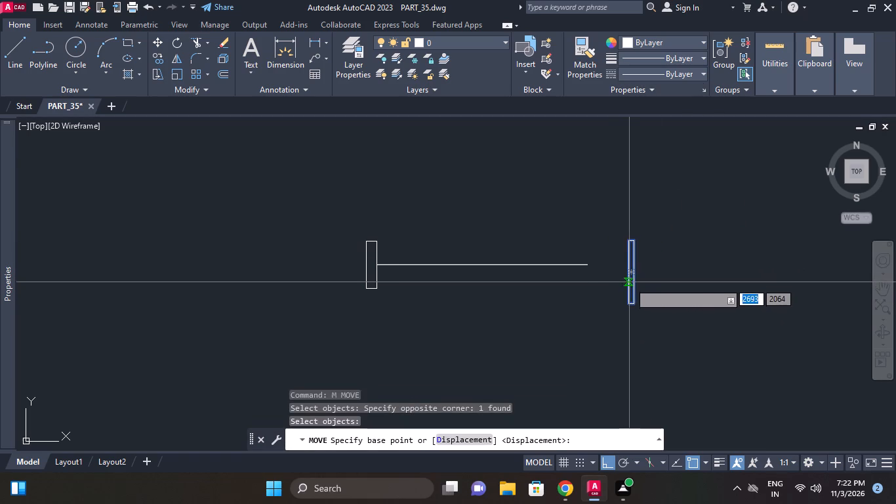
{"action": "left_click", "coordinate": [629, 275]}
{"action": "left_click", "coordinate": [592, 263]}
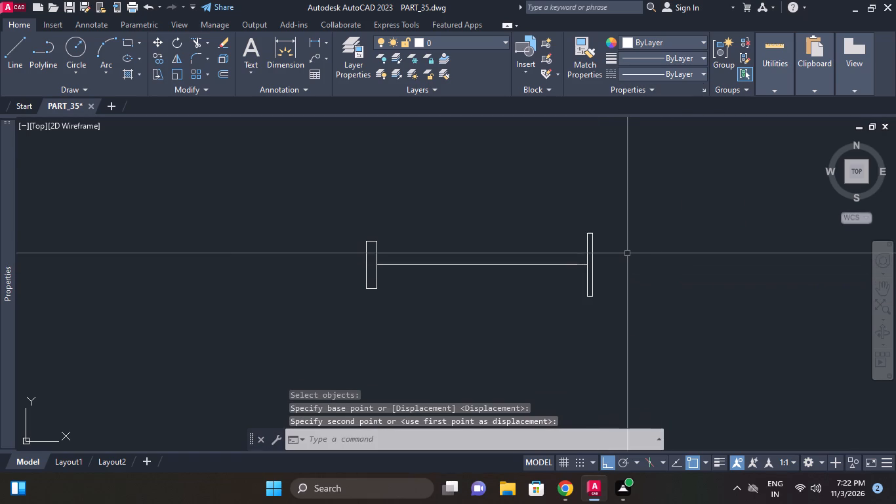
{"action": "scroll", "coordinate": [626, 253], "scroll_direction": "up", "scroll_amount": 1}
{"action": "middle_click", "coordinate": [626, 254]}
{"action": "key", "text": "Escape"}
{"action": "middle_click_drag", "start_coordinate": [637, 256], "coordinate": [625, 226]}
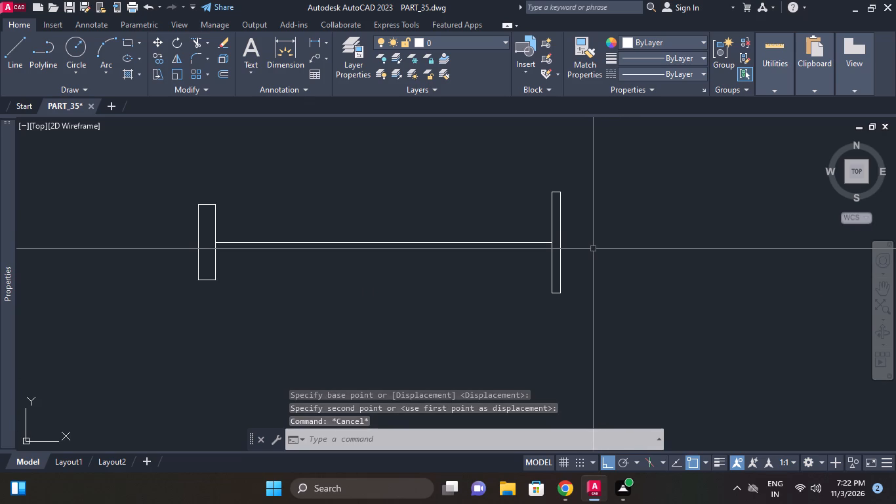
Draw a horizontal line 64 long outward from the midpoint of the 2 by 24 rectangle's right edge.
{"action": "type", "text": "l"}
{"action": "key", "text": "space"}
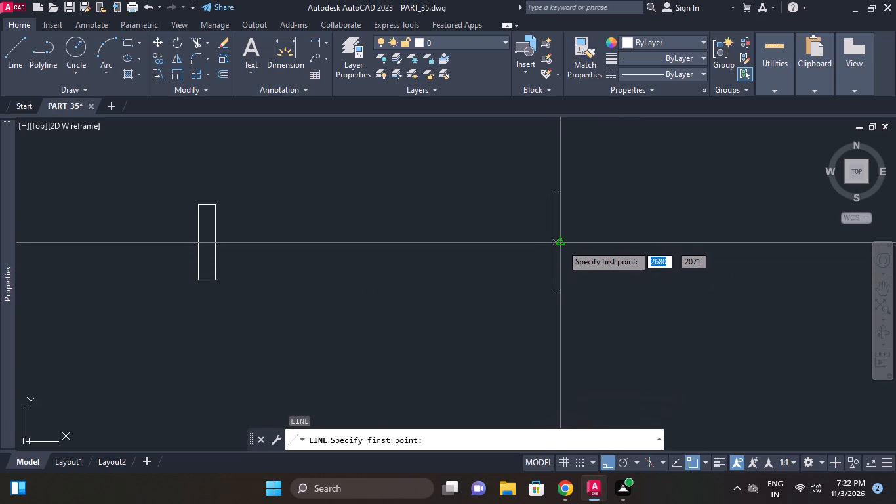
{"action": "left_click", "coordinate": [561, 245]}
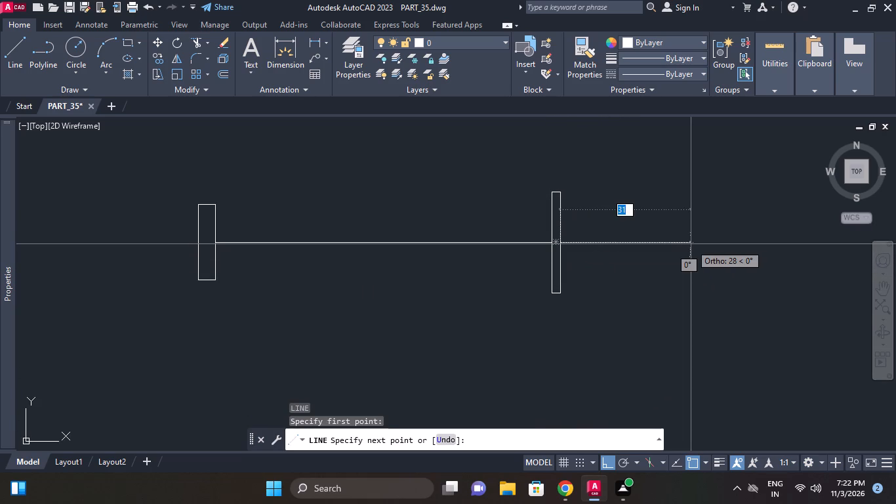
{"action": "type", "text": "64"}
{"action": "key", "text": "Return"}
{"action": "key", "text": "Return"}
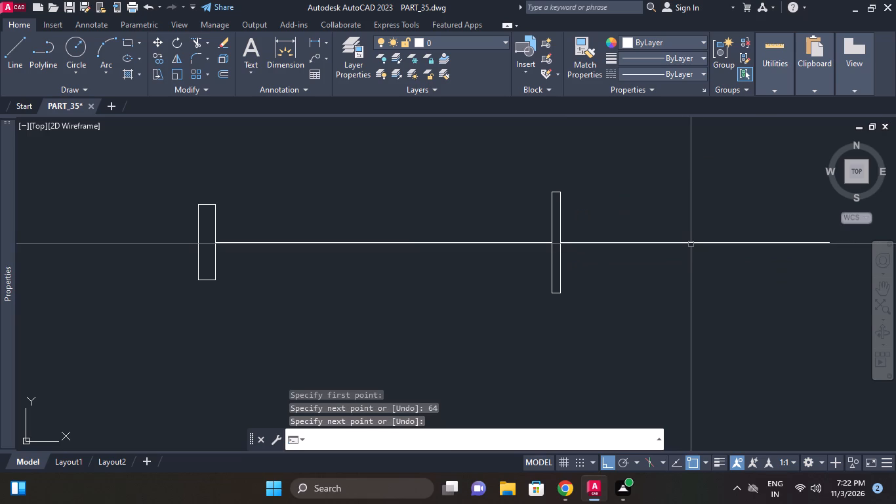
{"action": "key", "text": "Escape"}
Offset the 80-long and 64-long centre lines by 5 to both sides to form the shaft edges.
{"action": "middle_click_drag", "start_coordinate": [728, 317], "coordinate": [718, 317]}
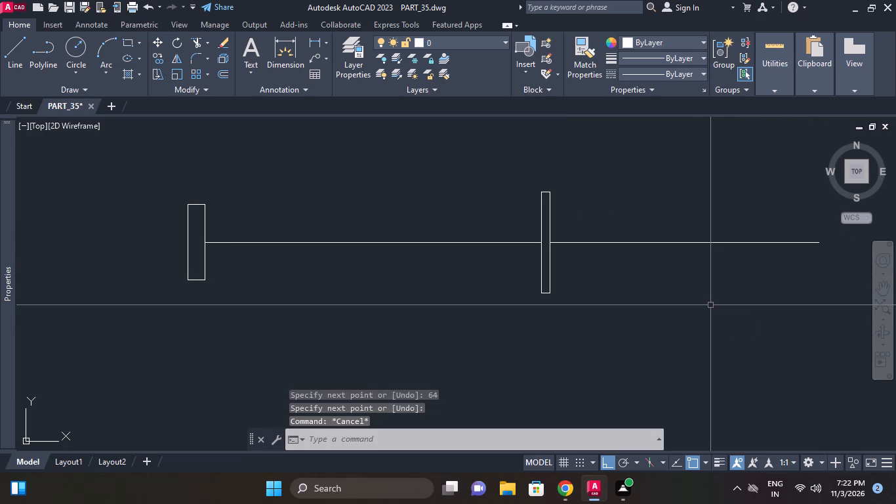
{"action": "type", "text": "o"}
{"action": "key", "text": "space"}
{"action": "key", "text": "5"}
{"action": "key", "text": "Return"}
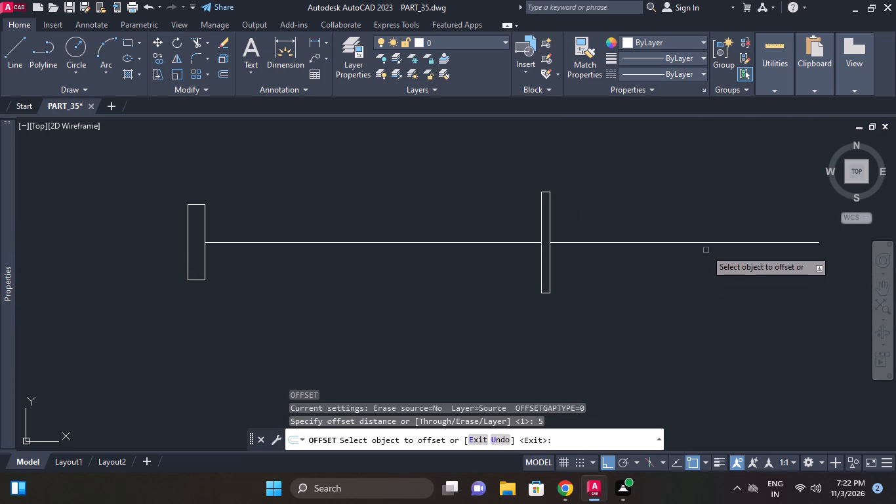
{"action": "left_click", "coordinate": [708, 243]}
{"action": "left_click", "coordinate": [706, 262]}
{"action": "left_click", "coordinate": [462, 240]}
{"action": "left_click", "coordinate": [450, 262]}
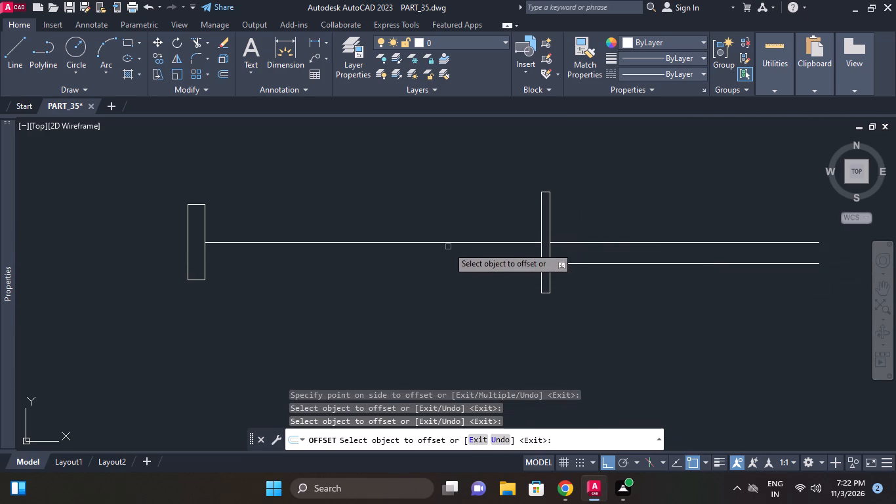
{"action": "left_click", "coordinate": [448, 242]}
{"action": "left_click", "coordinate": [432, 264]}
{"action": "left_click_drag", "start_coordinate": [438, 241], "coordinate": [438, 234]}
{"action": "left_click", "coordinate": [443, 215]}
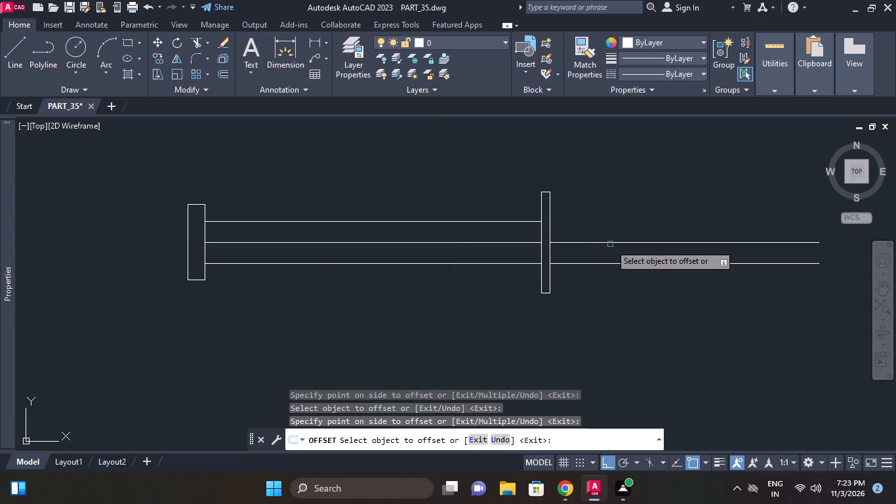
{"action": "left_click", "coordinate": [610, 244]}
{"action": "left_click", "coordinate": [614, 222]}
{"action": "key", "text": "Escape"}
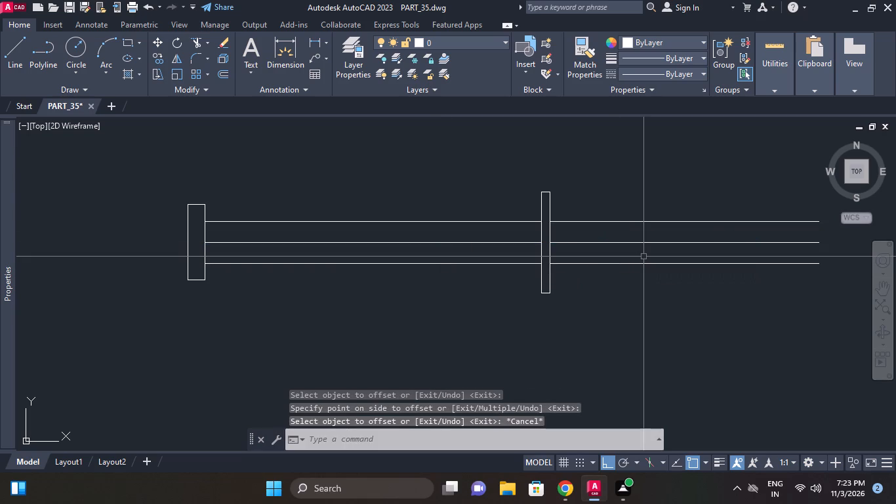
Erase the centre line of the 64-long shaft section.
{"action": "key", "text": "e"}
{"action": "key", "text": "space"}
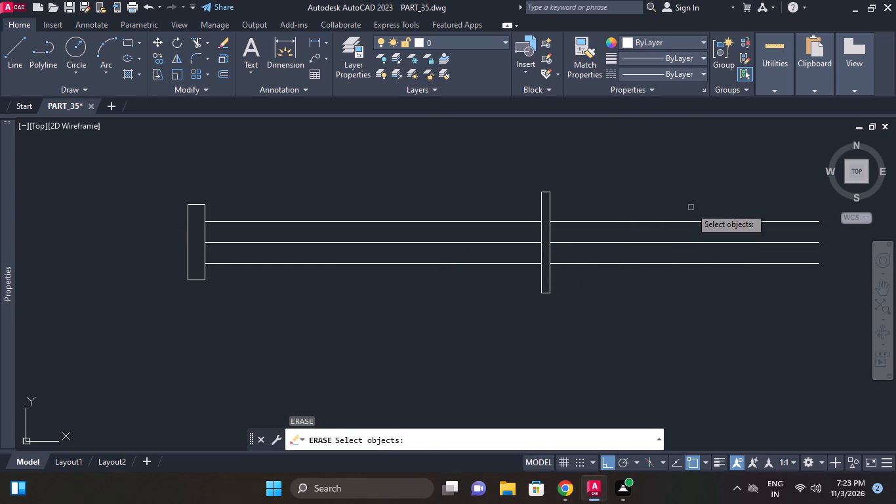
{"action": "left_click", "coordinate": [672, 234]}
{"action": "left_click", "coordinate": [656, 245]}
{"action": "left_click", "coordinate": [487, 228]}
{"action": "left_click", "coordinate": [448, 240]}
{"action": "right_click", "coordinate": [448, 240]}
Close the free end of the 64-long shaft section with a vertical line between its two edges.
{"action": "middle_click_drag", "start_coordinate": [542, 254], "coordinate": [492, 241]}
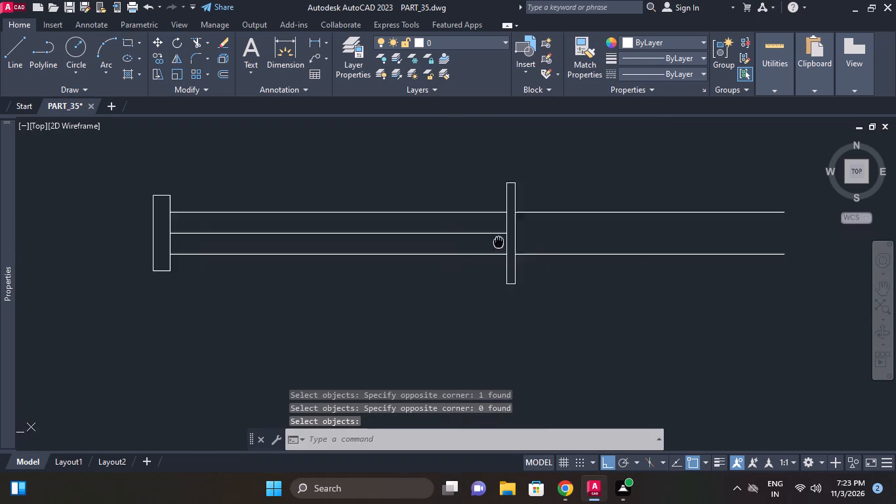
{"action": "middle_click_drag", "start_coordinate": [492, 241], "coordinate": [483, 236]}
{"action": "key", "text": "l"}
{"action": "key", "text": "space"}
{"action": "left_click", "coordinate": [756, 243]}
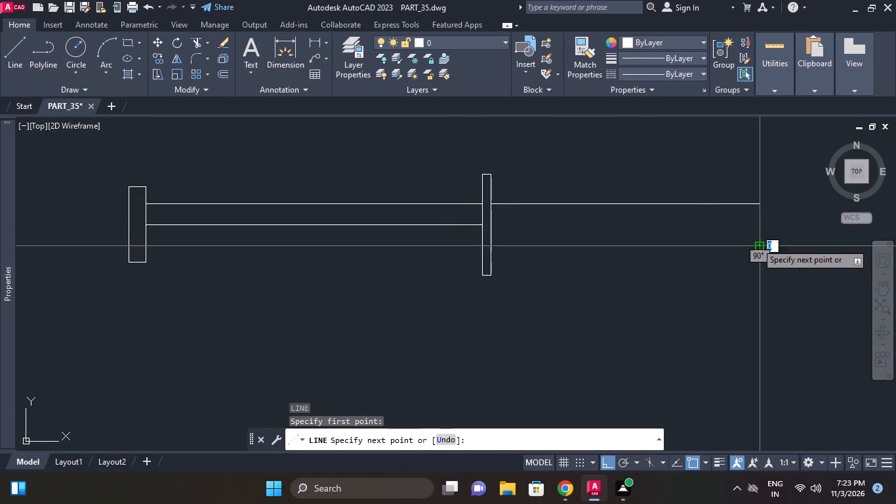
{"action": "left_click", "coordinate": [756, 201]}
{"action": "key", "text": "Escape"}
Erase the remaining centre line in the 80-long shaft section.
{"action": "scroll", "coordinate": [624, 232], "scroll_direction": "down", "scroll_amount": 1}
{"action": "middle_click_drag", "start_coordinate": [626, 234], "coordinate": [634, 240]}
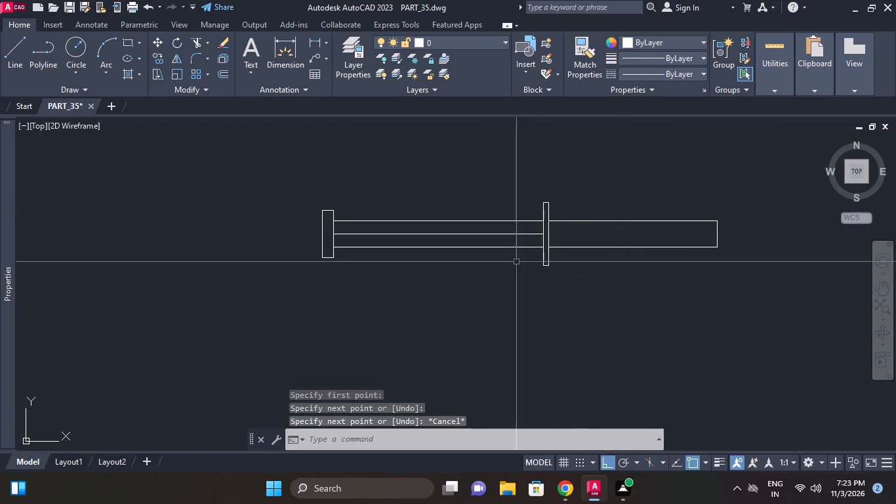
{"action": "left_click", "coordinate": [516, 232]}
{"action": "type", "text": "e"}
{"action": "key", "text": "space"}
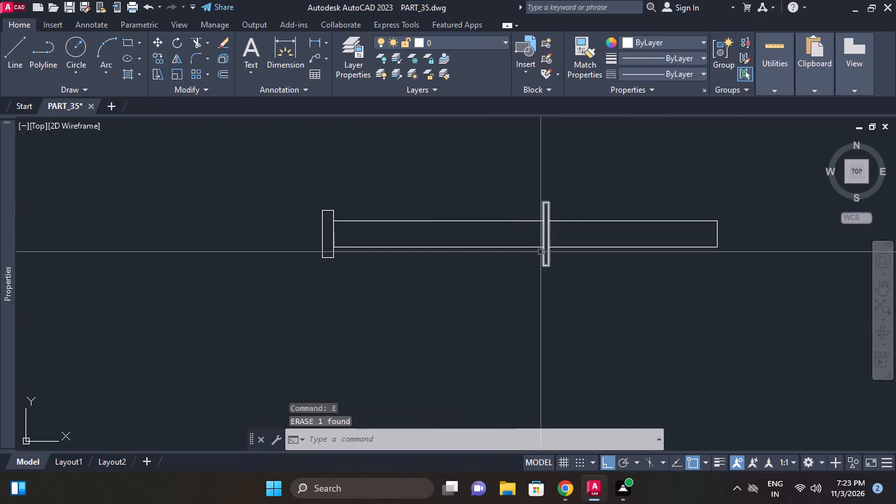
Dimension the height of the shaft's end head and add a diameter symbol before the dimension text.
{"action": "middle_click_drag", "start_coordinate": [564, 262], "coordinate": [607, 267]}
{"action": "middle_click_drag", "start_coordinate": [443, 276], "coordinate": [483, 276]}
{"action": "key", "text": "Escape"}
{"action": "key", "text": "d"}
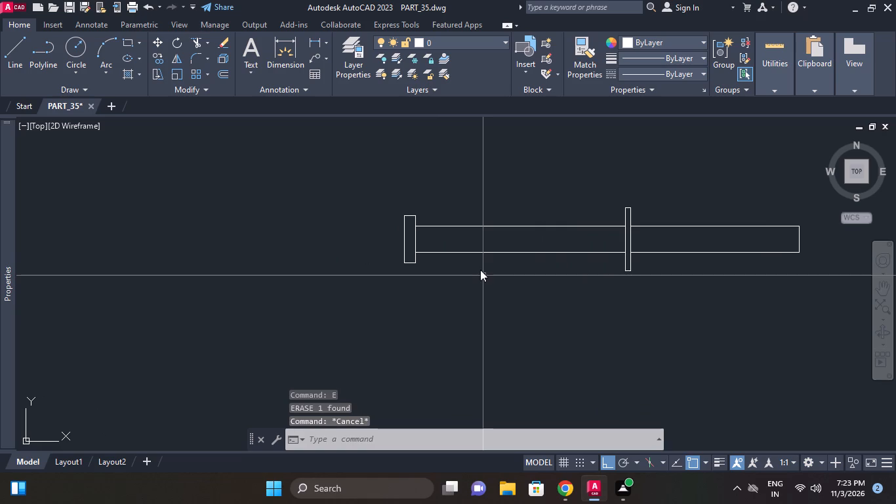
{"action": "key", "text": "l"}
{"action": "key", "text": "i"}
{"action": "key", "text": "space"}
{"action": "key", "text": "space"}
{"action": "left_click", "coordinate": [405, 240]}
{"action": "left_click", "coordinate": [386, 234]}
{"action": "key", "text": "Escape"}
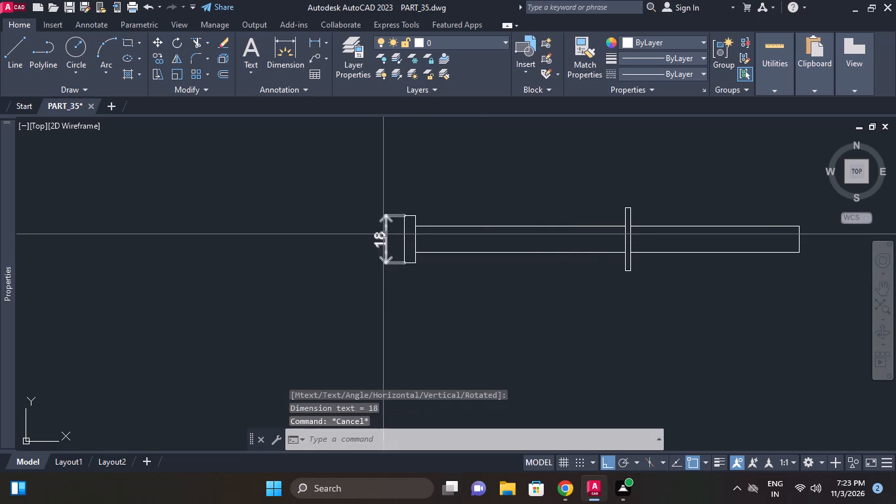
{"action": "double_click", "coordinate": [383, 234]}
{"action": "type", "text": "%%CV"}
{"action": "key", "text": "BackSpace"}
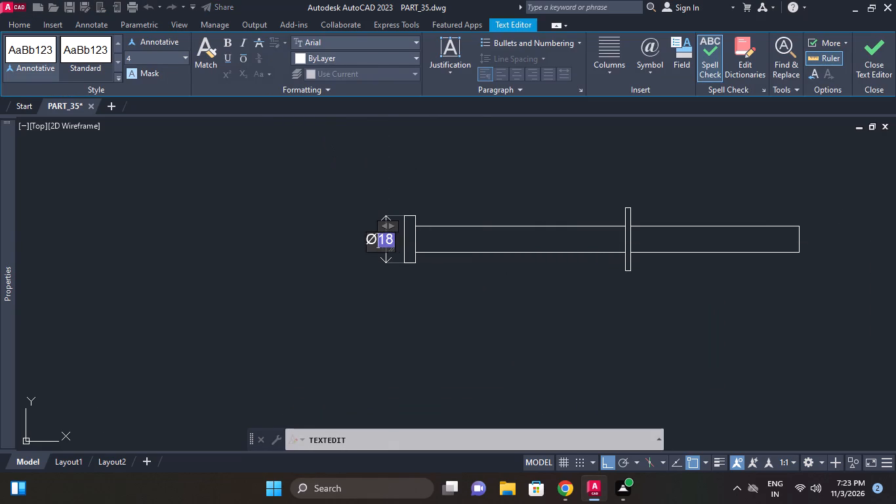
{"action": "left_click", "coordinate": [415, 157]}
{"action": "key", "text": "Escape"}
Add a linear dimension above the end head for its thickness.
{"action": "key", "text": "d"}
{"action": "key", "text": "l"}
{"action": "key", "text": "i"}
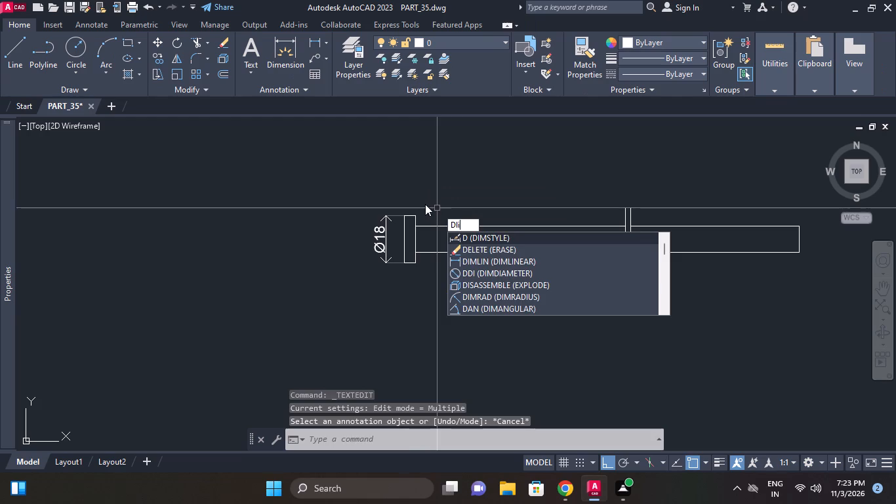
{"action": "key", "text": "space"}
{"action": "key", "text": "space"}
{"action": "scroll", "coordinate": [393, 207], "scroll_direction": "up", "scroll_amount": 2}
{"action": "left_click", "coordinate": [427, 224]}
{"action": "left_click", "coordinate": [428, 227]}
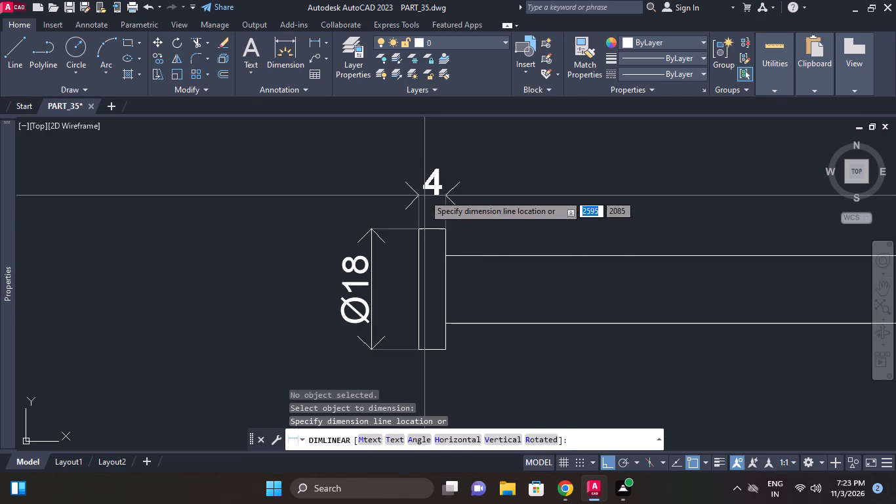
{"action": "left_click", "coordinate": [424, 190]}
{"action": "key", "text": "Escape"}
Add a linear dimension above the thin collar for its thickness.
{"action": "middle_click_drag", "start_coordinate": [525, 219], "coordinate": [421, 219]}
{"action": "key", "text": "d"}
{"action": "key", "text": "i"}
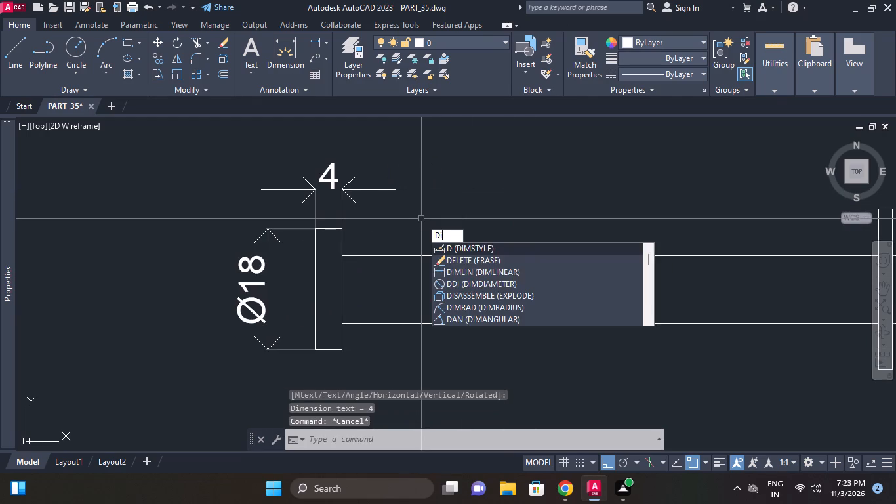
{"action": "key", "text": "Escape"}
{"action": "type", "text": "dli"}
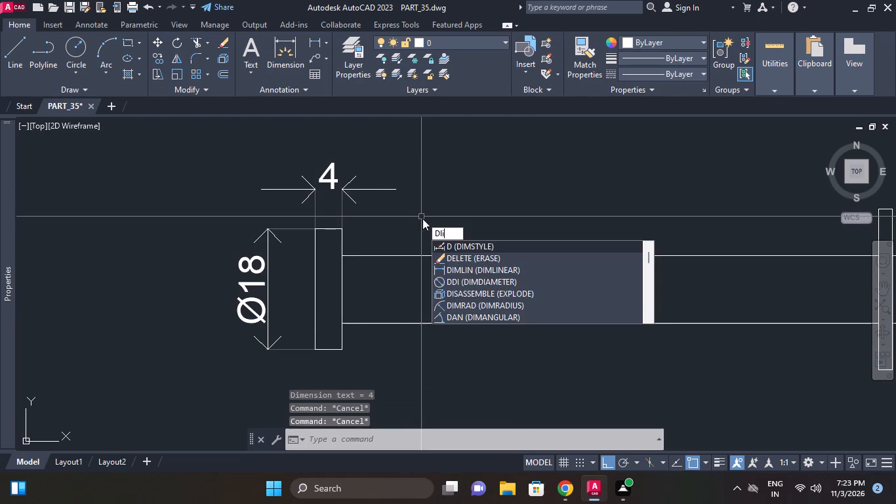
{"action": "key", "text": "space"}
{"action": "key", "text": "space"}
{"action": "middle_click_drag", "start_coordinate": [601, 255], "coordinate": [394, 249]}
{"action": "scroll", "coordinate": [697, 226], "scroll_direction": "up", "scroll_amount": 1}
{"action": "left_click", "coordinate": [666, 193]}
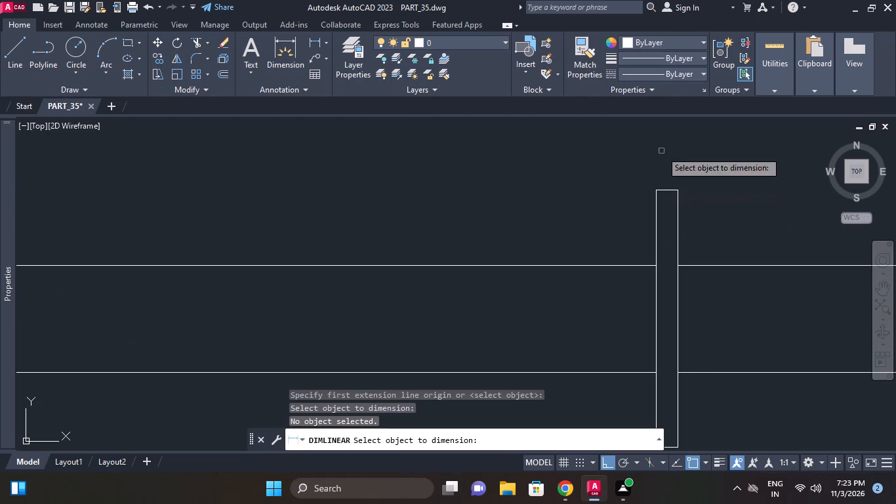
{"action": "left_click", "coordinate": [666, 192]}
{"action": "middle_click", "coordinate": [664, 172]}
{"action": "scroll", "coordinate": [664, 172], "scroll_direction": "down", "scroll_amount": 1}
{"action": "left_click", "coordinate": [665, 157]}
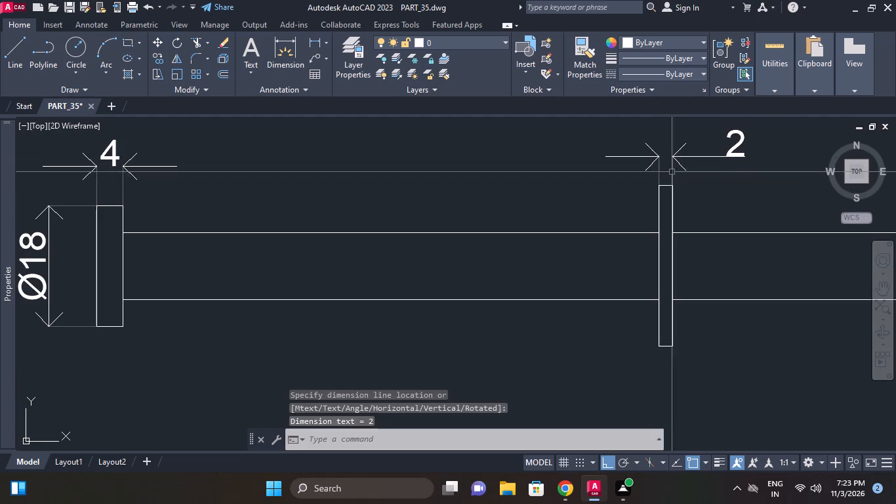
{"action": "middle_click_drag", "start_coordinate": [730, 230], "coordinate": [598, 203]}
{"action": "key", "text": "Escape"}
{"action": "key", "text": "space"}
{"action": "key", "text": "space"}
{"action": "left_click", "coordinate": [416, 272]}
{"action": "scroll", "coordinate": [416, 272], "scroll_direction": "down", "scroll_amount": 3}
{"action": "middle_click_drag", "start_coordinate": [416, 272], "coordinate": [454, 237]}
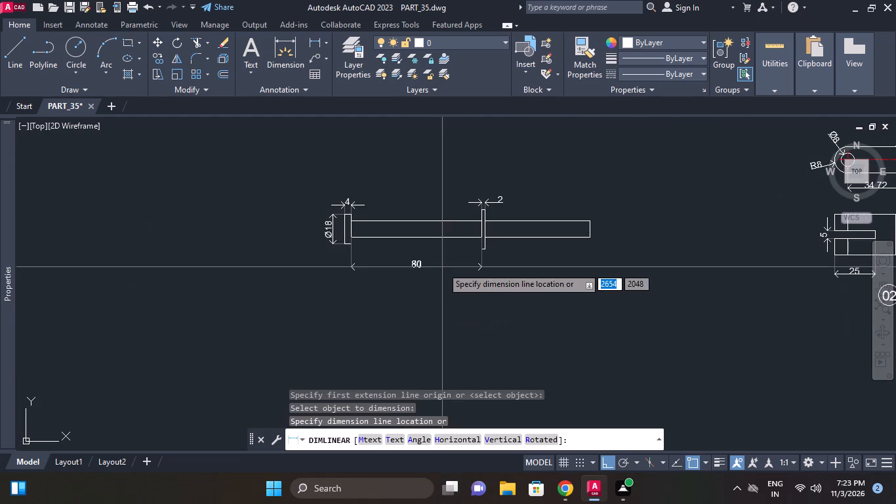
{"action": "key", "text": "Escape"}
Dimension both shaft section lengths below the shaft, from head to collar and from collar to free end, with aligned dimension lines.
{"action": "key", "text": "space"}
{"action": "scroll", "coordinate": [358, 251], "scroll_direction": "up", "scroll_amount": 2}
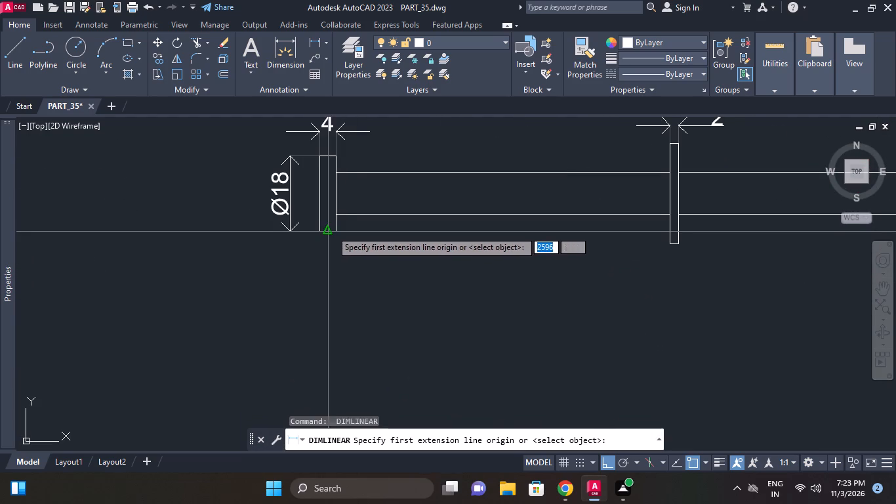
{"action": "left_click", "coordinate": [338, 230]}
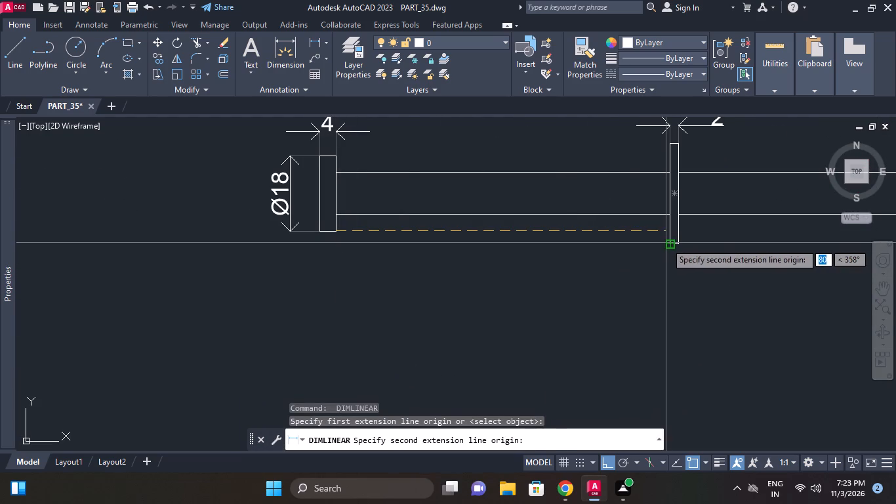
{"action": "left_click", "coordinate": [666, 243]}
{"action": "left_click", "coordinate": [604, 276]}
{"action": "key", "text": "space"}
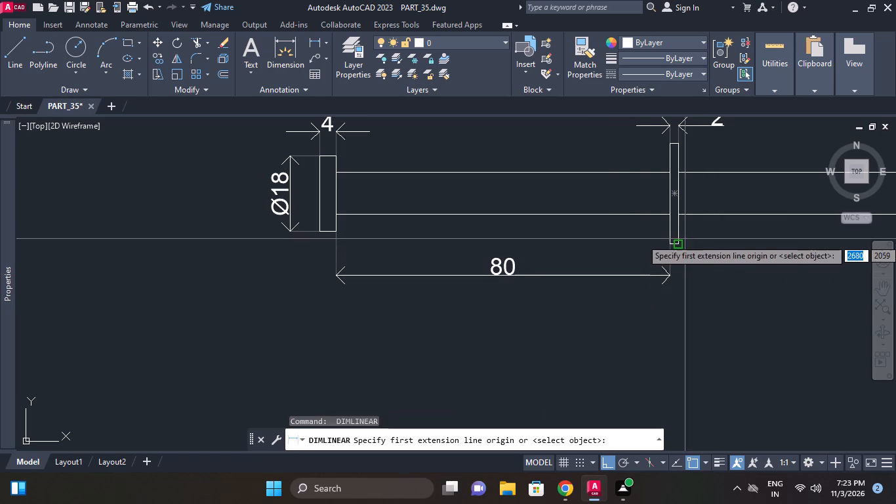
{"action": "left_click", "coordinate": [683, 240]}
{"action": "middle_click_drag", "start_coordinate": [719, 250], "coordinate": [399, 264]}
{"action": "left_click", "coordinate": [626, 230]}
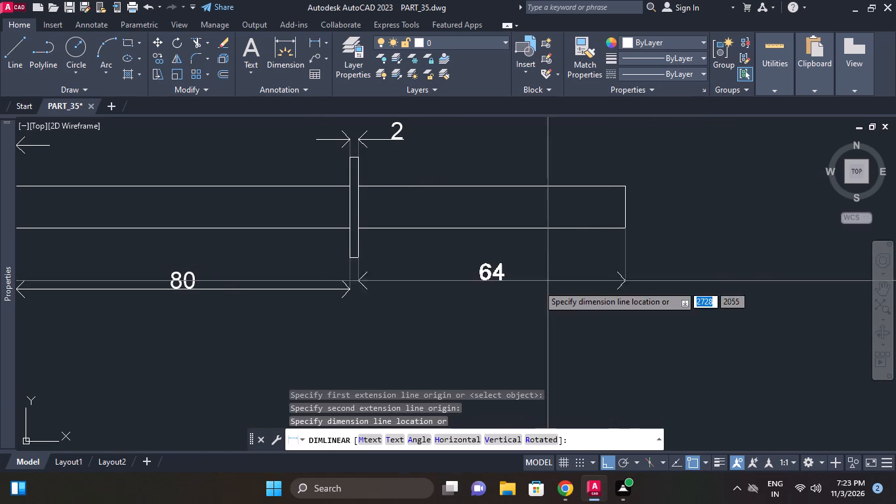
{"action": "left_click", "coordinate": [352, 290]}
Dimension the height of the shaft's free end and add a diameter symbol before the dimension text.
{"action": "key", "text": "space"}
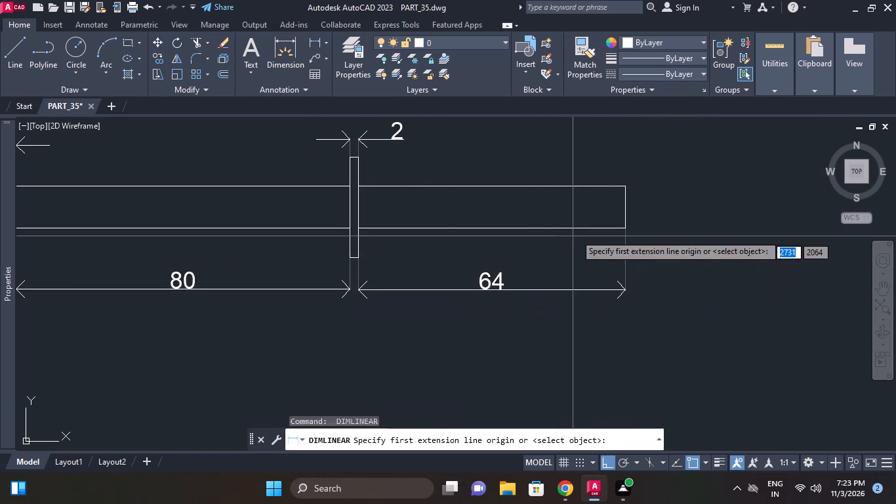
{"action": "key", "text": "space"}
{"action": "left_click", "coordinate": [625, 198]}
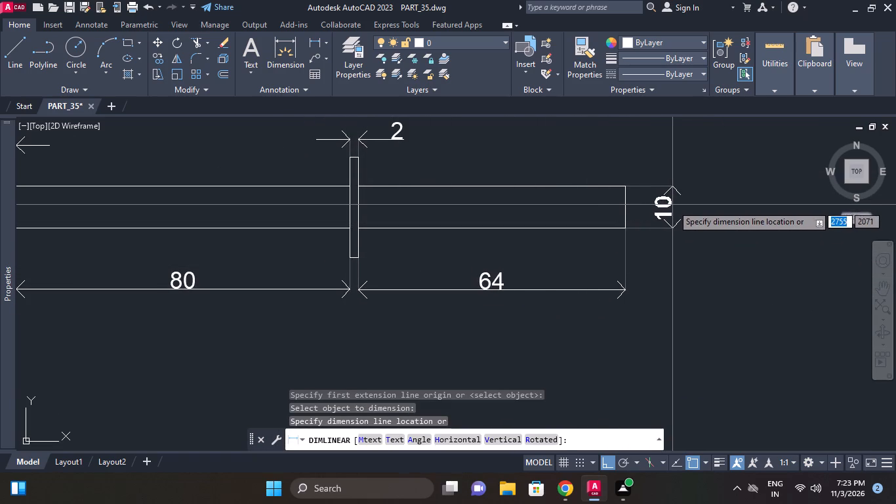
{"action": "left_click", "coordinate": [673, 205]}
{"action": "key", "text": "Escape"}
{"action": "double_click", "coordinate": [663, 203]}
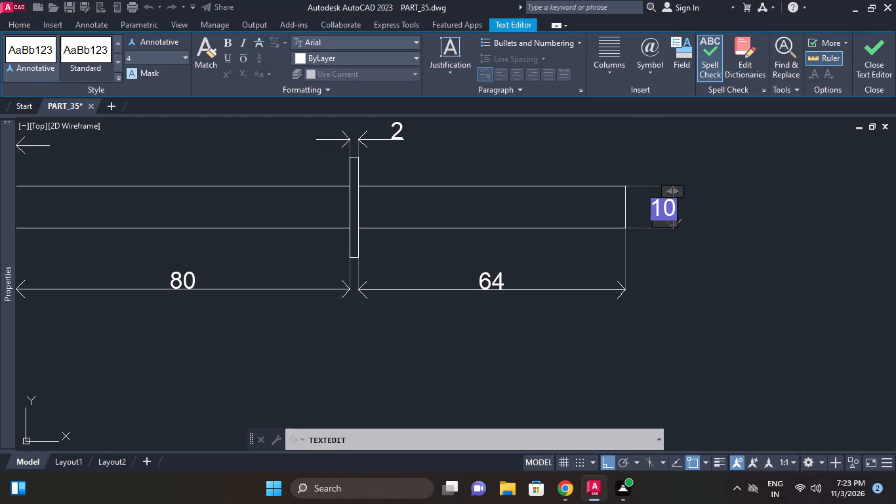
{"action": "key", "text": "shift+percent"}
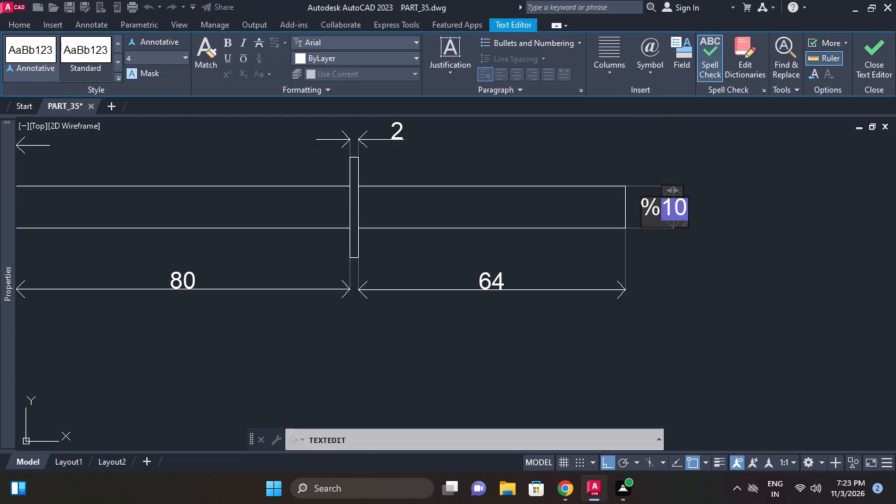
{"action": "type", "text": "%C"}
{"action": "left_click", "coordinate": [761, 228]}
{"action": "middle_click_drag", "start_coordinate": [675, 251], "coordinate": [718, 246]}
{"action": "scroll", "coordinate": [735, 252], "scroll_direction": "down", "scroll_amount": 1}
{"action": "key", "text": "Escape"}
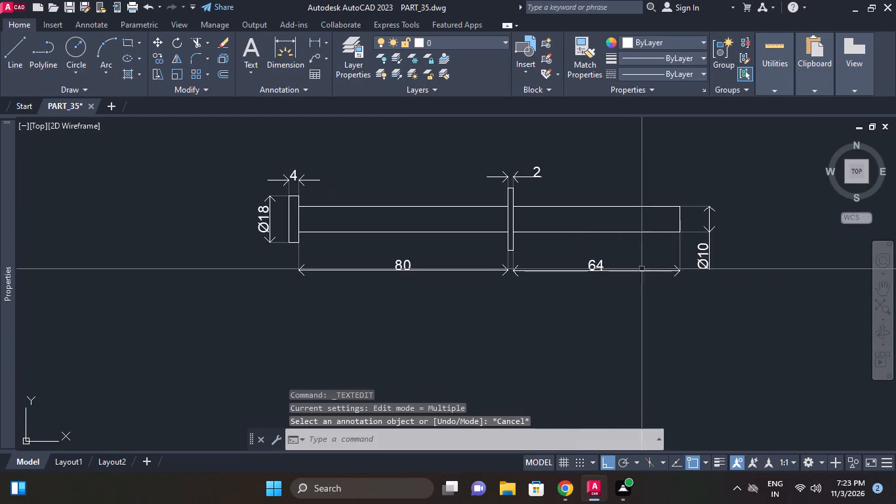
Dimension the collar's full height beyond the shaft's free end and add a diameter symbol before the text.
{"action": "key", "text": "Escape"}
{"action": "key", "text": "d"}
{"action": "key", "text": "l"}
{"action": "key", "text": "i"}
{"action": "key", "text": "space"}
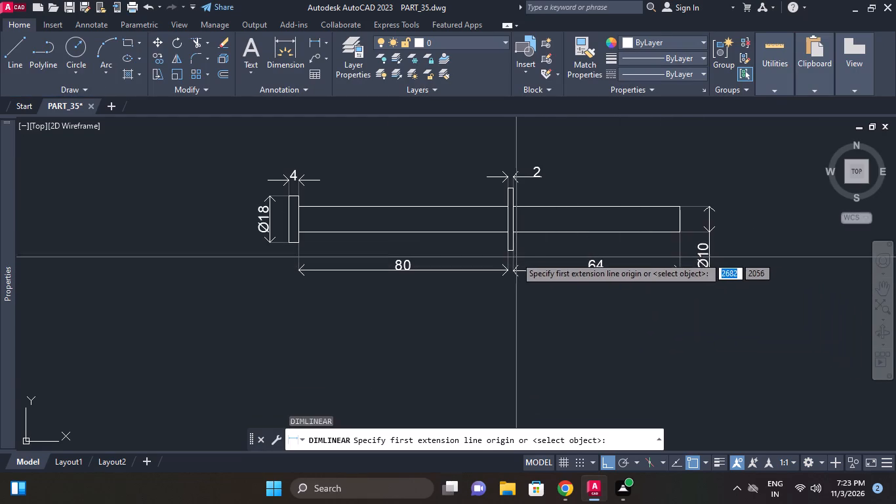
{"action": "scroll", "coordinate": [514, 250], "scroll_direction": "up", "scroll_amount": 2}
{"action": "left_click", "coordinate": [516, 251]}
{"action": "middle_click_drag", "start_coordinate": [546, 218], "coordinate": [566, 335]}
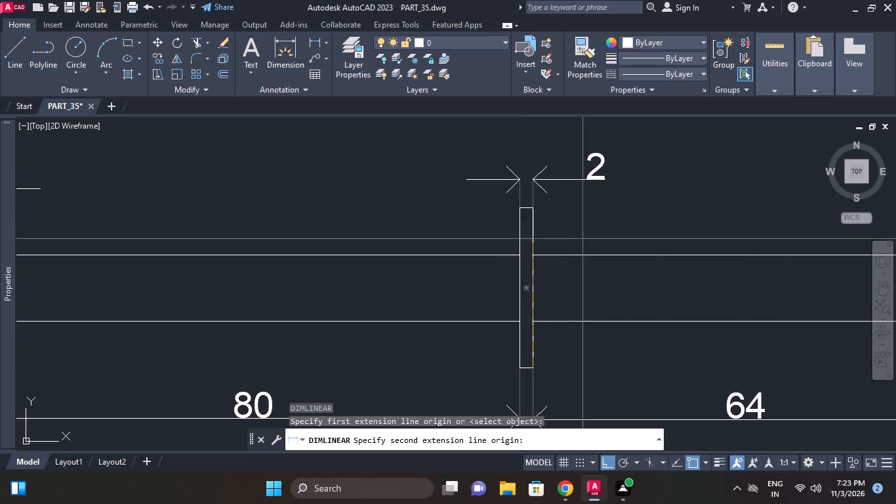
{"action": "left_click", "coordinate": [533, 209]}
{"action": "scroll", "coordinate": [552, 215], "scroll_direction": "down", "scroll_amount": 3}
{"action": "middle_click_drag", "start_coordinate": [552, 215], "coordinate": [558, 220]}
{"action": "middle_click_drag", "start_coordinate": [653, 253], "coordinate": [397, 254]}
{"action": "scroll", "coordinate": [499, 253], "scroll_direction": "up", "scroll_amount": 2}
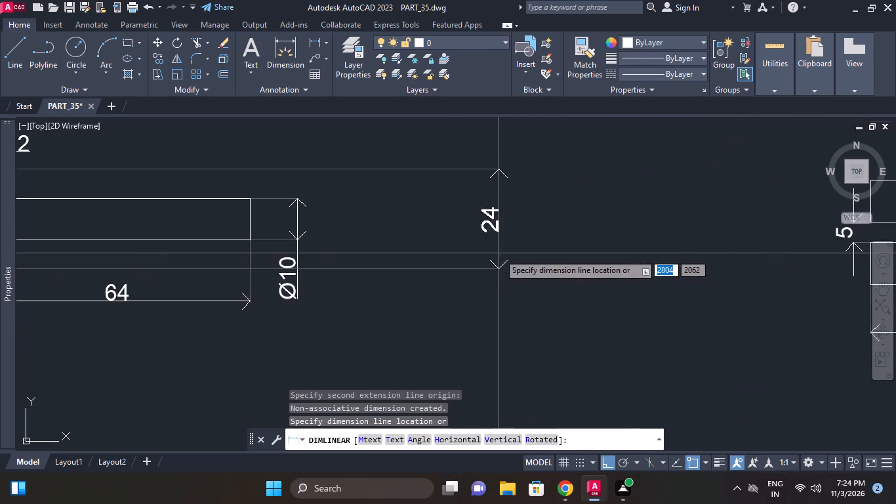
{"action": "scroll", "coordinate": [364, 267], "scroll_direction": "up", "scroll_amount": 1}
{"action": "left_click", "coordinate": [323, 248]}
{"action": "key", "text": "Escape"}
{"action": "double_click", "coordinate": [307, 204]}
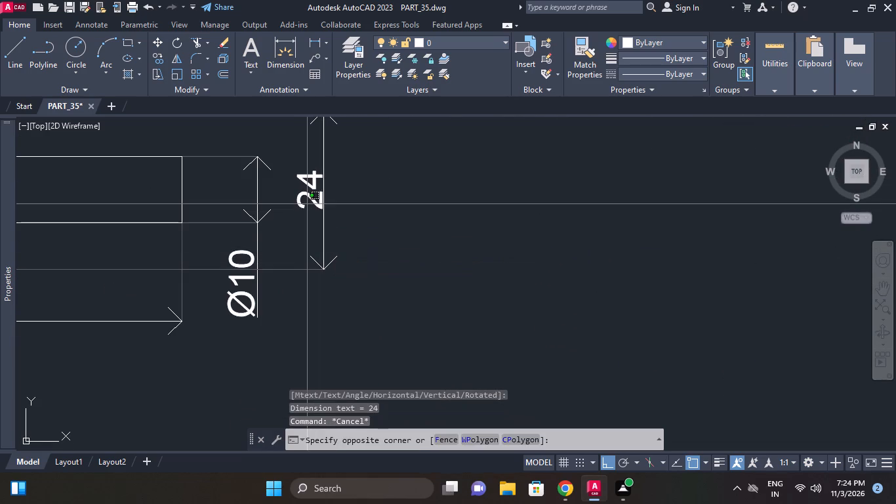
{"action": "key", "text": "Escape"}
{"action": "double_click", "coordinate": [302, 195]}
{"action": "type", "text": "%%"}
{"action": "key", "text": "shift+c"}
{"action": "left_click", "coordinate": [534, 226]}
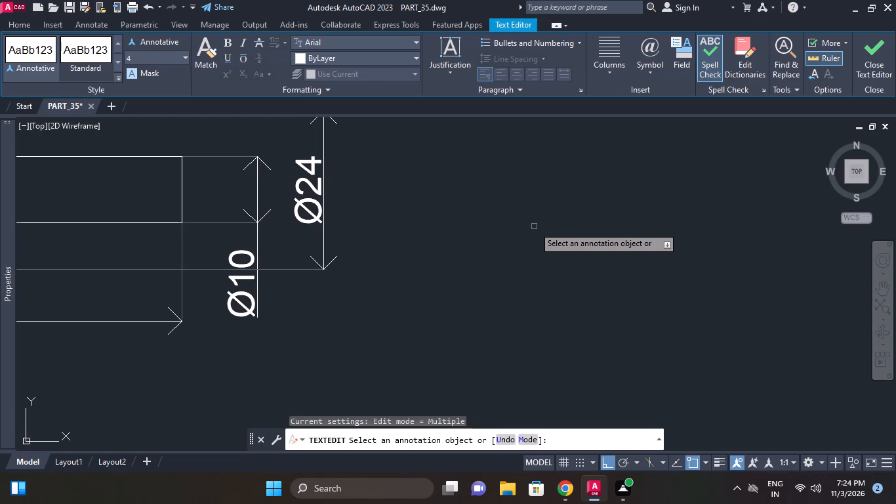
{"action": "scroll", "coordinate": [529, 240], "scroll_direction": "down", "scroll_amount": 4}
{"action": "middle_click_drag", "start_coordinate": [487, 272], "coordinate": [509, 297]}
{"action": "scroll", "coordinate": [504, 297], "scroll_direction": "down", "scroll_amount": 1}
{"action": "key", "text": "Escape"}
Copy the balloon of part 02 to a spot below the collared shaft.
{"action": "scroll", "coordinate": [655, 325], "scroll_direction": "up", "scroll_amount": 2}
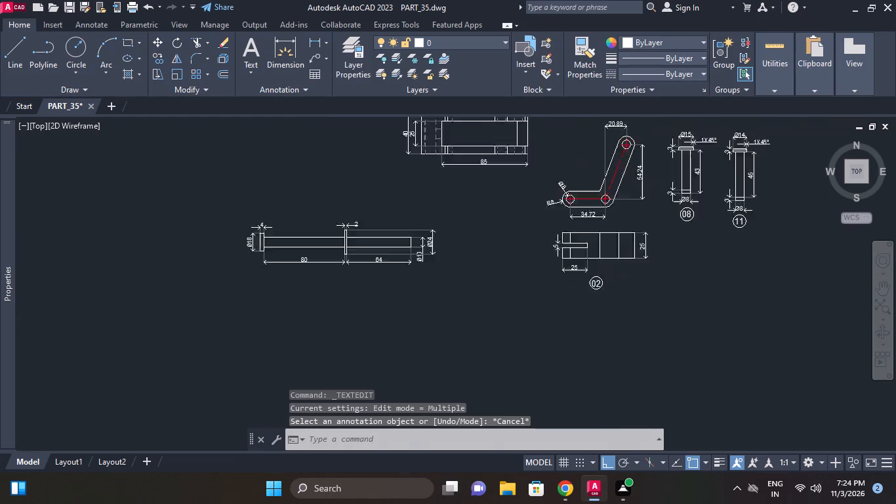
{"action": "left_click", "coordinate": [635, 325]}
{"action": "left_click", "coordinate": [504, 248]}
{"action": "right_click", "coordinate": [504, 248]}
{"action": "left_click", "coordinate": [563, 265]}
{"action": "left_click", "coordinate": [529, 274]}
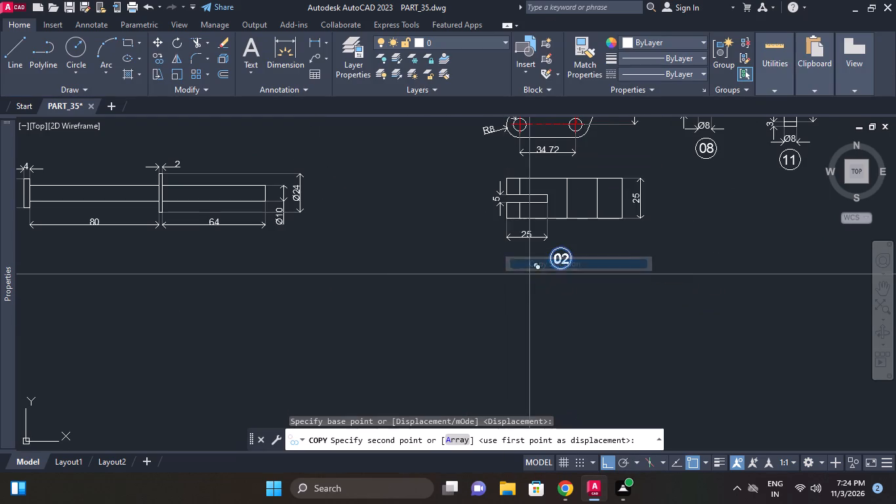
{"action": "middle_click_drag", "start_coordinate": [325, 272], "coordinate": [767, 277]}
{"action": "left_click", "coordinate": [575, 274]}
{"action": "scroll", "coordinate": [612, 267], "scroll_direction": "up", "scroll_amount": 2}
{"action": "key", "text": "Escape"}
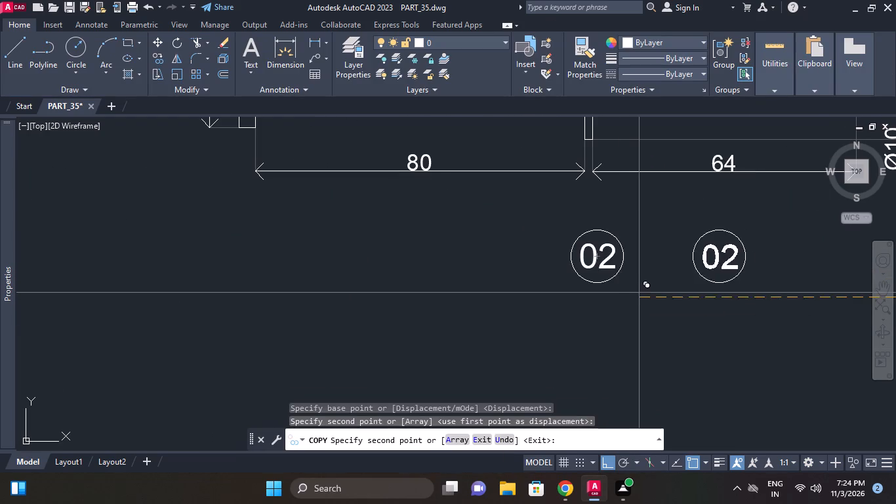
Move the copied balloon so it sits centred under the collar, closer to the length dimensions.
{"action": "left_click_drag", "start_coordinate": [639, 293], "coordinate": [626, 290]}
{"action": "left_click", "coordinate": [493, 247]}
{"action": "key", "text": "m"}
{"action": "key", "text": "space"}
{"action": "left_click", "coordinate": [688, 295]}
{"action": "left_click", "coordinate": [678, 296]}
{"action": "key", "text": "space"}
{"action": "left_click", "coordinate": [680, 304]}
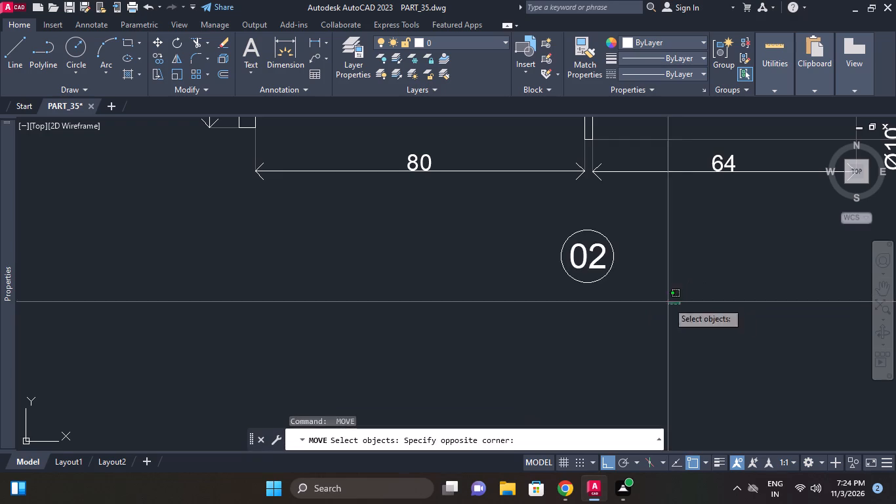
{"action": "left_click_drag", "start_coordinate": [404, 225], "coordinate": [411, 230]}
{"action": "key", "text": "space"}
{"action": "left_click", "coordinate": [687, 324]}
{"action": "left_click", "coordinate": [685, 303]}
{"action": "left_click", "coordinate": [641, 265]}
{"action": "left_click", "coordinate": [493, 224]}
{"action": "key", "text": "space"}
{"action": "left_click", "coordinate": [670, 281]}
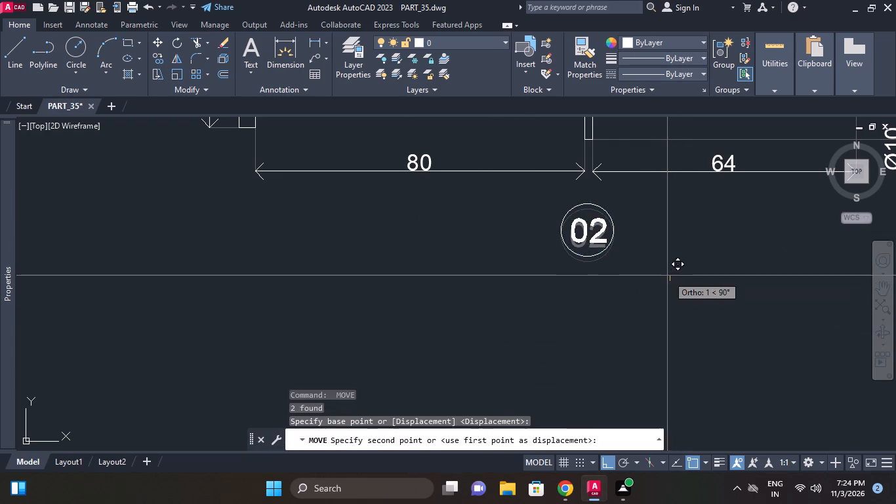
{"action": "left_click", "coordinate": [667, 276]}
{"action": "key", "text": "Escape"}
Change the copied balloon's number to 06.
{"action": "double_click", "coordinate": [594, 243]}
{"action": "key", "text": "ctrl+a"}
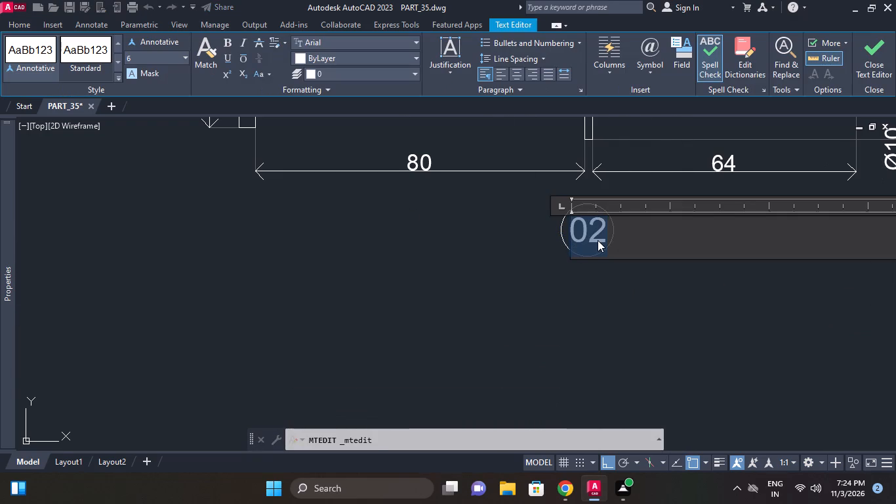
{"action": "type", "text": "06"}
{"action": "left_click", "coordinate": [668, 450]}
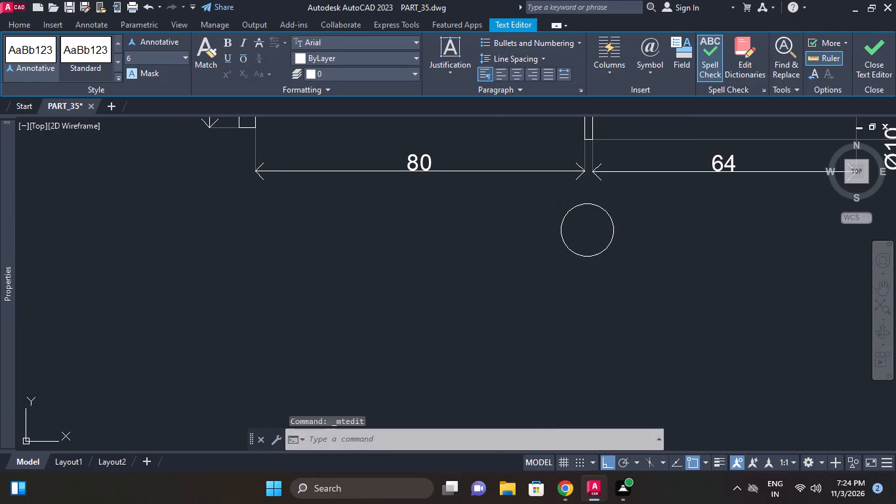
Move the shaft with its dimensions and balloon 06 horizontally to beneath the views of part 01, beside part 02.
{"action": "scroll", "coordinate": [673, 450], "scroll_direction": "down", "scroll_amount": 2}
{"action": "scroll", "coordinate": [622, 408], "scroll_direction": "down", "scroll_amount": 4}
{"action": "middle_click_drag", "start_coordinate": [598, 392], "coordinate": [521, 380]}
{"action": "middle_click", "coordinate": [581, 375]}
{"action": "scroll", "coordinate": [581, 375], "scroll_direction": "up", "scroll_amount": 2}
{"action": "left_click", "coordinate": [346, 304]}
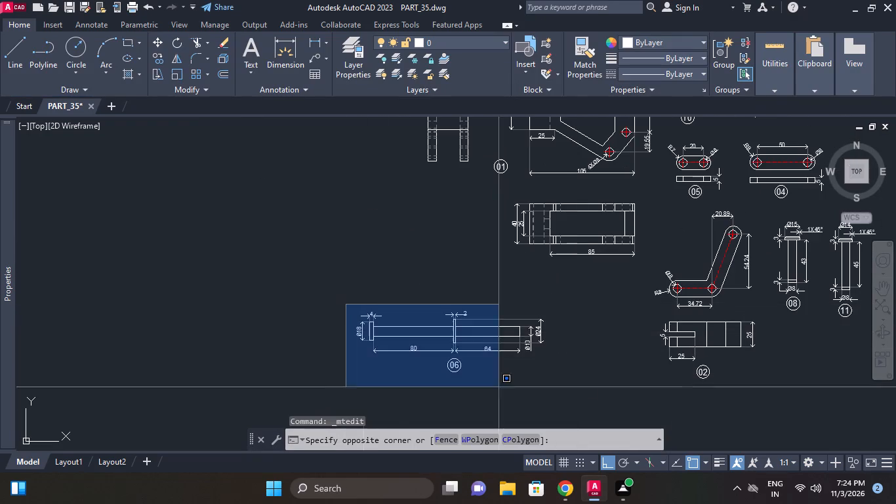
{"action": "left_click", "coordinate": [584, 384]}
{"action": "key", "text": "m"}
{"action": "key", "text": "space"}
{"action": "left_click", "coordinate": [603, 425]}
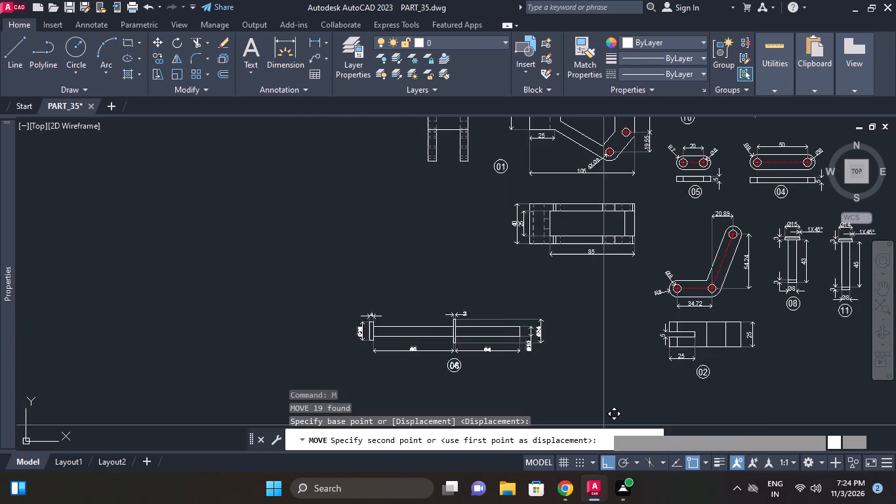
{"action": "left_click", "coordinate": [678, 418]}
Move shaft 06 with its dimensions and balloon straight up, closer beneath the views of part 01.
{"action": "scroll", "coordinate": [662, 390], "scroll_direction": "down", "scroll_amount": 2}
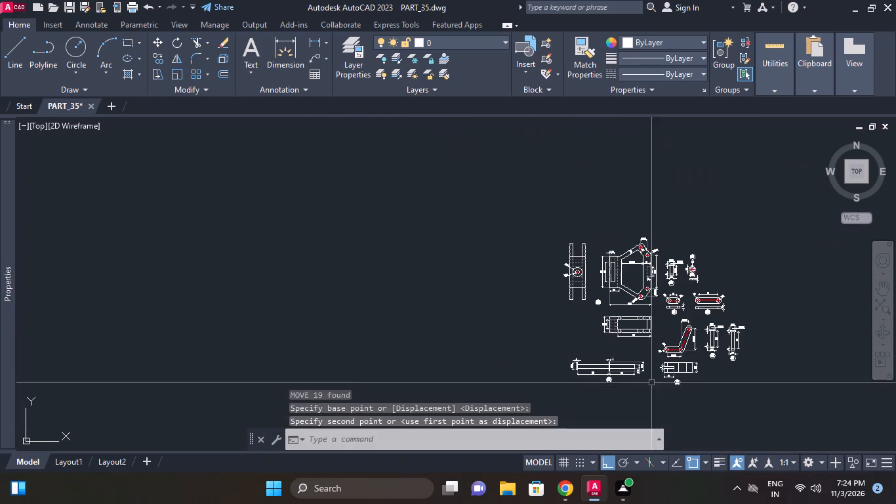
{"action": "middle_click_drag", "start_coordinate": [643, 377], "coordinate": [651, 378]}
{"action": "scroll", "coordinate": [645, 372], "scroll_direction": "up", "scroll_amount": 1}
{"action": "left_click", "coordinate": [671, 414]}
{"action": "left_click", "coordinate": [448, 331]}
{"action": "scroll", "coordinate": [582, 358], "scroll_direction": "up", "scroll_amount": 1}
{"action": "key", "text": "space"}
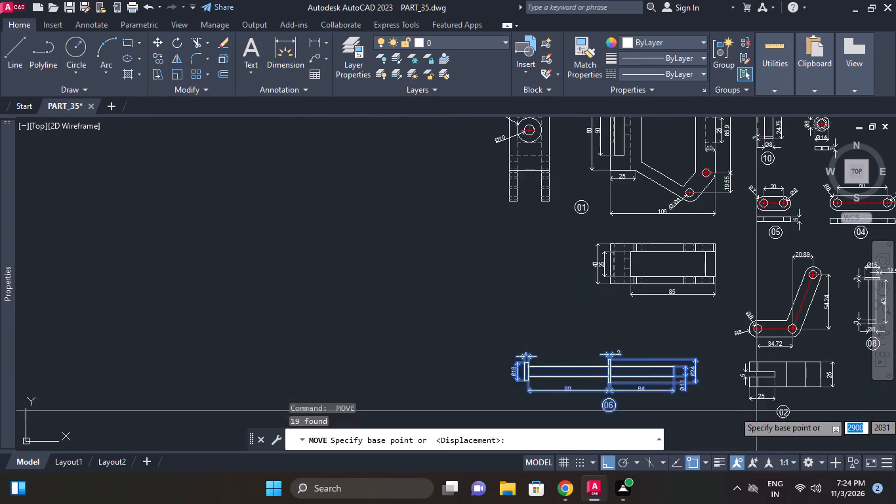
{"action": "left_click", "coordinate": [740, 415]}
{"action": "left_click", "coordinate": [729, 385]}
{"action": "middle_click_drag", "start_coordinate": [683, 350], "coordinate": [678, 328]}
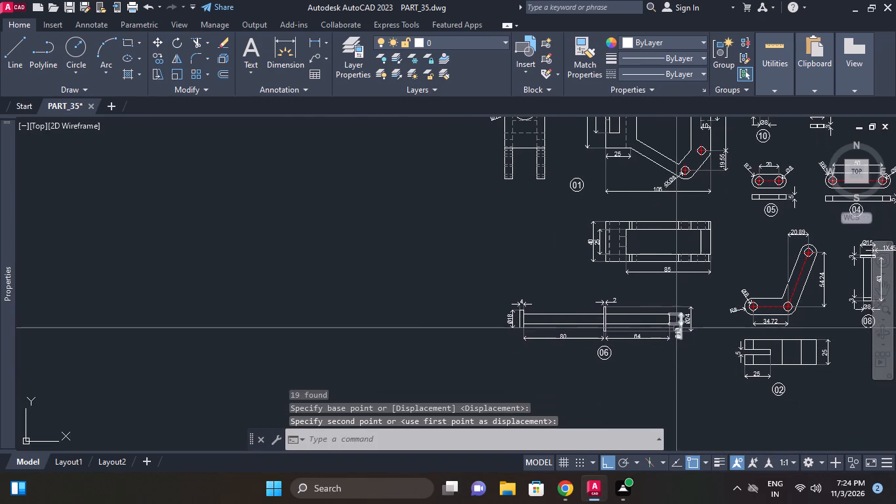
Look over the arrangement of the numbered parts and the free space below shaft 06.
{"action": "scroll", "coordinate": [663, 335], "scroll_direction": "up", "scroll_amount": 1}
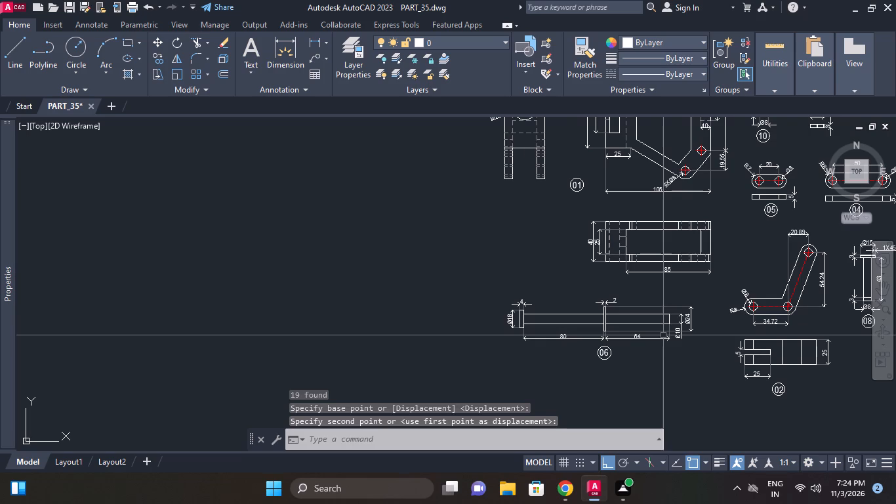
{"action": "scroll", "coordinate": [663, 335], "scroll_direction": "down", "scroll_amount": 2}
{"action": "middle_click_drag", "start_coordinate": [638, 334], "coordinate": [518, 325]}
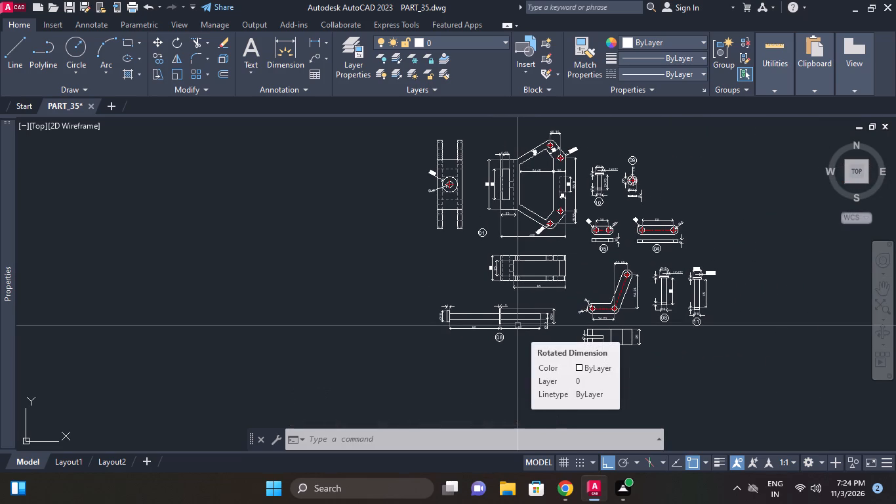
{"action": "middle_click_drag", "start_coordinate": [585, 352], "coordinate": [619, 340]}
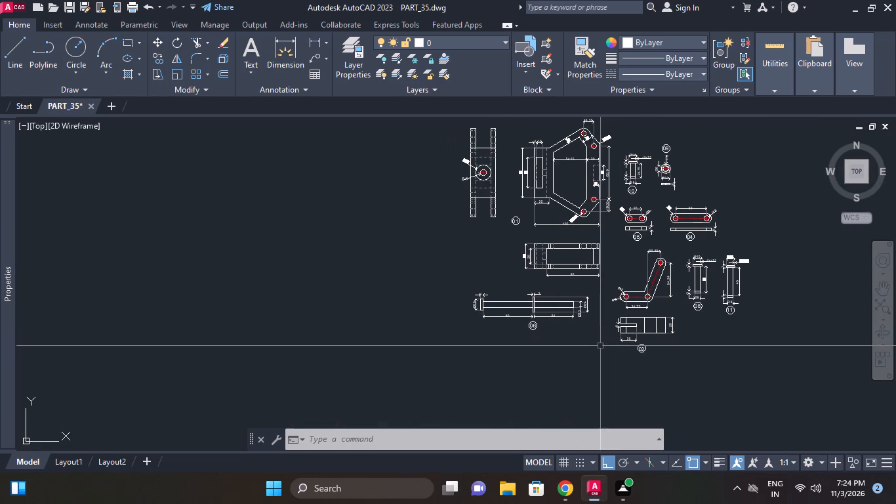
{"action": "middle_click_drag", "start_coordinate": [596, 365], "coordinate": [647, 319]}
{"action": "scroll", "coordinate": [592, 325], "scroll_direction": "up", "scroll_amount": 1}
{"action": "middle_click_drag", "start_coordinate": [585, 341], "coordinate": [593, 337]}
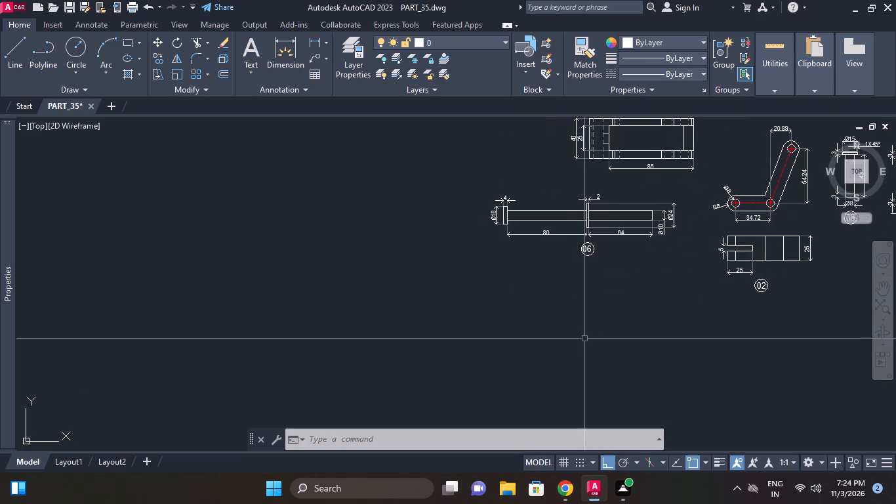
{"action": "middle_click", "coordinate": [702, 406]}
{"action": "scroll", "coordinate": [702, 406], "scroll_direction": "up", "scroll_amount": 1}
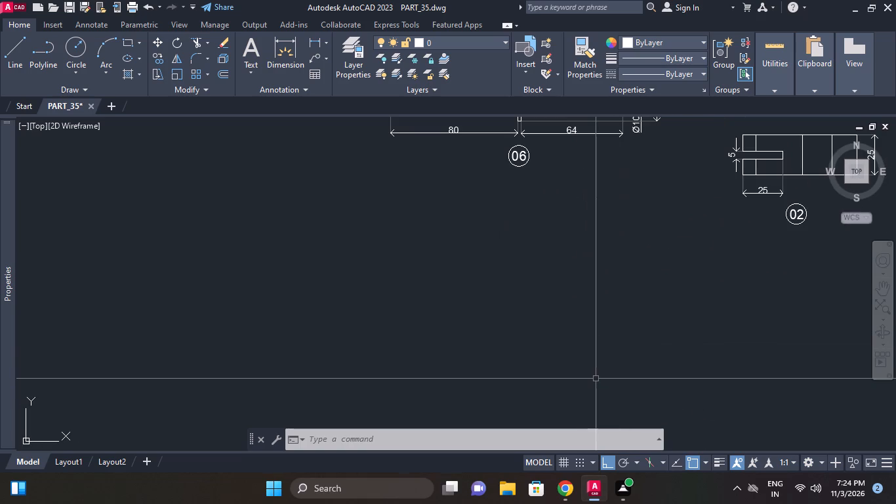
{"action": "middle_click", "coordinate": [519, 382]}
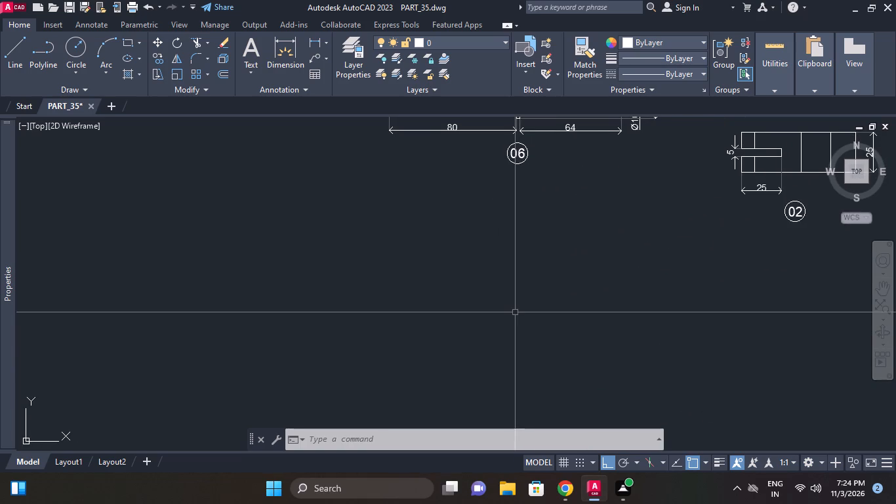
{"action": "middle_click_drag", "start_coordinate": [514, 307], "coordinate": [521, 337]}
{"action": "scroll", "coordinate": [519, 337], "scroll_direction": "down", "scroll_amount": 3}
{"action": "middle_click_drag", "start_coordinate": [515, 330], "coordinate": [519, 283]}
{"action": "scroll", "coordinate": [519, 283], "scroll_direction": "up", "scroll_amount": 2}
{"action": "middle_click_drag", "start_coordinate": [520, 282], "coordinate": [520, 293]}
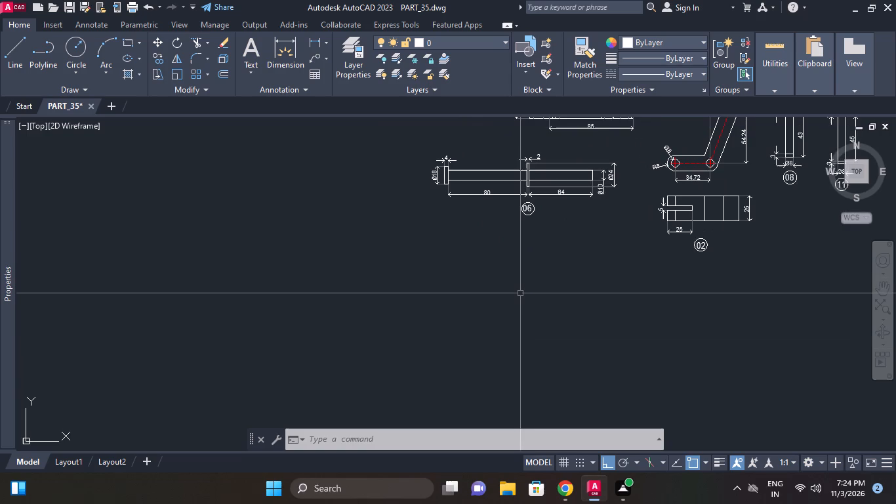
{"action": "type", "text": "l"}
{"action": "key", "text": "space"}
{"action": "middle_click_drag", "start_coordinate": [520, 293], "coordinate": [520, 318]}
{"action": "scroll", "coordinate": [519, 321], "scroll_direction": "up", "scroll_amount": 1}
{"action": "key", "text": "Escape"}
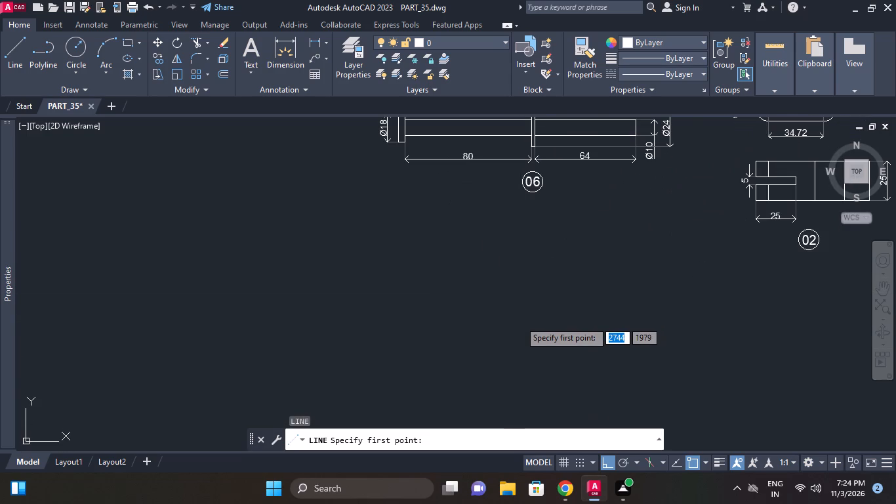
Draw two concentric circles in the free space below shaft 06, one of diameter 8 and one of radius 8.
{"action": "key", "text": "c"}
{"action": "key", "text": "space"}
{"action": "left_click", "coordinate": [519, 320]}
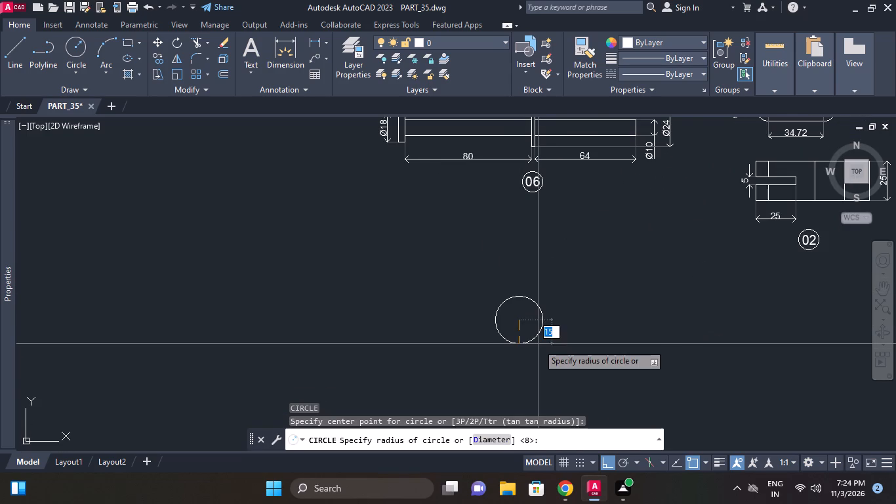
{"action": "type", "text": "d"}
{"action": "key", "text": "space"}
{"action": "type", "text": "8"}
{"action": "key", "text": "space"}
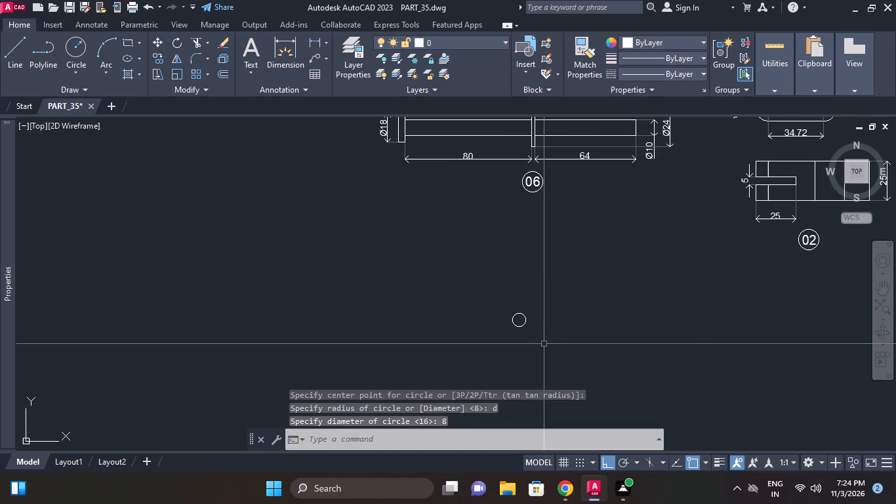
{"action": "key", "text": "space"}
{"action": "scroll", "coordinate": [640, 455], "scroll_direction": "up", "scroll_amount": 2}
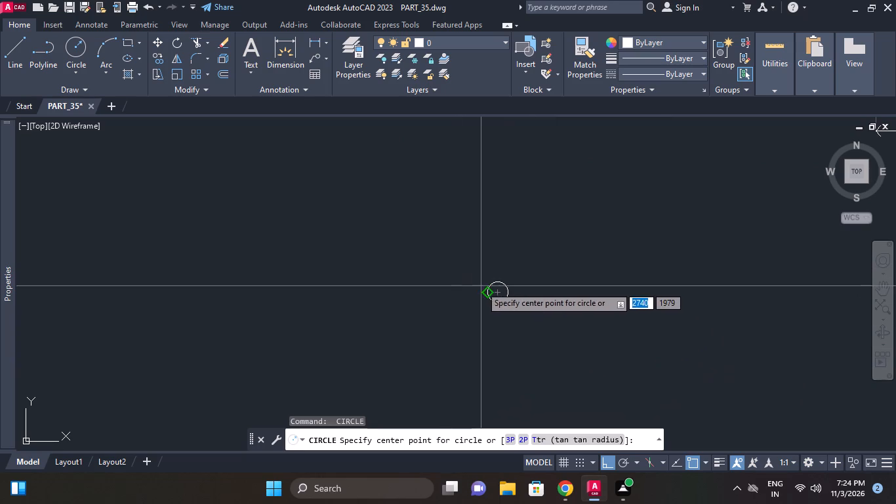
{"action": "left_click", "coordinate": [493, 290]}
{"action": "type", "text": "8"}
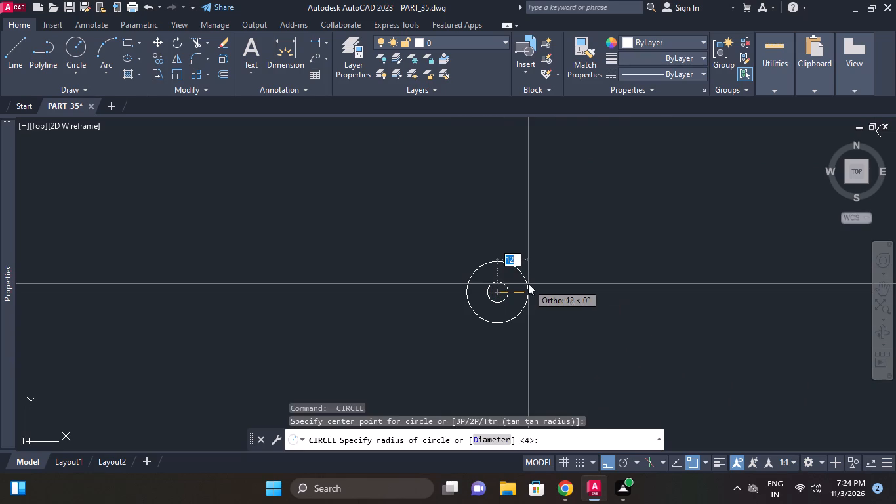
{"action": "key", "text": "space"}
{"action": "key", "text": "space"}
{"action": "middle_click_drag", "start_coordinate": [544, 289], "coordinate": [596, 217]}
{"action": "key", "text": "Escape"}
Draw a vertical and a horizontal construction line through the centre of the concentric circles.
{"action": "middle_click_drag", "start_coordinate": [632, 303], "coordinate": [655, 270]}
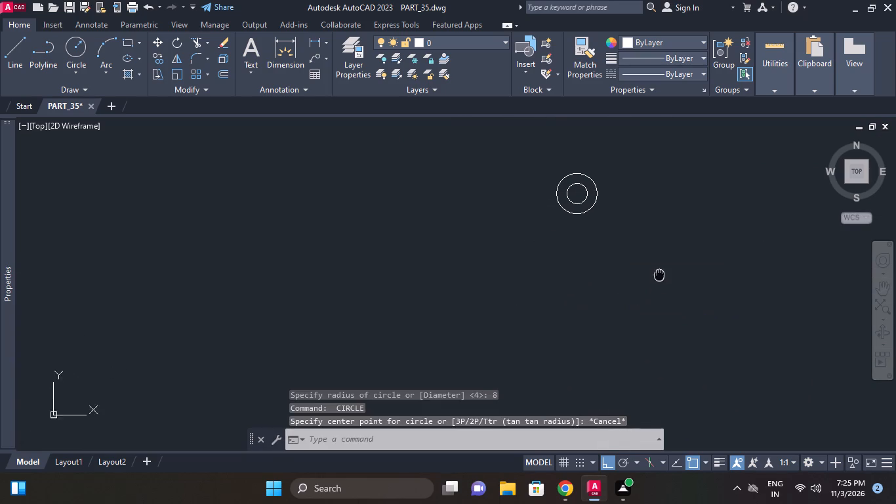
{"action": "middle_click_drag", "start_coordinate": [655, 270], "coordinate": [652, 270]}
{"action": "middle_click", "coordinate": [605, 268]}
{"action": "key", "text": "Escape"}
{"action": "type", "text": "xl"}
{"action": "key", "text": "space"}
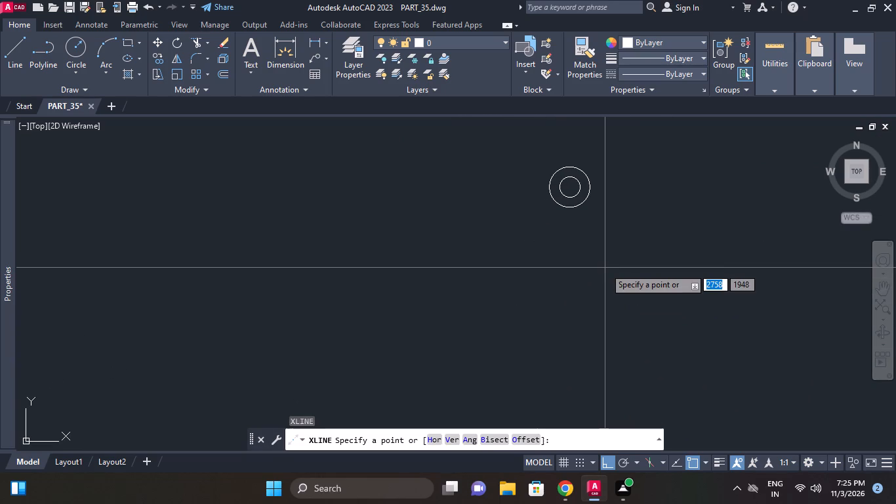
{"action": "type", "text": "v"}
{"action": "key", "text": "space"}
{"action": "middle_click_drag", "start_coordinate": [602, 242], "coordinate": [592, 295]}
{"action": "scroll", "coordinate": [590, 268], "scroll_direction": "up", "scroll_amount": 1}
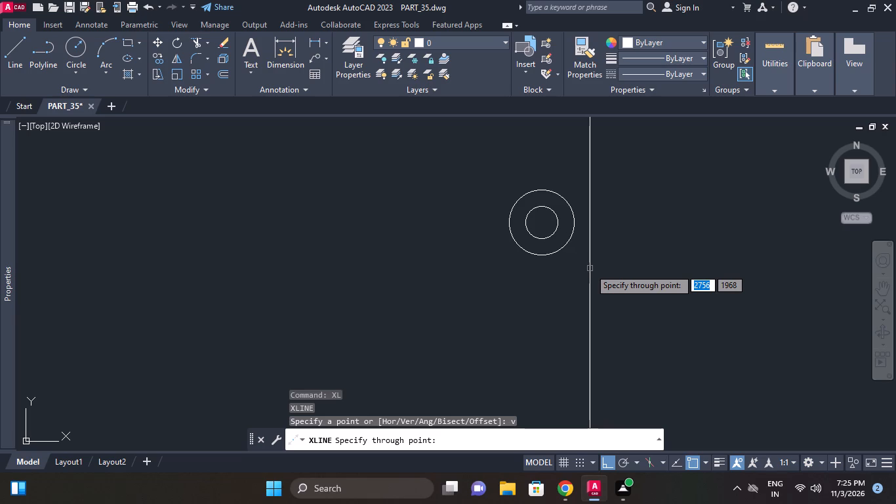
{"action": "scroll", "coordinate": [590, 268], "scroll_direction": "up", "scroll_amount": 1}
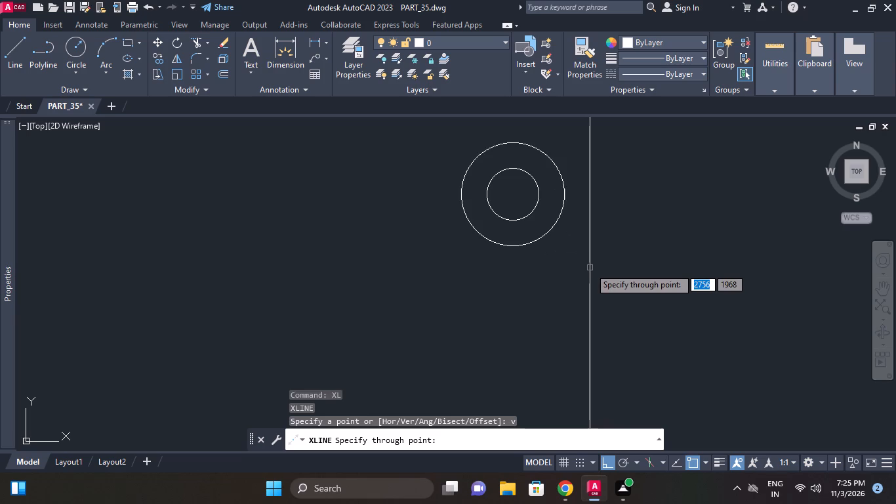
{"action": "middle_click_drag", "start_coordinate": [598, 243], "coordinate": [650, 316]}
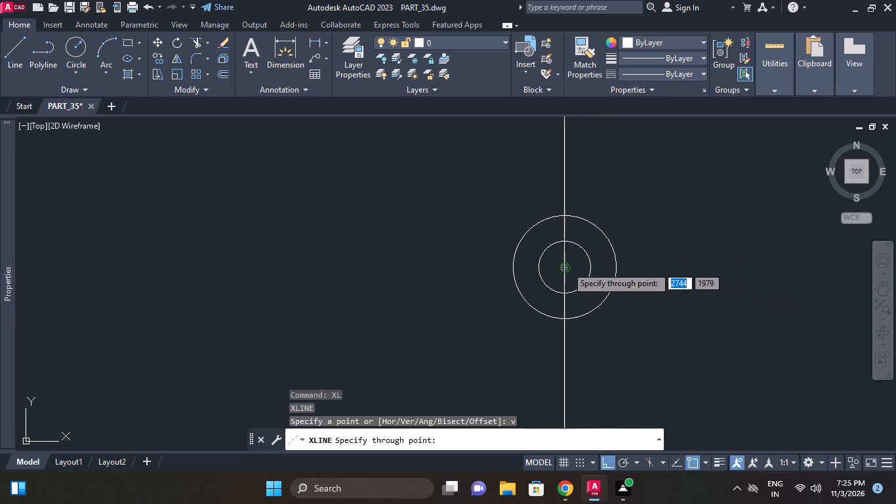
{"action": "left_click", "coordinate": [567, 266]}
{"action": "key", "text": "Escape"}
{"action": "middle_click", "coordinate": [594, 279]}
{"action": "type", "text": "xl h"}
{"action": "key", "text": "space"}
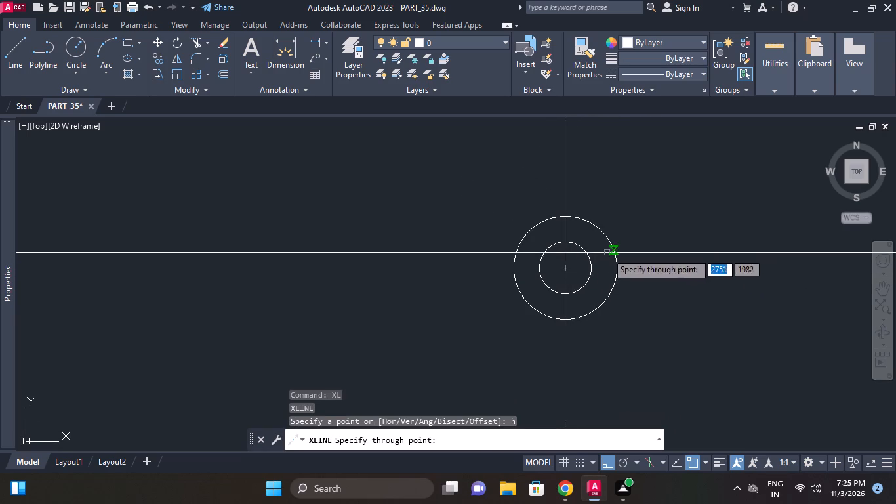
{"action": "left_click", "coordinate": [561, 264]}
{"action": "key", "text": "Escape"}
Offset the vertical construction line 7.33 to the right of the circle centre.
{"action": "middle_click_drag", "start_coordinate": [687, 274], "coordinate": [664, 285]}
{"action": "key", "text": "o"}
{"action": "key", "text": "space"}
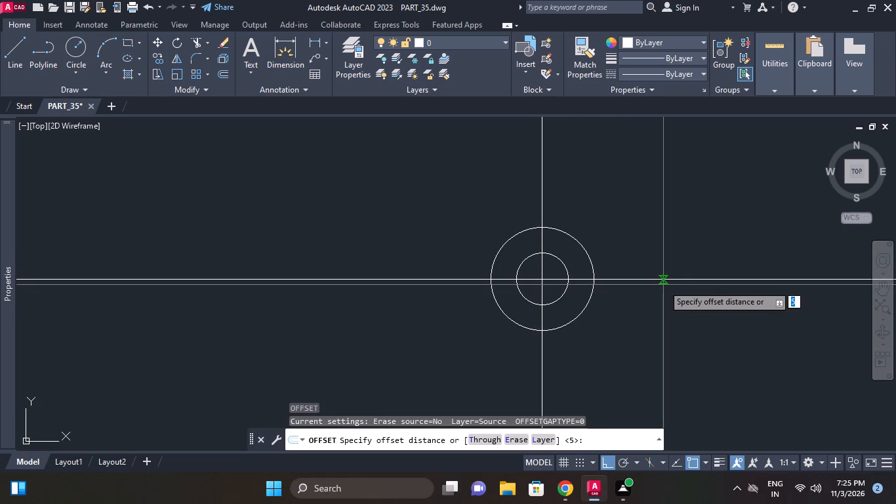
{"action": "type", "text": "7.33"}
{"action": "key", "text": "space"}
{"action": "scroll", "coordinate": [660, 213], "scroll_direction": "down", "scroll_amount": 1}
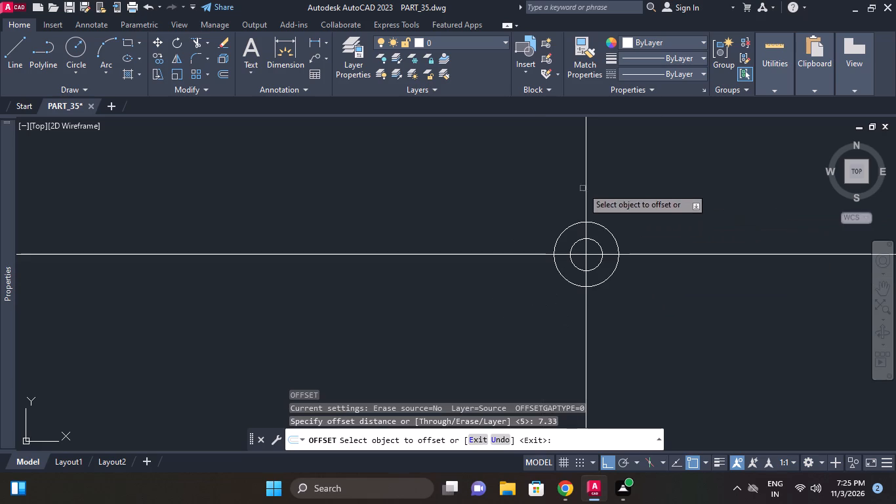
{"action": "left_click", "coordinate": [588, 180]}
{"action": "left_click", "coordinate": [613, 168]}
{"action": "key", "text": "Escape"}
Erase the original vertical construction line through the circle centre.
{"action": "left_click", "coordinate": [598, 186]}
{"action": "left_click", "coordinate": [576, 171]}
{"action": "key", "text": "e"}
{"action": "key", "text": "space"}
{"action": "key", "text": "Escape"}
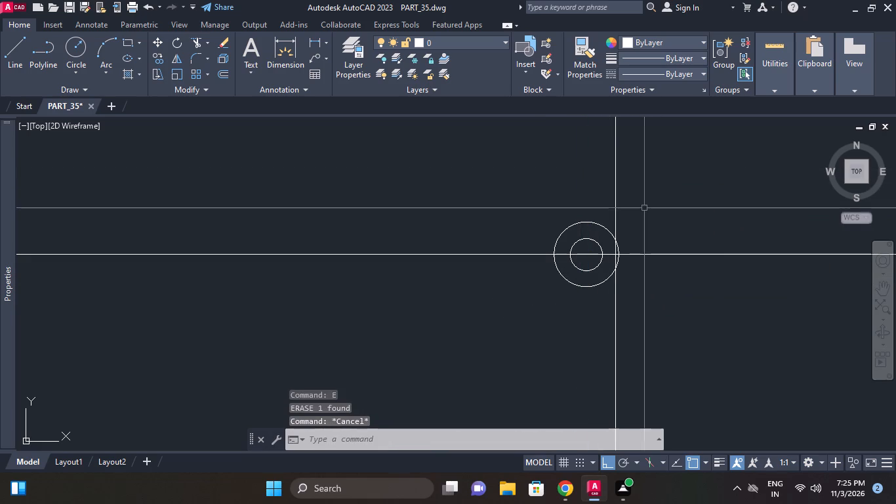
Offset the horizontal construction line 24.87 downwards from the circle centre.
{"action": "middle_click", "coordinate": [644, 208]}
{"action": "type", "text": "o"}
{"action": "key", "text": "space"}
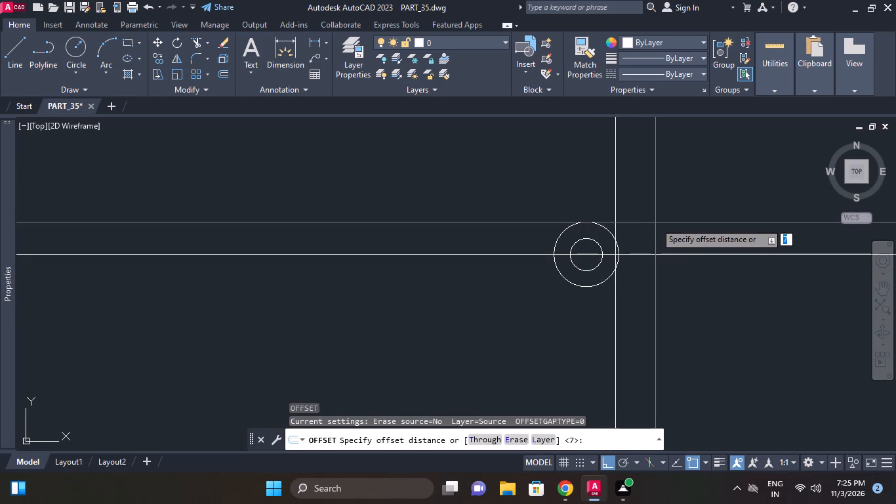
{"action": "type", "text": "24.87"}
{"action": "key", "text": "Return"}
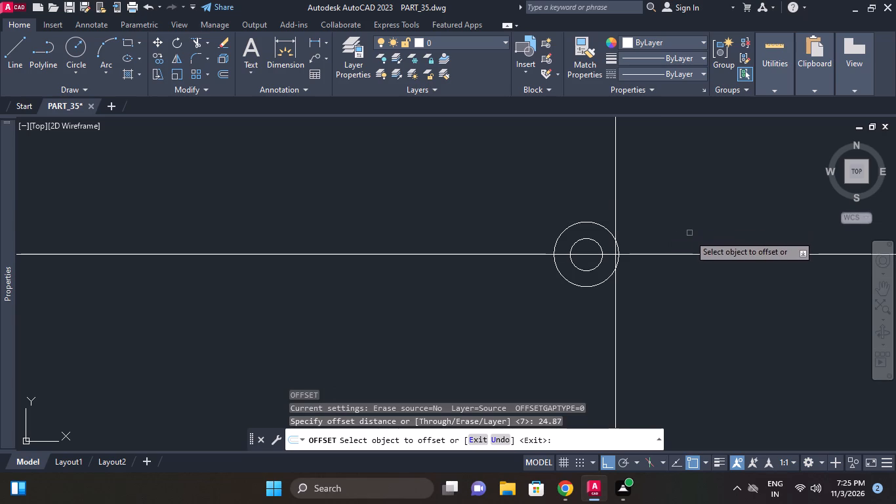
{"action": "left_click", "coordinate": [693, 251]}
{"action": "left_click", "coordinate": [690, 253]}
{"action": "left_click", "coordinate": [691, 272]}
{"action": "key", "text": "Escape"}
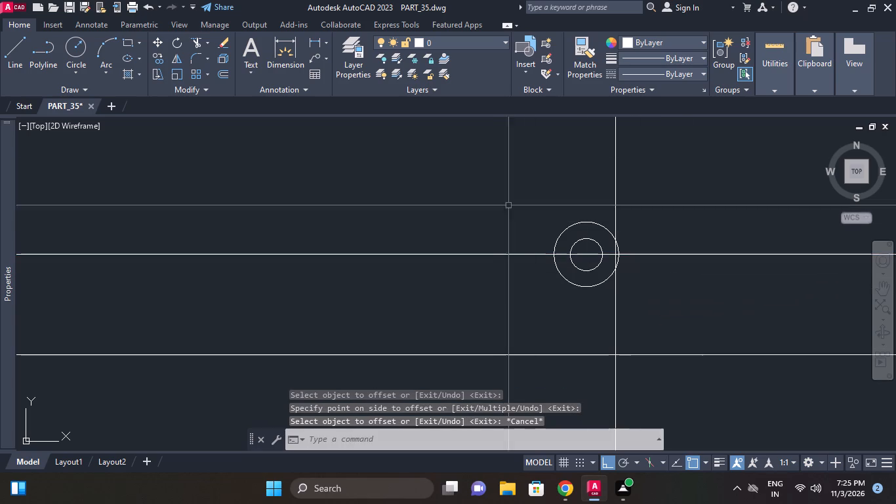
Copy both concentric circles from their centre to the intersection of the offset vertical and horizontal construction lines.
{"action": "left_click", "coordinate": [519, 208]}
{"action": "left_click", "coordinate": [723, 308]}
{"action": "type", "text": "co cen"}
{"action": "key", "text": "space"}
{"action": "left_click", "coordinate": [592, 222]}
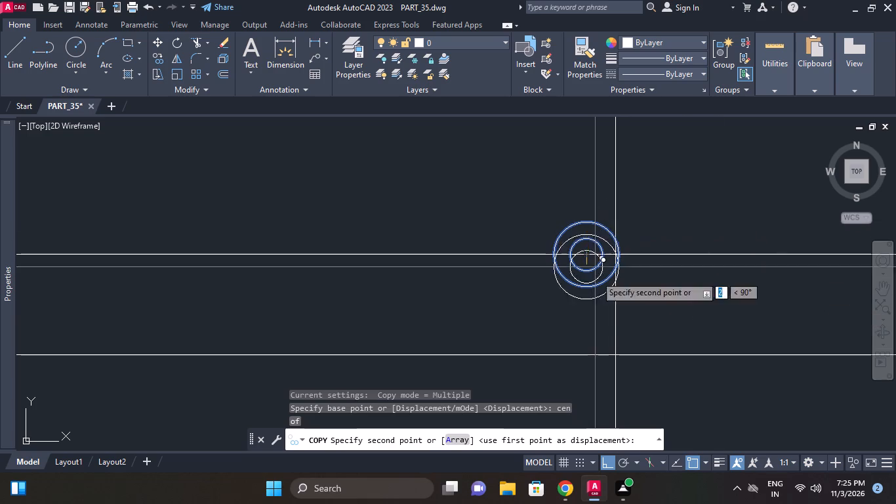
{"action": "left_click", "coordinate": [618, 356]}
{"action": "key", "text": "Escape"}
{"action": "scroll", "coordinate": [645, 297], "scroll_direction": "down", "scroll_amount": 2}
{"action": "middle_click_drag", "start_coordinate": [645, 297], "coordinate": [640, 283]}
{"action": "key", "text": "Escape"}
Offset the horizontal construction line through the lower circles 27 downwards.
{"action": "middle_click_drag", "start_coordinate": [643, 310], "coordinate": [641, 311]}
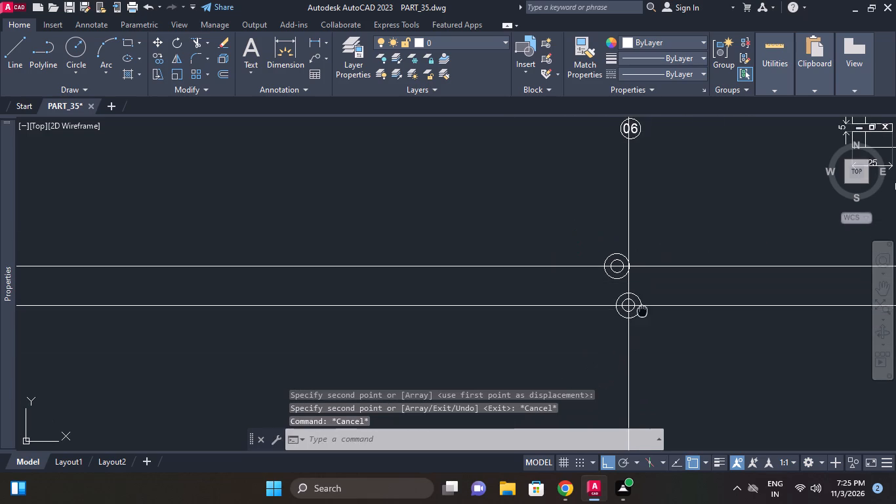
{"action": "middle_click_drag", "start_coordinate": [641, 311], "coordinate": [637, 300]}
{"action": "scroll", "coordinate": [640, 304], "scroll_direction": "up", "scroll_amount": 1}
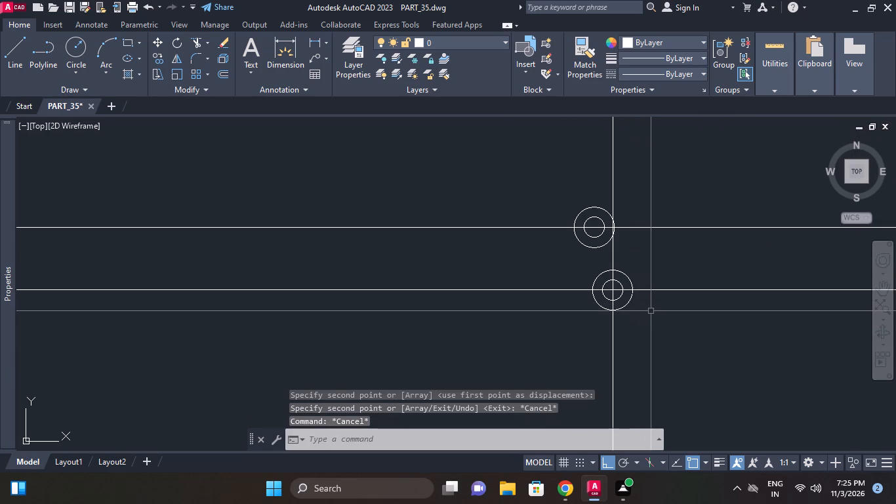
{"action": "type", "text": "o 27"}
{"action": "key", "text": "space"}
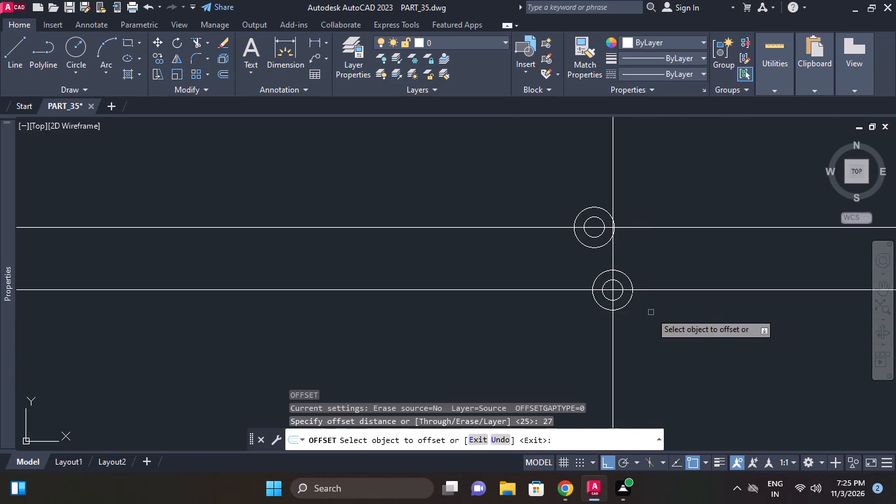
{"action": "left_click", "coordinate": [737, 290]}
{"action": "left_click", "coordinate": [727, 320]}
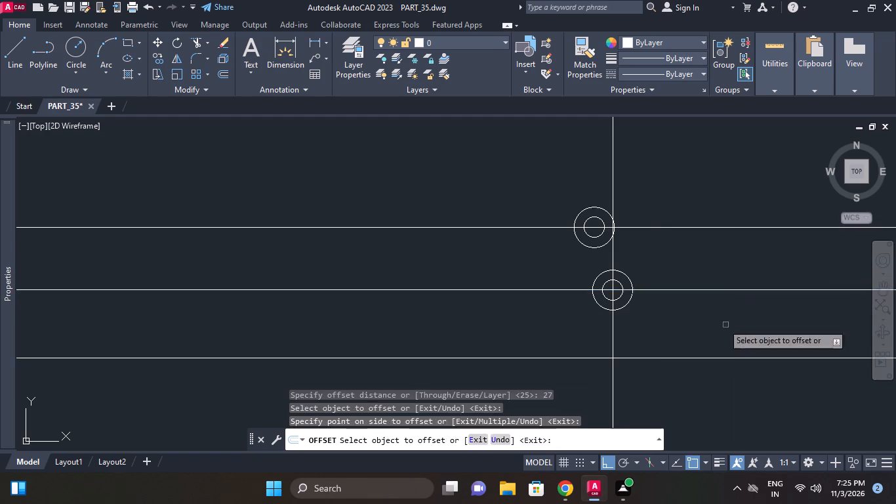
{"action": "key", "text": "Escape"}
Erase the two horizontal construction lines that pass through the centres of the upper and lower circles.
{"action": "left_click", "coordinate": [694, 303]}
{"action": "key", "text": "e"}
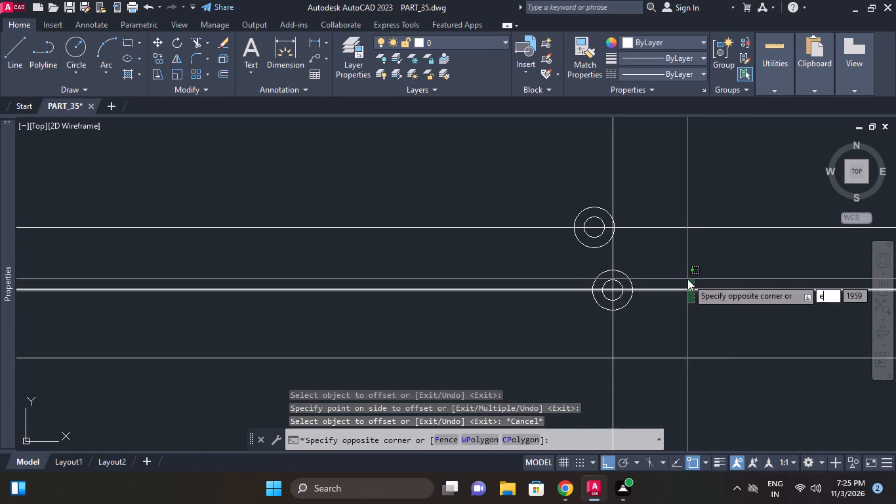
{"action": "left_click", "coordinate": [687, 279]}
{"action": "key", "text": "e"}
{"action": "key", "text": "space"}
{"action": "left_click_drag", "start_coordinate": [730, 278], "coordinate": [723, 259]}
{"action": "left_click", "coordinate": [706, 215]}
{"action": "key", "text": "e"}
{"action": "key", "text": "space"}
{"action": "key", "text": "Escape"}
Draw a line tangent to the left sides of the upper and lower outer circles.
{"action": "middle_click_drag", "start_coordinate": [682, 251], "coordinate": [693, 240]}
{"action": "key", "text": "l"}
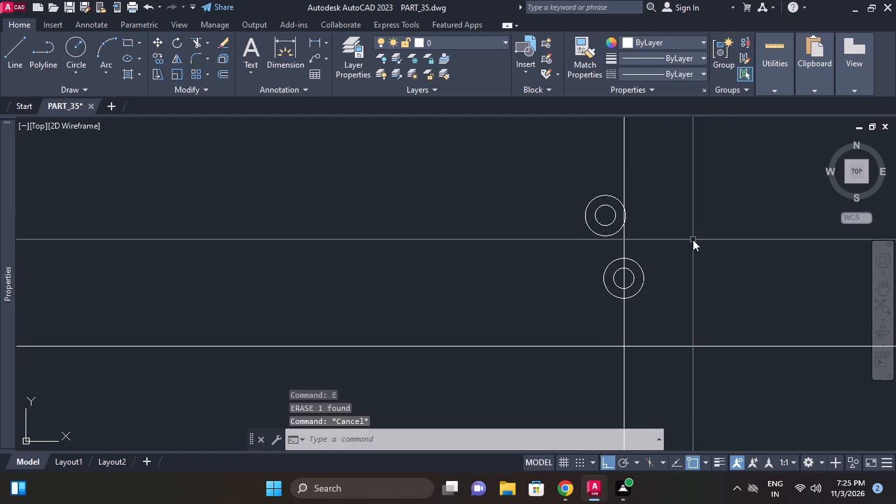
{"action": "key", "text": "space"}
{"action": "right_click", "coordinate": [687, 241], "text": "ctrl"}
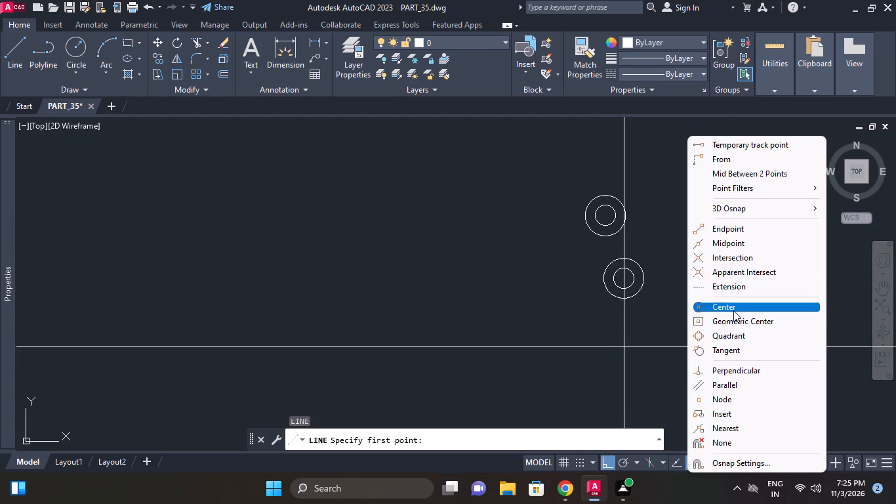
{"action": "left_click", "coordinate": [734, 345]}
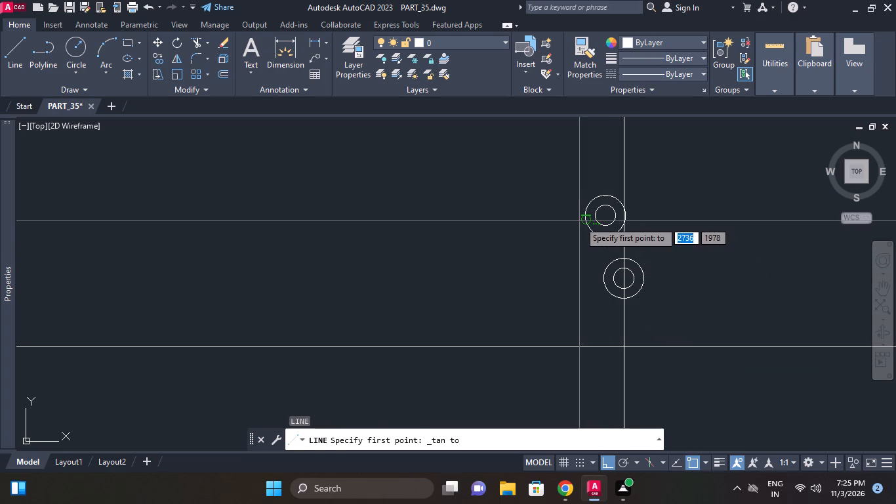
{"action": "left_click", "coordinate": [579, 221]}
{"action": "right_click", "coordinate": [602, 289], "text": "ctrl"}
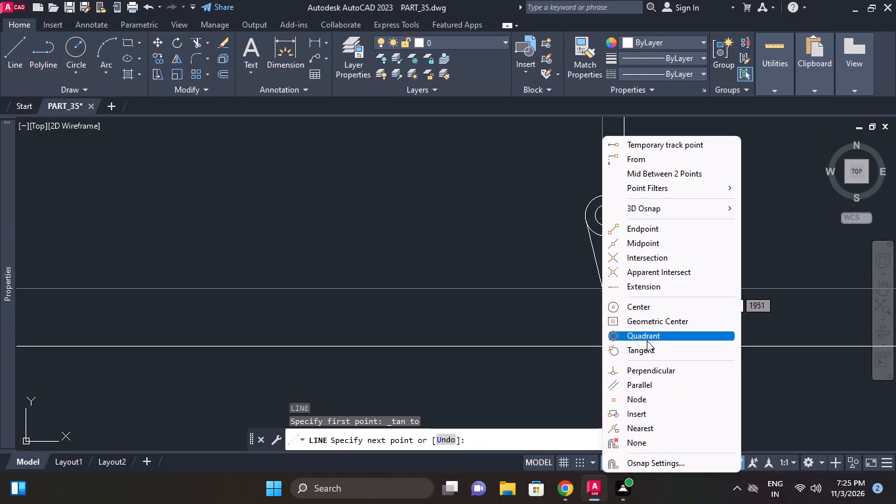
{"action": "left_click", "coordinate": [647, 344]}
{"action": "left_click", "coordinate": [611, 293]}
{"action": "right_click", "coordinate": [733, 270]}
{"action": "left_click", "coordinate": [781, 277]}
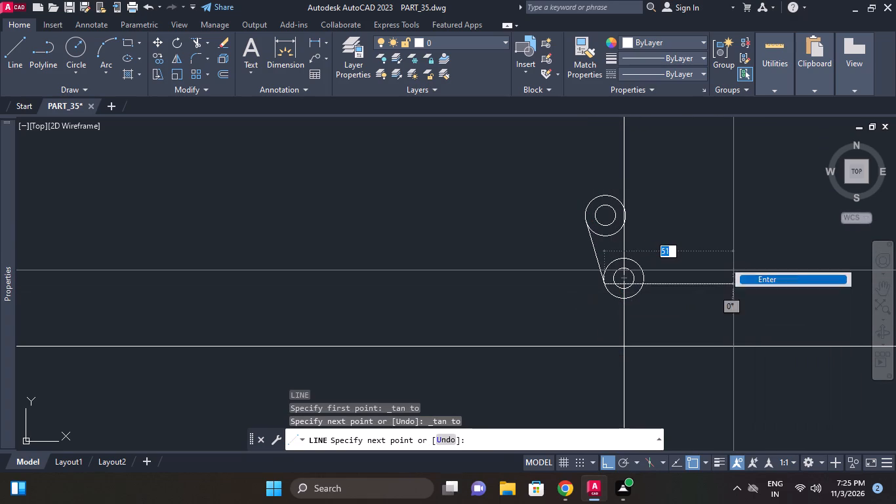
{"action": "middle_click_drag", "start_coordinate": [744, 301], "coordinate": [741, 289]}
{"action": "key", "text": "Escape"}
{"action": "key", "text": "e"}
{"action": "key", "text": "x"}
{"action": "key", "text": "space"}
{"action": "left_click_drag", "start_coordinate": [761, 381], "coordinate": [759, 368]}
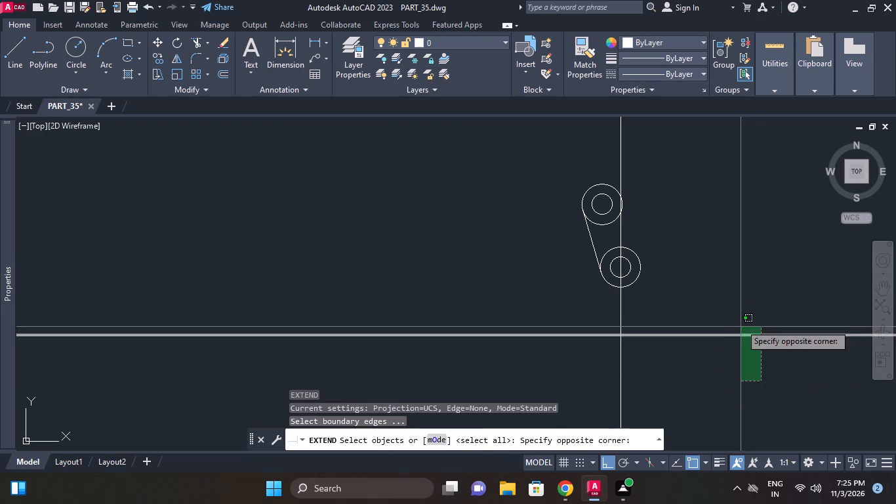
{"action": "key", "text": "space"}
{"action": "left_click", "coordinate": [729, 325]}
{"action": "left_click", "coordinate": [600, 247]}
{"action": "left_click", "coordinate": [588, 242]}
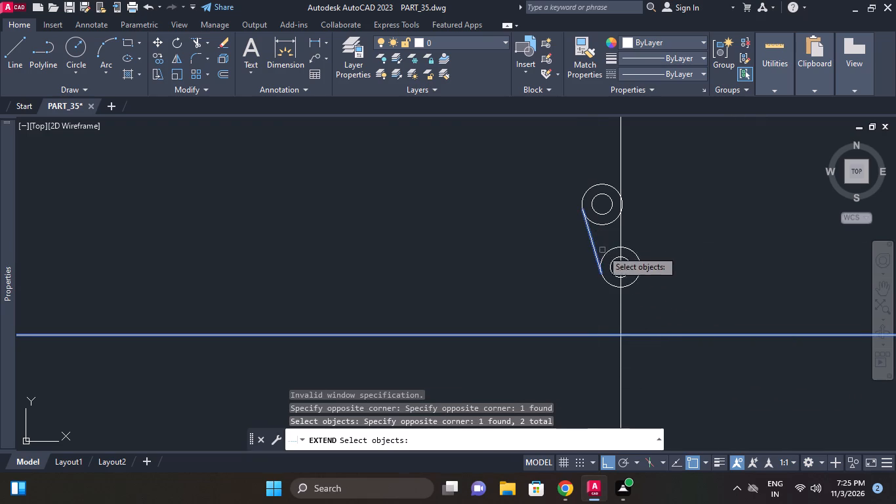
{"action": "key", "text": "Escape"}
Extend the lower end of the tangent line to the horizontal construction line.
{"action": "key", "text": "space"}
{"action": "left_click_drag", "start_coordinate": [689, 347], "coordinate": [684, 313]}
{"action": "left_click", "coordinate": [672, 274]}
{"action": "key", "text": "space"}
{"action": "left_click_drag", "start_coordinate": [607, 238], "coordinate": [600, 238]}
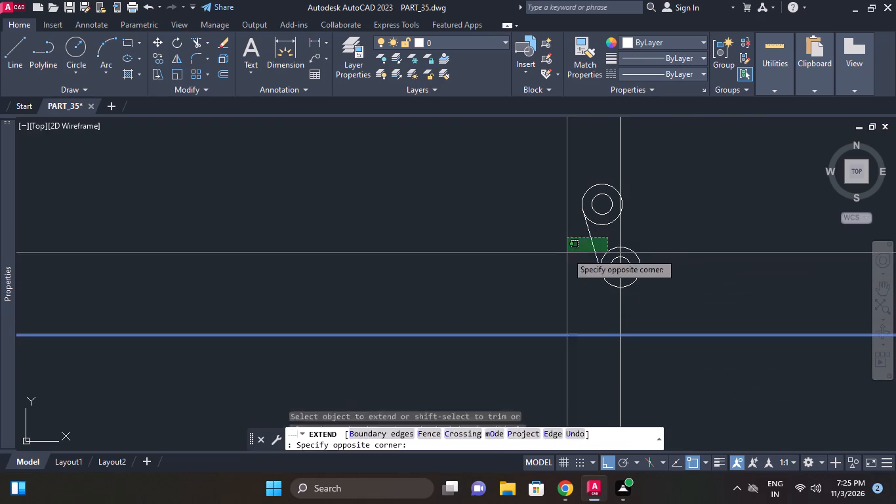
{"action": "left_click", "coordinate": [560, 256]}
{"action": "key", "text": "Escape"}
Erase the vertical construction line through the centre of the lower circles.
{"action": "middle_click", "coordinate": [670, 281]}
{"action": "middle_click_drag", "start_coordinate": [662, 285], "coordinate": [667, 298]}
{"action": "scroll", "coordinate": [654, 344], "scroll_direction": "up", "scroll_amount": 1}
{"action": "left_click", "coordinate": [628, 392]}
{"action": "left_click", "coordinate": [603, 383]}
{"action": "key", "text": "e"}
{"action": "key", "text": "space"}
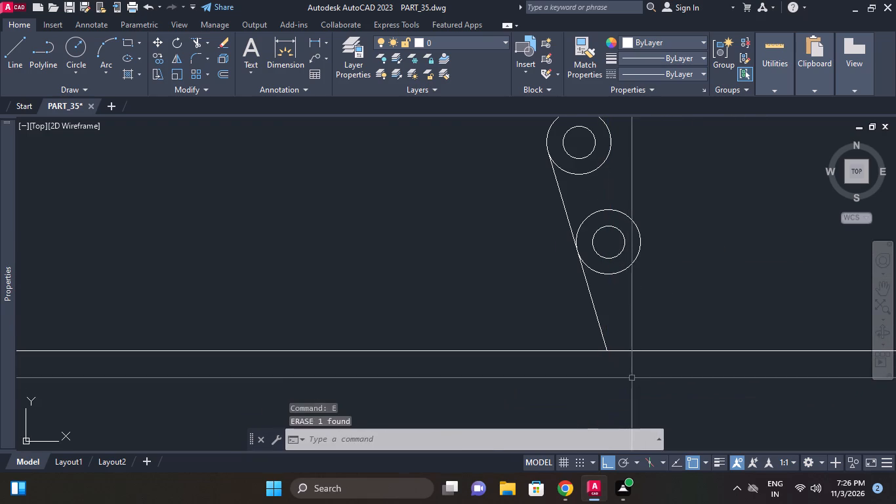
{"action": "key", "text": "Escape"}
{"action": "middle_click", "coordinate": [634, 374]}
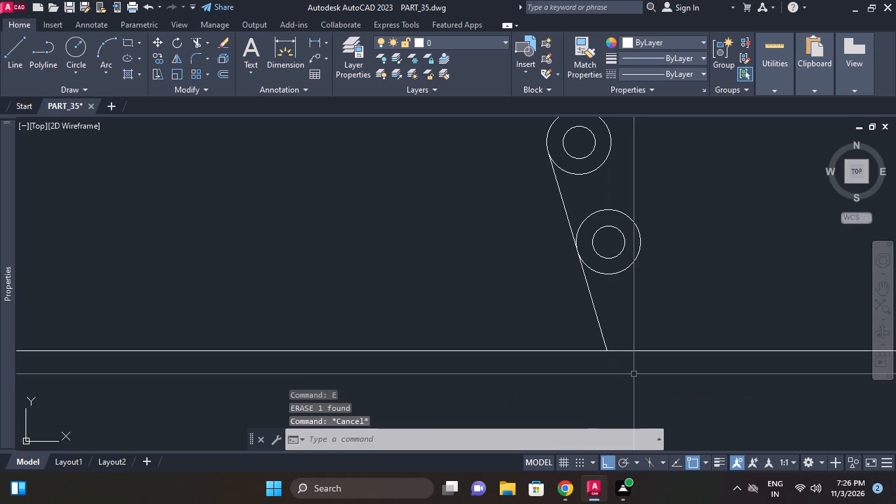
{"action": "key", "text": "space"}
{"action": "key", "text": "Escape"}
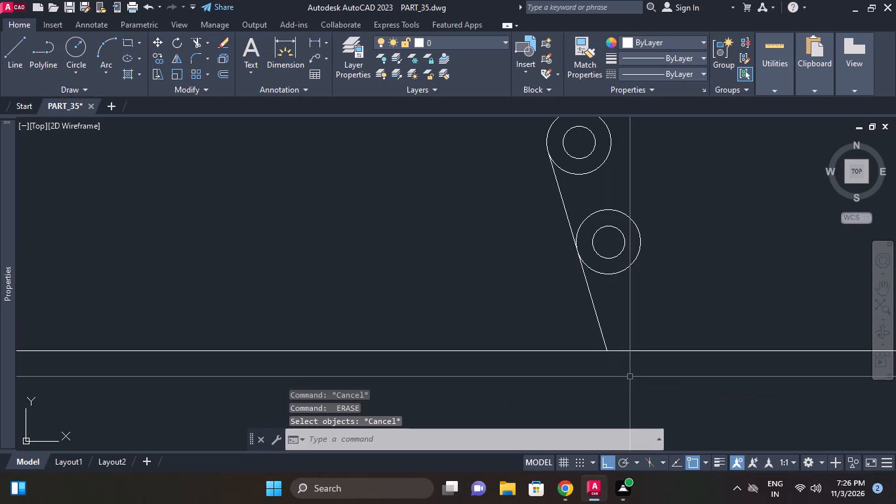
Trim away the part of the horizontal construction line to the left of the extended tangent line.
{"action": "key", "text": "t"}
{"action": "key", "text": "r"}
{"action": "key", "text": "space"}
{"action": "key", "text": "space"}
{"action": "left_click", "coordinate": [548, 358]}
{"action": "left_click", "coordinate": [542, 343]}
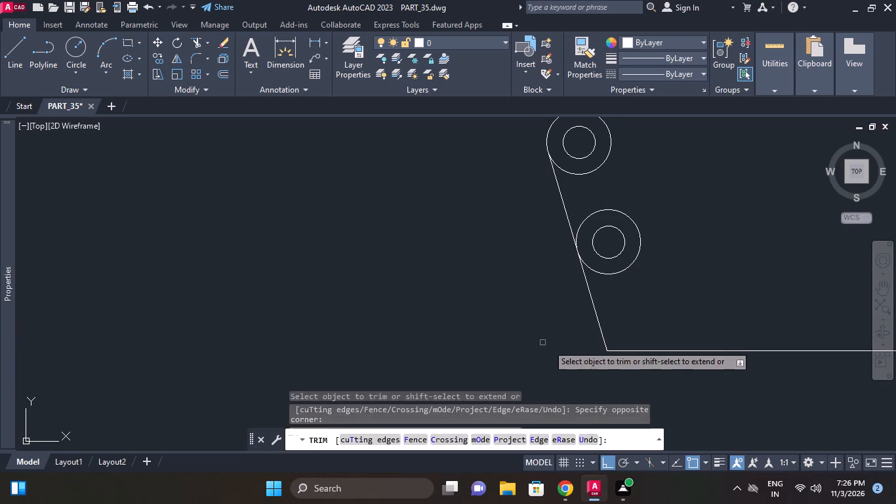
{"action": "key", "text": "Escape"}
Draw a short vertical helper line across the horizontal line, to the right of the tangent line's lower end.
{"action": "middle_click", "coordinate": [591, 357]}
{"action": "key", "text": "l"}
{"action": "key", "text": "space"}
{"action": "left_click_drag", "start_coordinate": [705, 396], "coordinate": [700, 379]}
{"action": "left_click", "coordinate": [680, 325]}
{"action": "key", "text": "Escape"}
Trim the horizontal line to the right of the short vertical helper line, using the helper as cutting edge.
{"action": "middle_click_drag", "start_coordinate": [699, 360], "coordinate": [666, 362]}
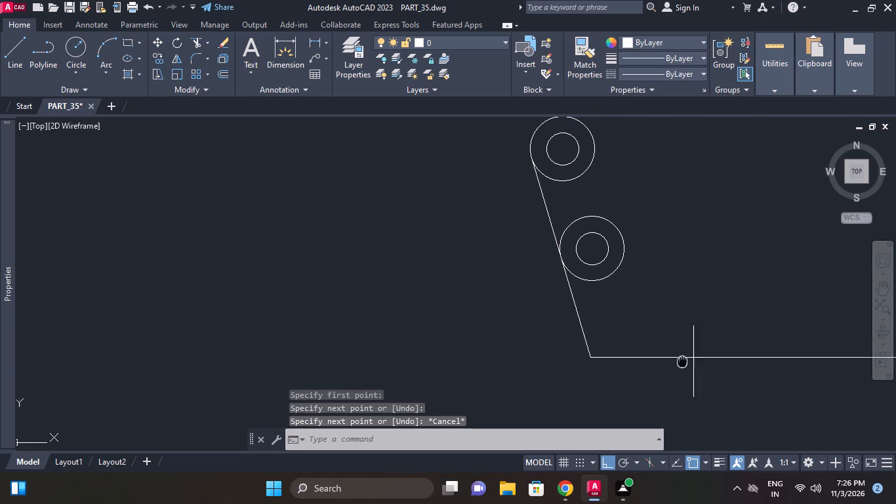
{"action": "middle_click_drag", "start_coordinate": [666, 362], "coordinate": [634, 362]}
{"action": "key", "text": "t"}
{"action": "key", "text": "r"}
{"action": "key", "text": "space"}
{"action": "left_click", "coordinate": [670, 379]}
{"action": "left_click", "coordinate": [612, 377]}
{"action": "key", "text": "space"}
{"action": "left_click_drag", "start_coordinate": [724, 389], "coordinate": [721, 380]}
{"action": "left_click", "coordinate": [706, 331]}
{"action": "key", "text": "Escape"}
Erase the short vertical helper line at the end of the horizontal line.
{"action": "middle_click_drag", "start_coordinate": [641, 364], "coordinate": [672, 358]}
{"action": "key", "text": "e"}
{"action": "key", "text": "space"}
{"action": "left_click", "coordinate": [685, 366]}
{"action": "left_click", "coordinate": [640, 359]}
{"action": "right_click", "coordinate": [640, 359]}
{"action": "middle_click_drag", "start_coordinate": [640, 359], "coordinate": [638, 352]}
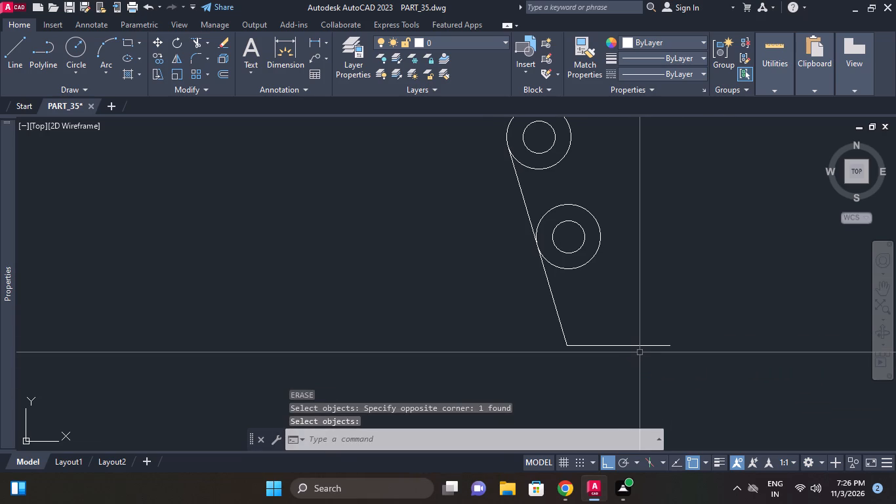
Fillet the corner between the tangent line and the horizontal line with radius 5.
{"action": "type", "text": "f r 5"}
{"action": "key", "text": "space"}
{"action": "left_click", "coordinate": [558, 314]}
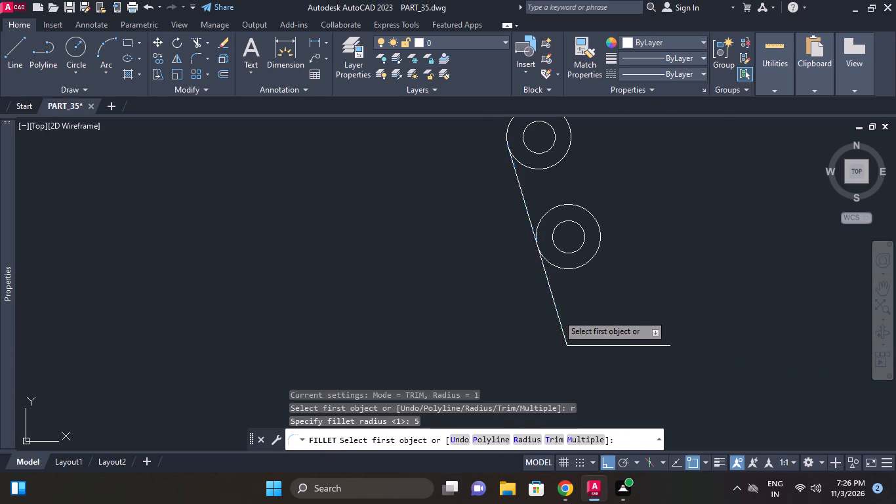
{"action": "left_click", "coordinate": [588, 346]}
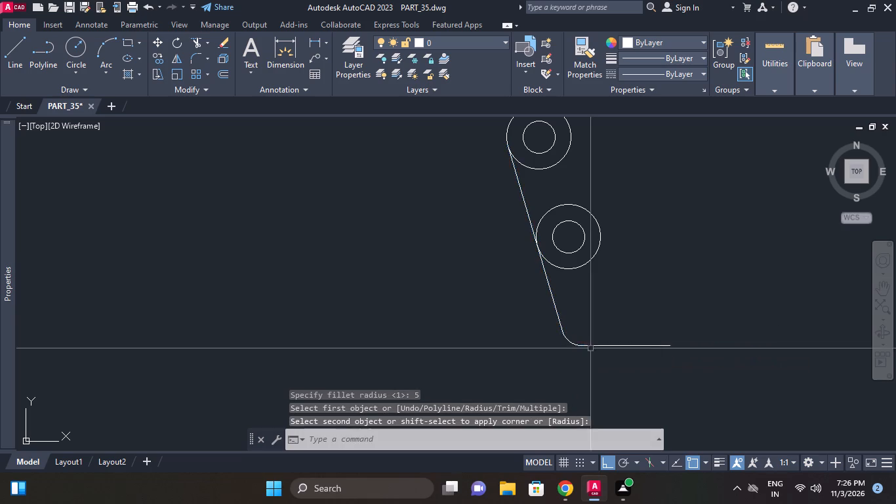
{"action": "middle_click_drag", "start_coordinate": [697, 343], "coordinate": [629, 343]}
{"action": "key", "text": "Escape"}
Draw a vertical construction line through the centre of the corner fillet.
{"action": "scroll", "coordinate": [680, 354], "scroll_direction": "down", "scroll_amount": 1}
{"action": "middle_click", "coordinate": [680, 354]}
{"action": "key", "text": "Escape"}
{"action": "middle_click", "coordinate": [623, 359]}
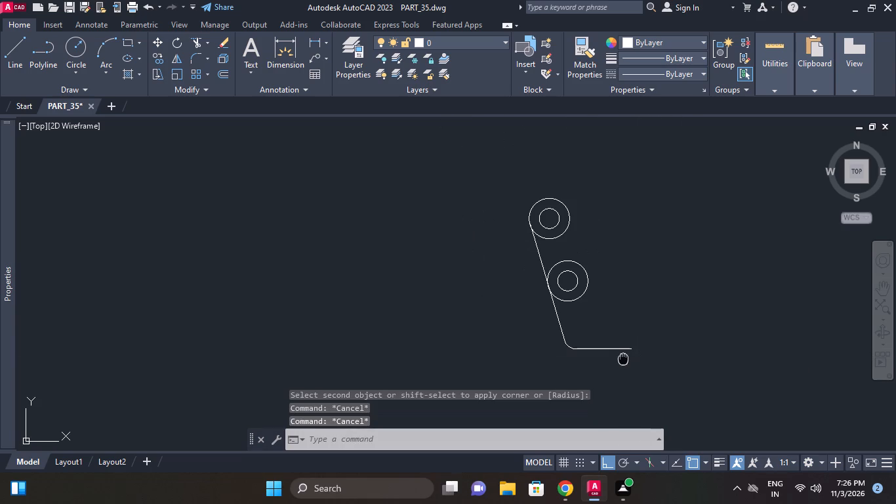
{"action": "type", "text": "xl c"}
{"action": "key", "text": "space"}
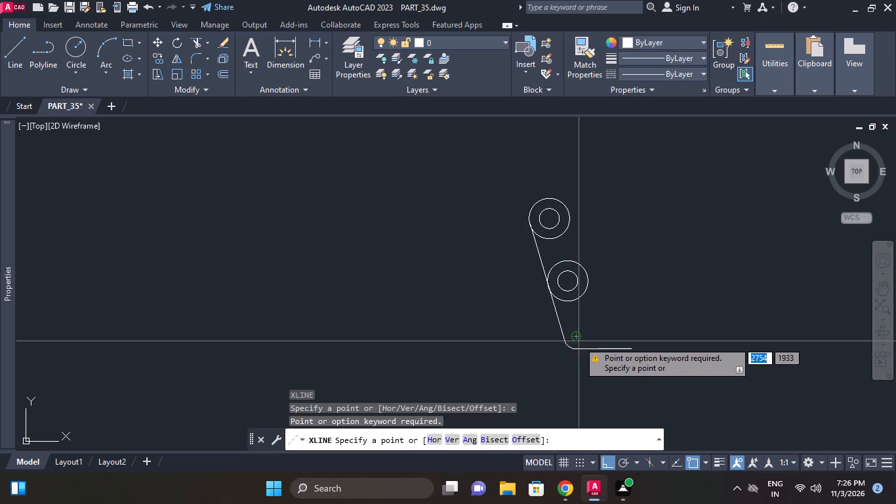
{"action": "left_click", "coordinate": [579, 340]}
{"action": "left_click", "coordinate": [590, 374]}
{"action": "middle_click_drag", "start_coordinate": [702, 366], "coordinate": [648, 358]}
{"action": "key", "text": "Escape"}
{"action": "middle_click", "coordinate": [656, 354]}
{"action": "key", "text": "Escape"}
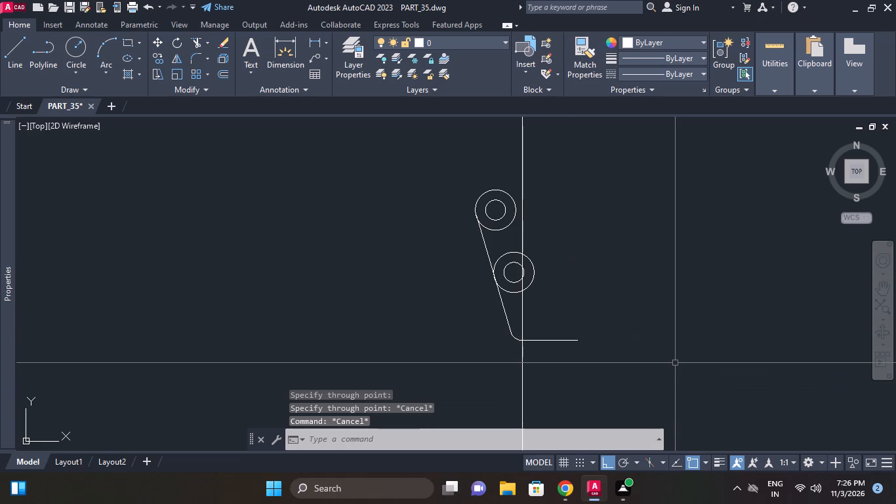
Offset the vertical construction line through the fillet centre 120 to the right.
{"action": "type", "text": "o"}
{"action": "key", "text": "space"}
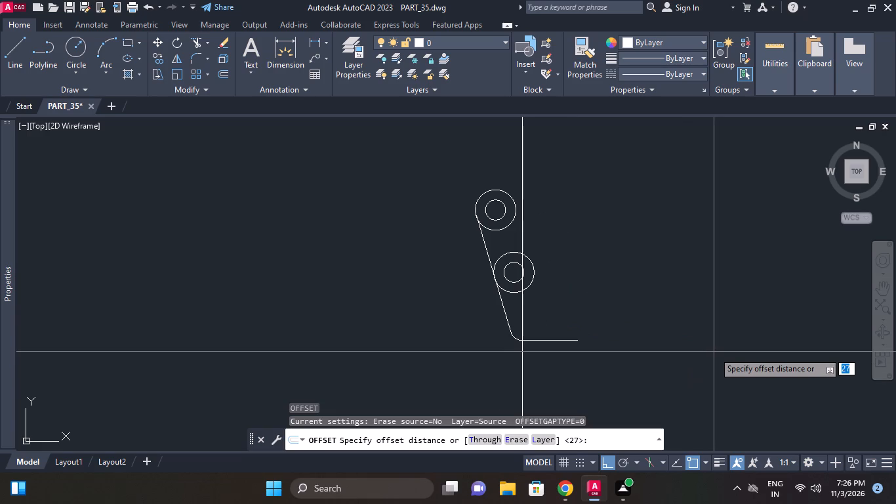
{"action": "type", "text": "120"}
{"action": "key", "text": "Return"}
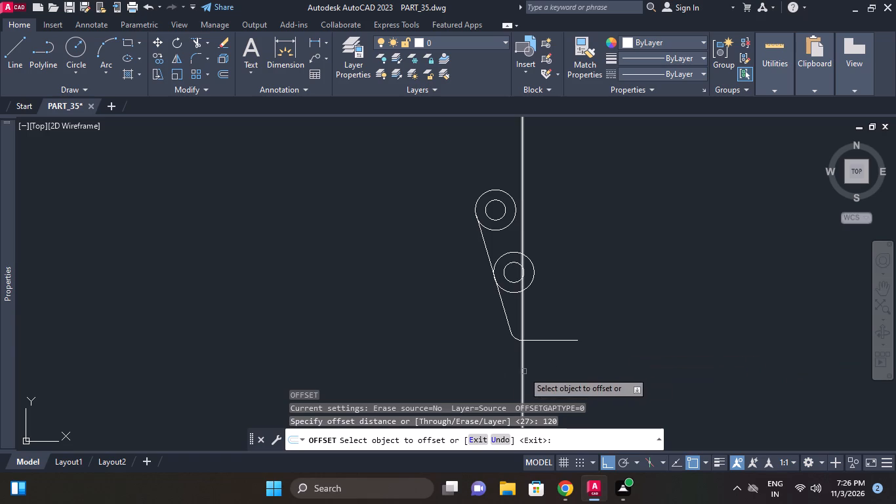
{"action": "left_click", "coordinate": [521, 368]}
{"action": "left_click", "coordinate": [640, 381]}
{"action": "key", "text": "Escape"}
Extend the horizontal base line to the right-hand offset construction line.
{"action": "middle_click_drag", "start_coordinate": [676, 373], "coordinate": [613, 357]}
{"action": "key", "text": "e"}
{"action": "key", "text": "x"}
{"action": "key", "text": "space"}
{"action": "left_click", "coordinate": [775, 360]}
{"action": "left_click", "coordinate": [664, 340]}
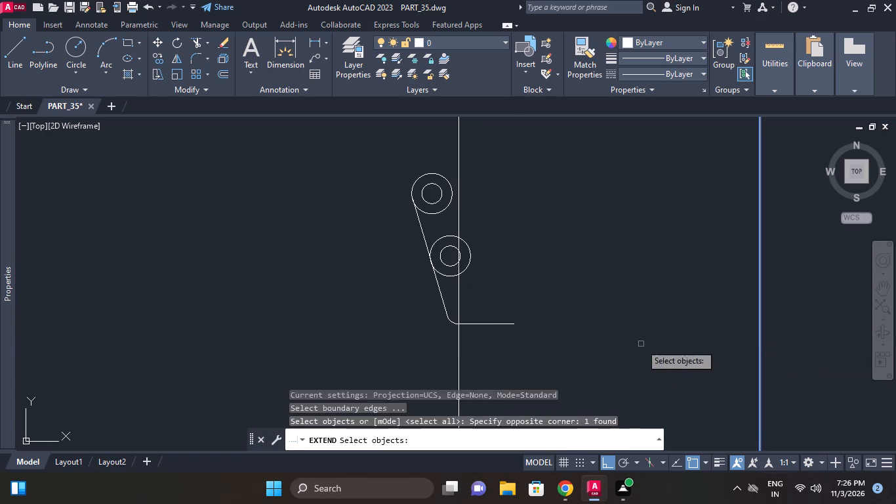
{"action": "key", "text": "space"}
{"action": "left_click", "coordinate": [542, 346]}
{"action": "left_click", "coordinate": [507, 280]}
{"action": "key", "text": "Escape"}
Offset the vertical construction line through the fillet centre 70 to the right.
{"action": "middle_click_drag", "start_coordinate": [514, 336], "coordinate": [512, 328]}
{"action": "key", "text": "o"}
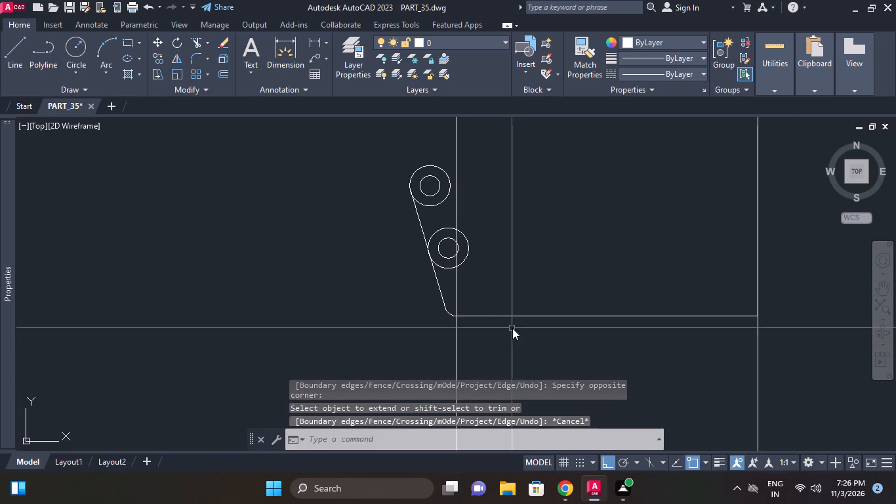
{"action": "key", "text": "space"}
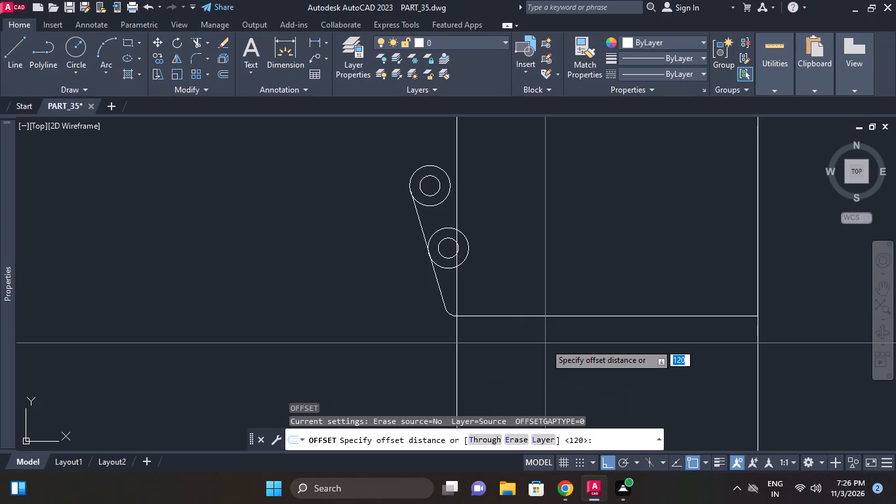
{"action": "type", "text": "70"}
{"action": "key", "text": "Return"}
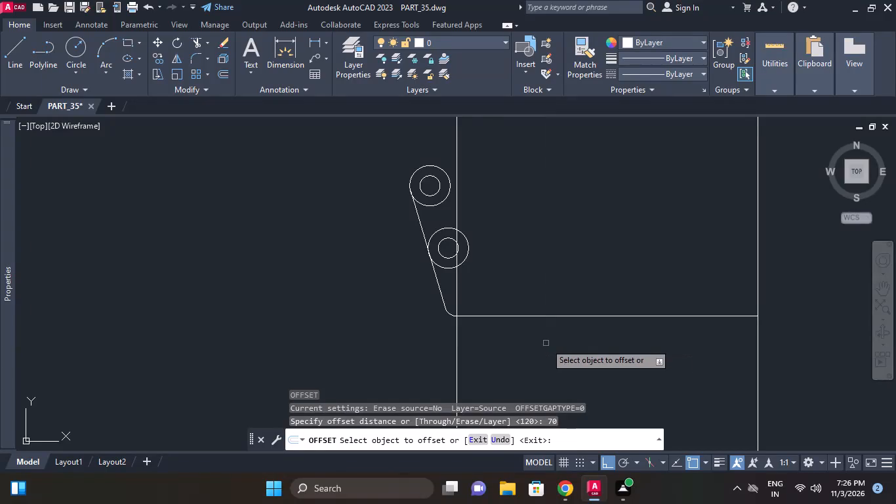
{"action": "scroll", "coordinate": [502, 342], "scroll_direction": "down", "scroll_amount": 1}
{"action": "left_click", "coordinate": [473, 337]}
{"action": "left_click", "coordinate": [529, 348]}
{"action": "key", "text": "Escape"}
{"action": "middle_click_drag", "start_coordinate": [598, 337], "coordinate": [608, 336]}
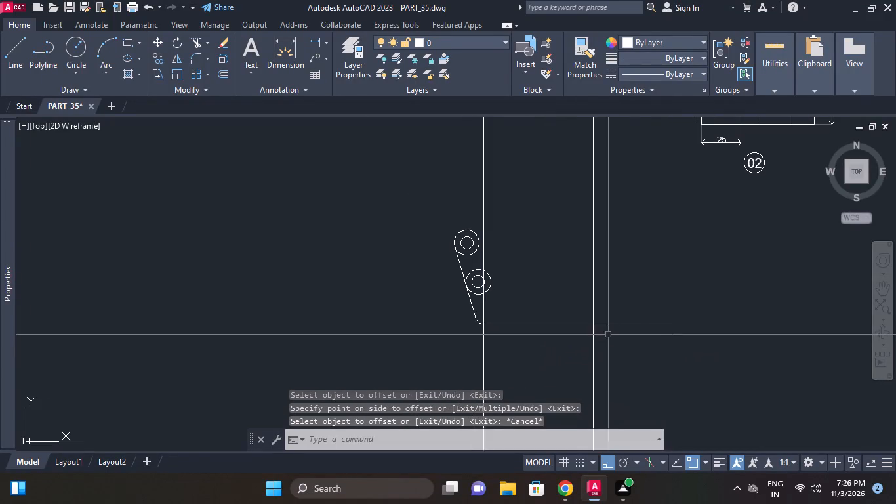
Offset the horizontal base line 30 downwards.
{"action": "key", "text": "space"}
{"action": "type", "text": "30"}
{"action": "key", "text": "space"}
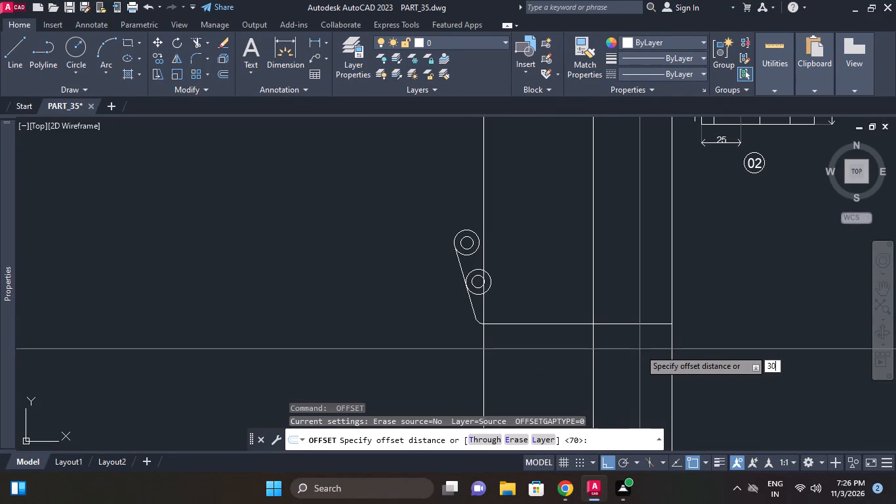
{"action": "left_click", "coordinate": [632, 318]}
{"action": "left_click", "coordinate": [629, 325]}
{"action": "left_click", "coordinate": [628, 337]}
{"action": "key", "text": "Escape"}
Draw a circle of radius 43 centred where the middle vertical construction line meets the lower offset line.
{"action": "middle_click_drag", "start_coordinate": [624, 346], "coordinate": [632, 298]}
{"action": "key", "text": "c"}
{"action": "key", "text": "space"}
{"action": "left_click", "coordinate": [603, 323]}
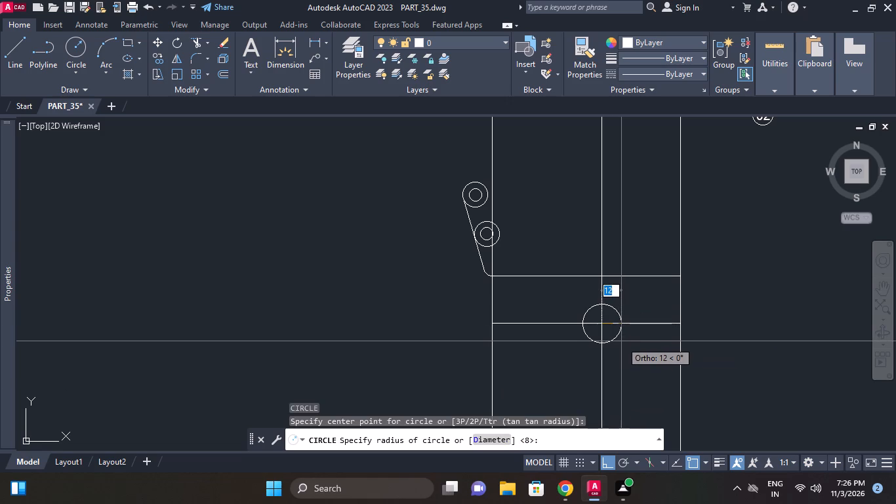
{"action": "type", "text": "43"}
{"action": "key", "text": "space"}
{"action": "key", "text": "Escape"}
{"action": "middle_click_drag", "start_coordinate": [600, 308], "coordinate": [600, 336]}
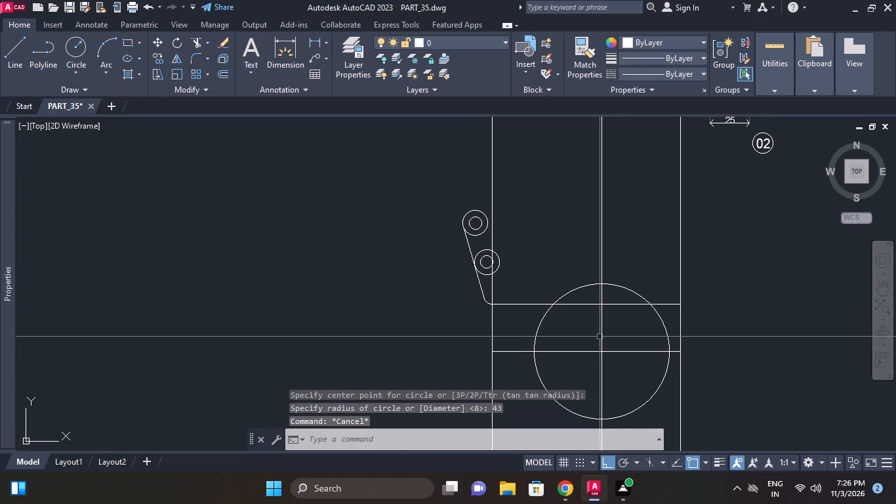
Trim the circle's sides between the two horizontal lines and the base line beneath the arc, leaving the arched bump.
{"action": "key", "text": "t"}
{"action": "key", "text": "r"}
{"action": "key", "text": "space"}
{"action": "key", "text": "space"}
{"action": "left_click", "coordinate": [544, 321]}
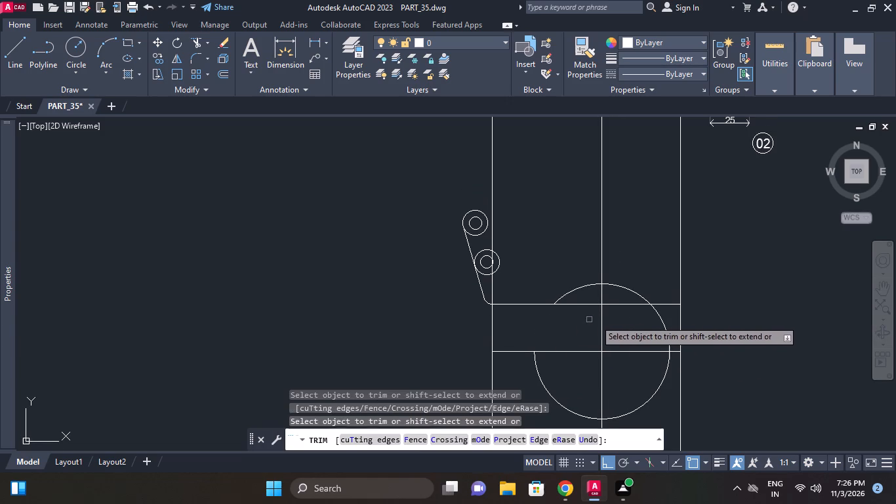
{"action": "left_click", "coordinate": [658, 318]}
{"action": "left_click", "coordinate": [628, 304]}
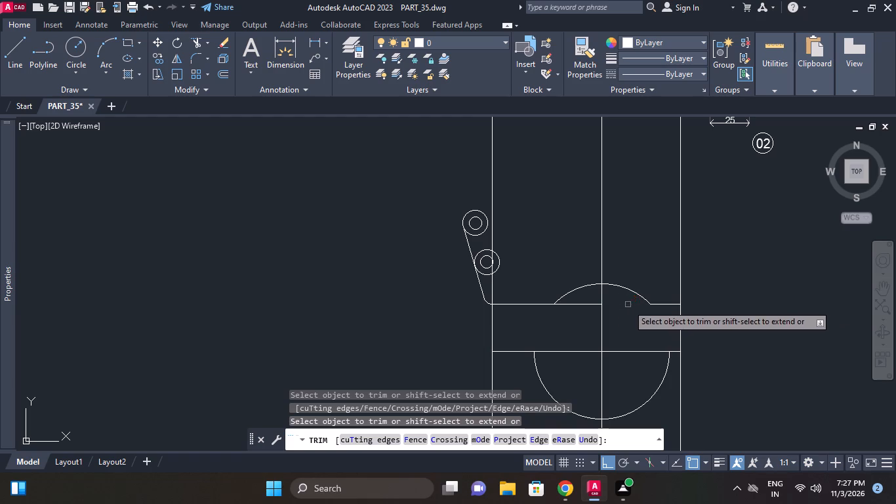
{"action": "left_click", "coordinate": [566, 306]}
{"action": "key", "text": "Escape"}
{"action": "middle_click_drag", "start_coordinate": [600, 354], "coordinate": [599, 325]}
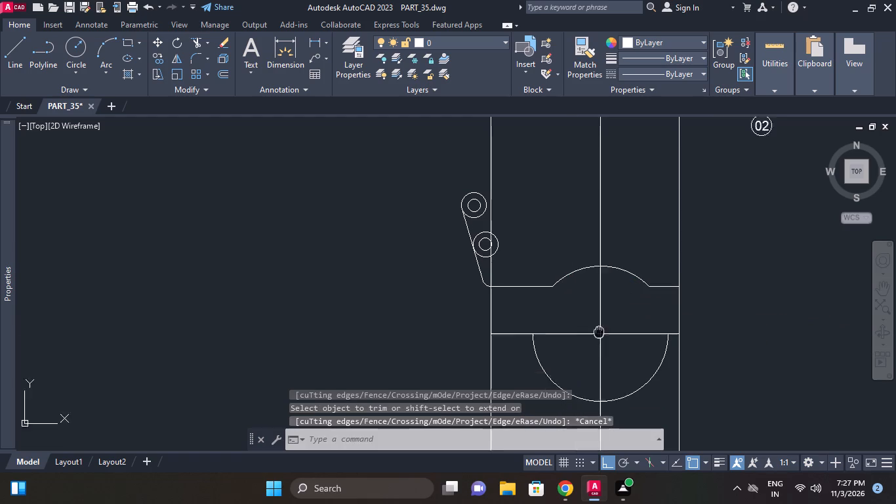
Erase the leftover lower half of the circle and the horizontal line offset below the base line.
{"action": "middle_click_drag", "start_coordinate": [599, 325], "coordinate": [600, 319]}
{"action": "key", "text": "e"}
{"action": "key", "text": "space"}
{"action": "left_click", "coordinate": [586, 354]}
{"action": "left_click", "coordinate": [535, 369]}
{"action": "key", "text": "space"}
{"action": "left_click_drag", "start_coordinate": [647, 348], "coordinate": [636, 325]}
{"action": "left_click", "coordinate": [624, 310]}
{"action": "key", "text": "space"}
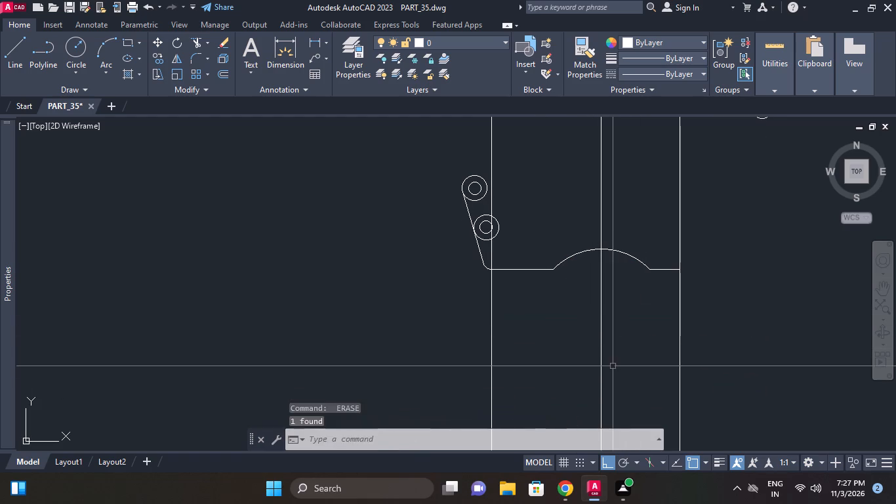
Erase the vertical construction lines through the arch's centre and the base fillet.
{"action": "left_click_drag", "start_coordinate": [617, 364], "coordinate": [609, 360]}
{"action": "left_click", "coordinate": [548, 350]}
{"action": "key", "text": "space"}
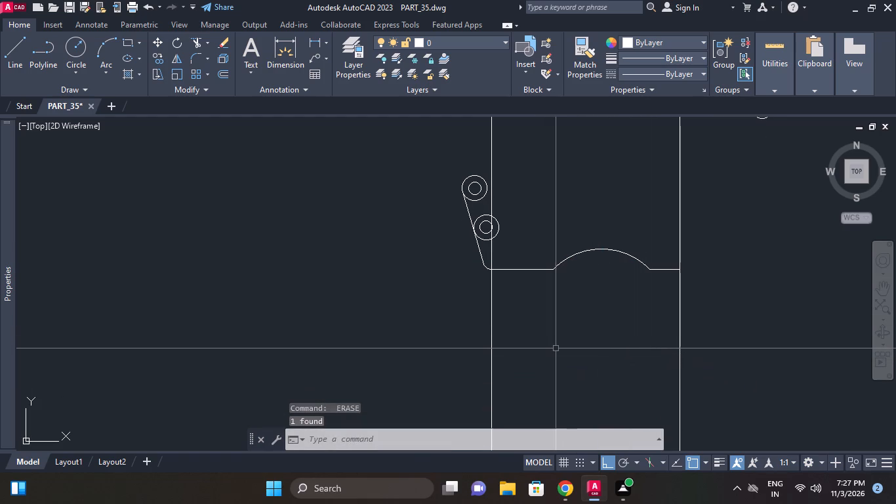
{"action": "left_click_drag", "start_coordinate": [525, 341], "coordinate": [516, 340]}
{"action": "left_click", "coordinate": [386, 320]}
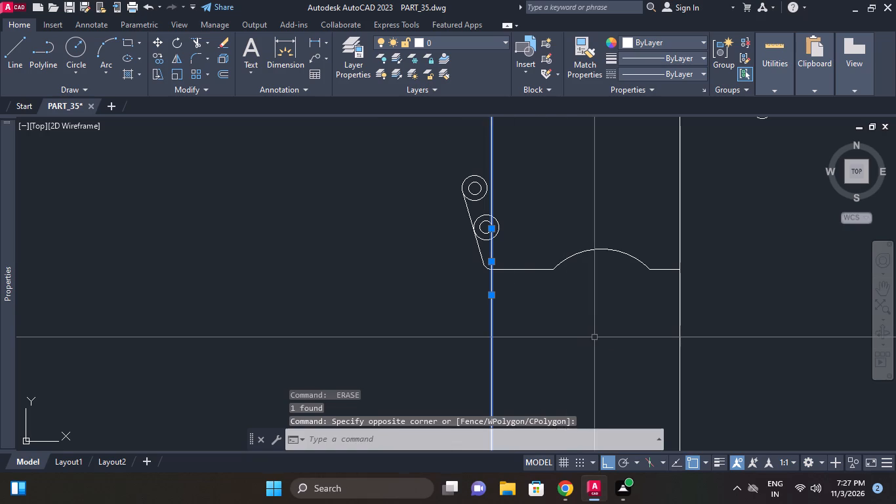
{"action": "key", "text": "space"}
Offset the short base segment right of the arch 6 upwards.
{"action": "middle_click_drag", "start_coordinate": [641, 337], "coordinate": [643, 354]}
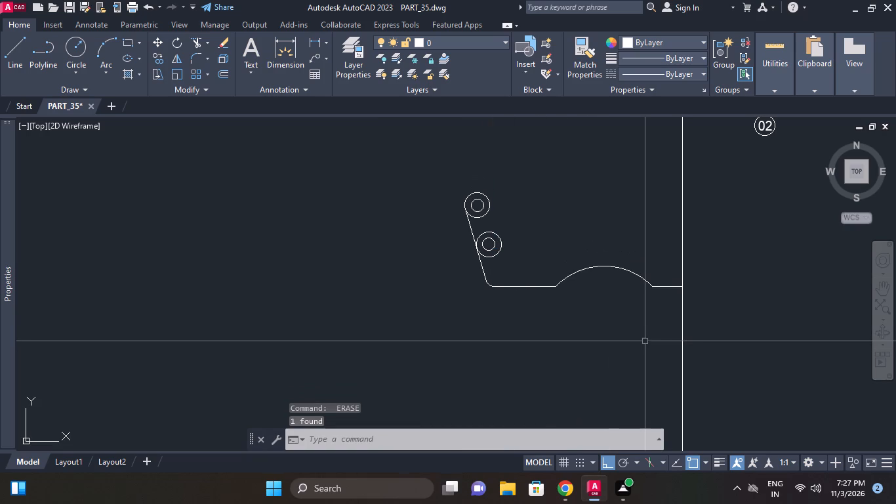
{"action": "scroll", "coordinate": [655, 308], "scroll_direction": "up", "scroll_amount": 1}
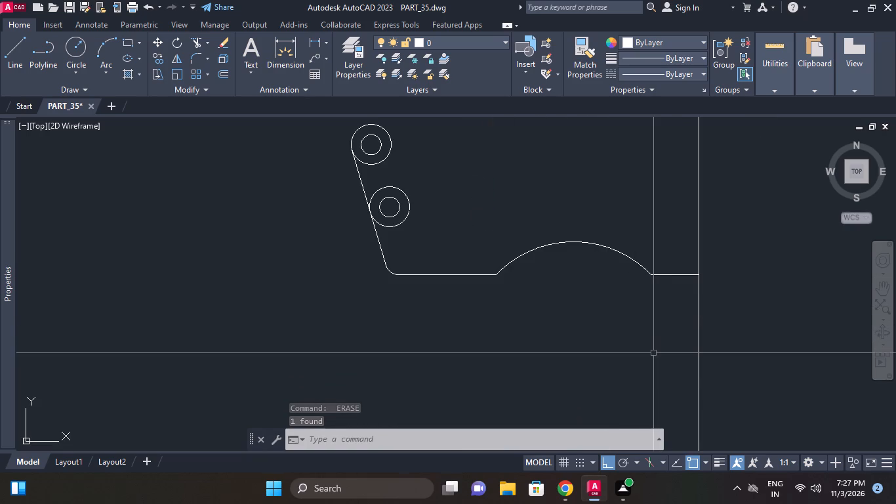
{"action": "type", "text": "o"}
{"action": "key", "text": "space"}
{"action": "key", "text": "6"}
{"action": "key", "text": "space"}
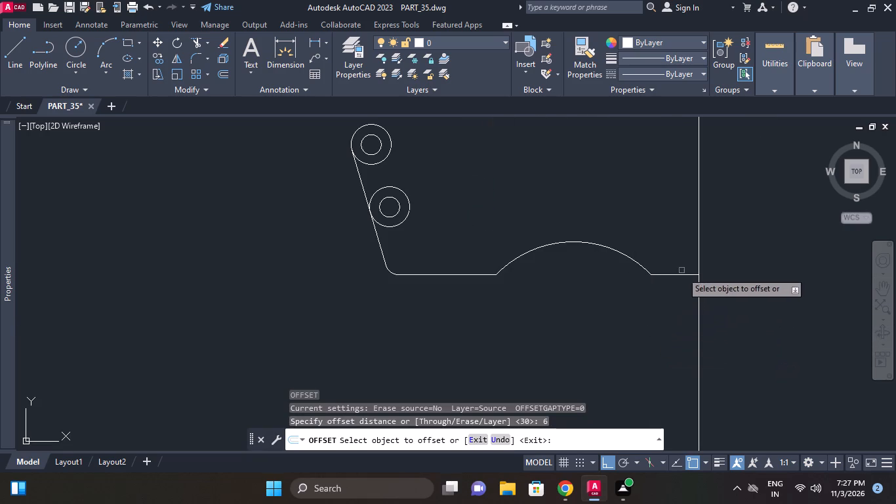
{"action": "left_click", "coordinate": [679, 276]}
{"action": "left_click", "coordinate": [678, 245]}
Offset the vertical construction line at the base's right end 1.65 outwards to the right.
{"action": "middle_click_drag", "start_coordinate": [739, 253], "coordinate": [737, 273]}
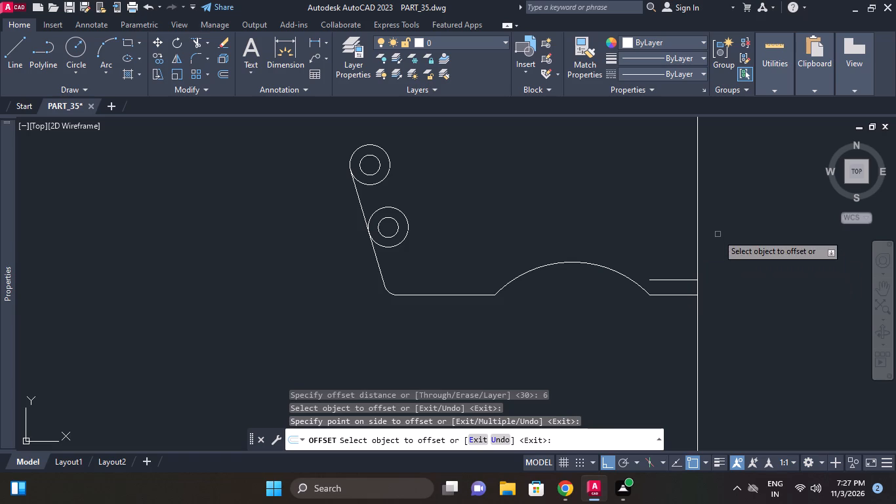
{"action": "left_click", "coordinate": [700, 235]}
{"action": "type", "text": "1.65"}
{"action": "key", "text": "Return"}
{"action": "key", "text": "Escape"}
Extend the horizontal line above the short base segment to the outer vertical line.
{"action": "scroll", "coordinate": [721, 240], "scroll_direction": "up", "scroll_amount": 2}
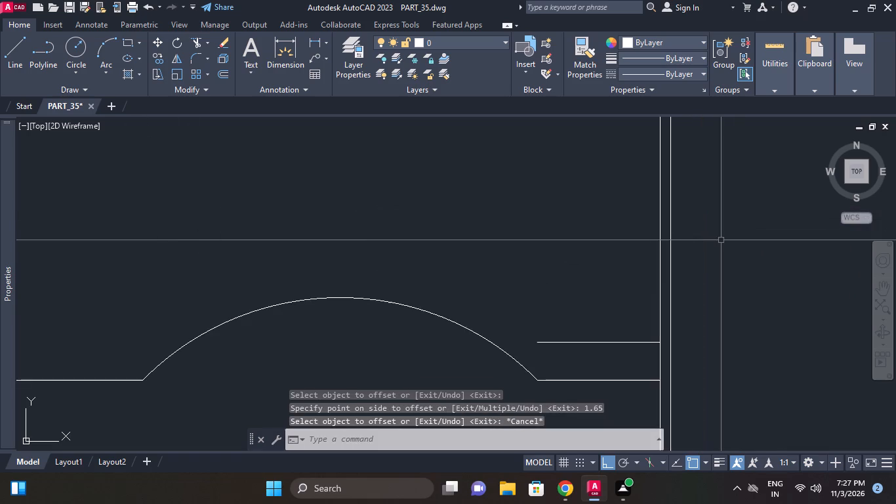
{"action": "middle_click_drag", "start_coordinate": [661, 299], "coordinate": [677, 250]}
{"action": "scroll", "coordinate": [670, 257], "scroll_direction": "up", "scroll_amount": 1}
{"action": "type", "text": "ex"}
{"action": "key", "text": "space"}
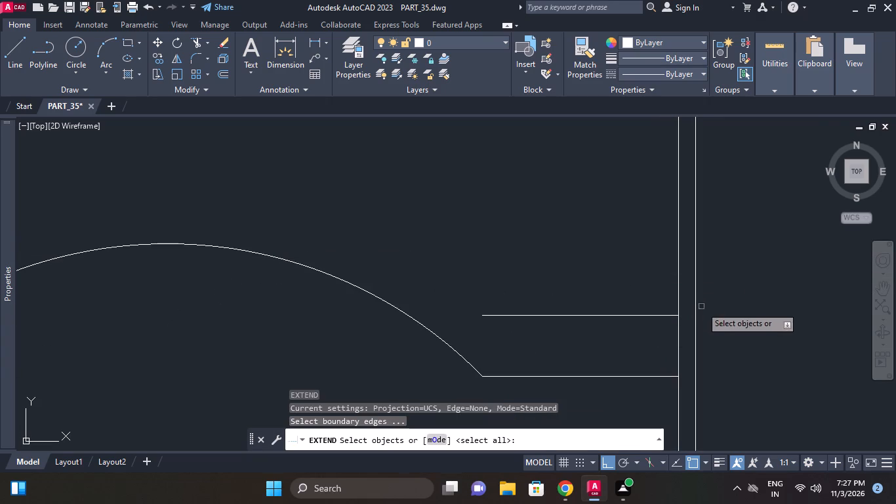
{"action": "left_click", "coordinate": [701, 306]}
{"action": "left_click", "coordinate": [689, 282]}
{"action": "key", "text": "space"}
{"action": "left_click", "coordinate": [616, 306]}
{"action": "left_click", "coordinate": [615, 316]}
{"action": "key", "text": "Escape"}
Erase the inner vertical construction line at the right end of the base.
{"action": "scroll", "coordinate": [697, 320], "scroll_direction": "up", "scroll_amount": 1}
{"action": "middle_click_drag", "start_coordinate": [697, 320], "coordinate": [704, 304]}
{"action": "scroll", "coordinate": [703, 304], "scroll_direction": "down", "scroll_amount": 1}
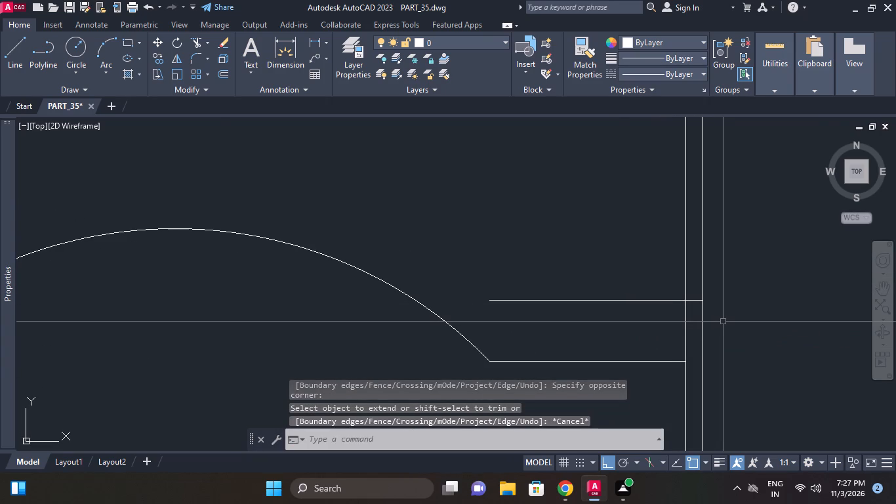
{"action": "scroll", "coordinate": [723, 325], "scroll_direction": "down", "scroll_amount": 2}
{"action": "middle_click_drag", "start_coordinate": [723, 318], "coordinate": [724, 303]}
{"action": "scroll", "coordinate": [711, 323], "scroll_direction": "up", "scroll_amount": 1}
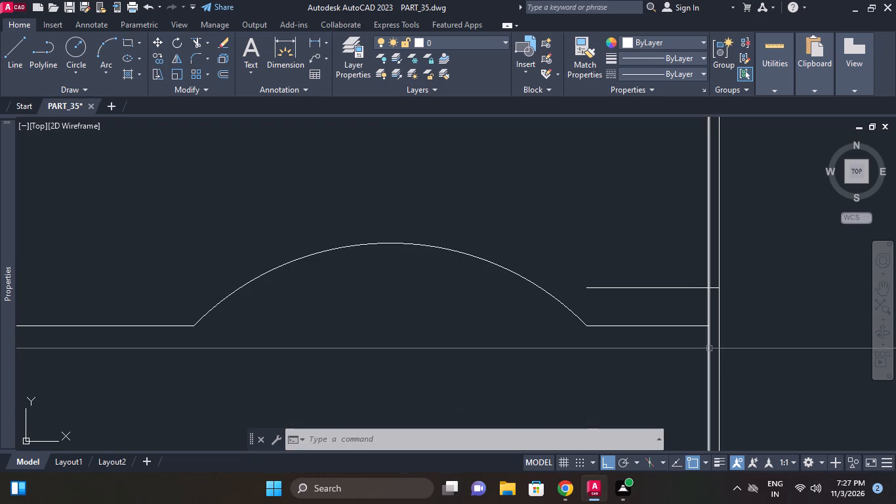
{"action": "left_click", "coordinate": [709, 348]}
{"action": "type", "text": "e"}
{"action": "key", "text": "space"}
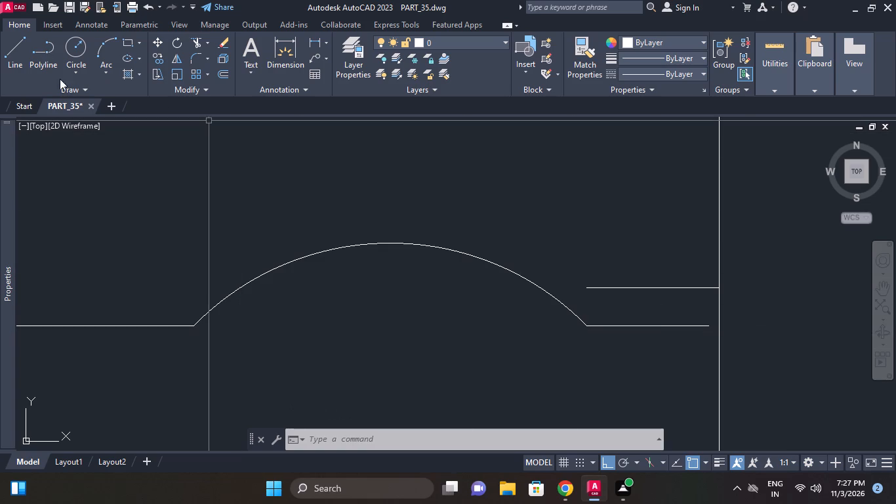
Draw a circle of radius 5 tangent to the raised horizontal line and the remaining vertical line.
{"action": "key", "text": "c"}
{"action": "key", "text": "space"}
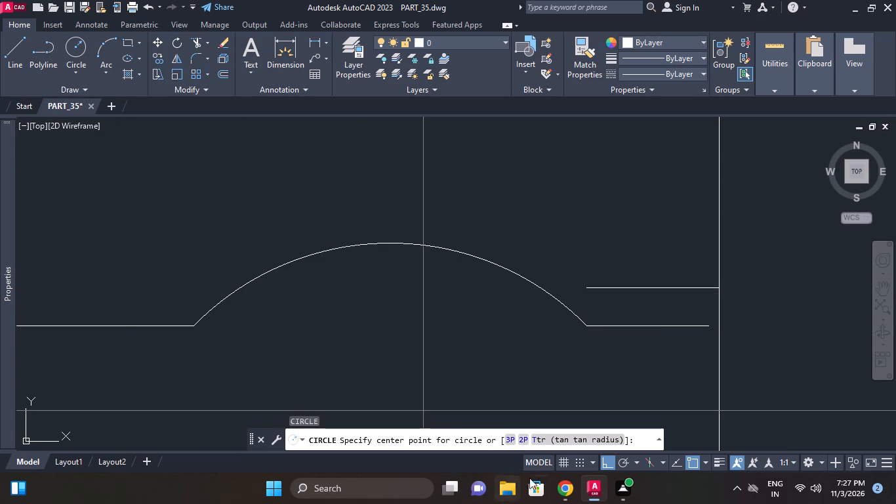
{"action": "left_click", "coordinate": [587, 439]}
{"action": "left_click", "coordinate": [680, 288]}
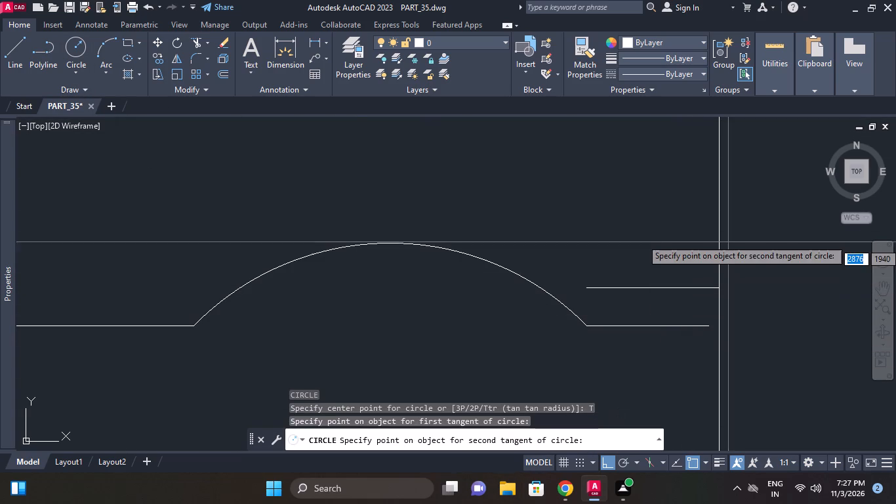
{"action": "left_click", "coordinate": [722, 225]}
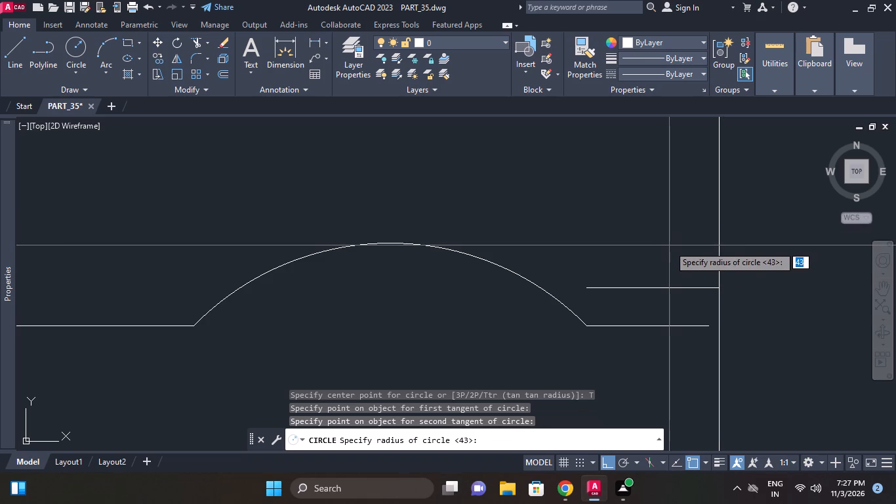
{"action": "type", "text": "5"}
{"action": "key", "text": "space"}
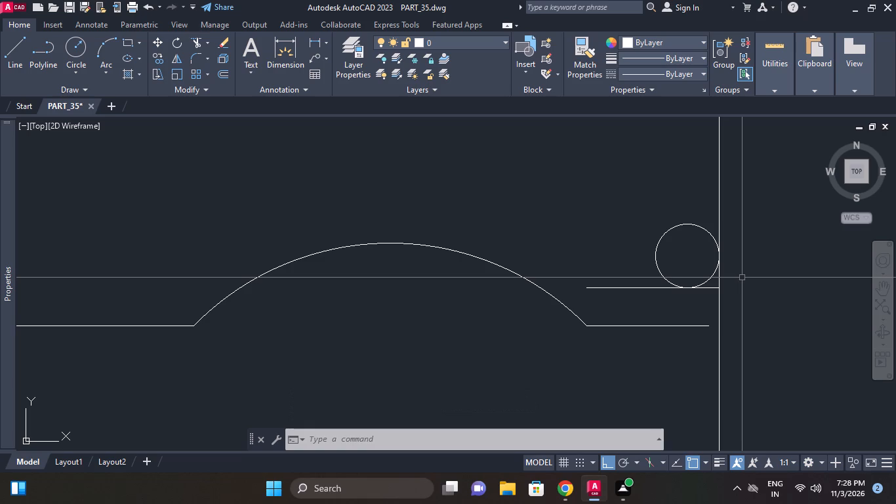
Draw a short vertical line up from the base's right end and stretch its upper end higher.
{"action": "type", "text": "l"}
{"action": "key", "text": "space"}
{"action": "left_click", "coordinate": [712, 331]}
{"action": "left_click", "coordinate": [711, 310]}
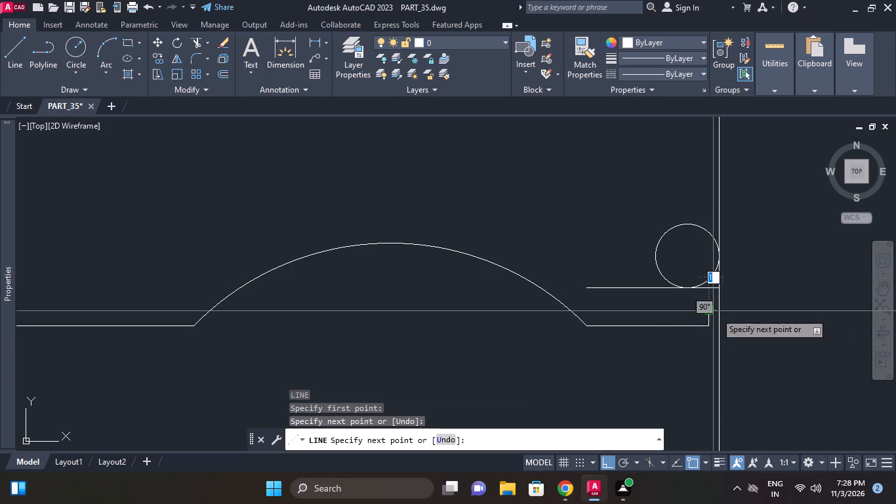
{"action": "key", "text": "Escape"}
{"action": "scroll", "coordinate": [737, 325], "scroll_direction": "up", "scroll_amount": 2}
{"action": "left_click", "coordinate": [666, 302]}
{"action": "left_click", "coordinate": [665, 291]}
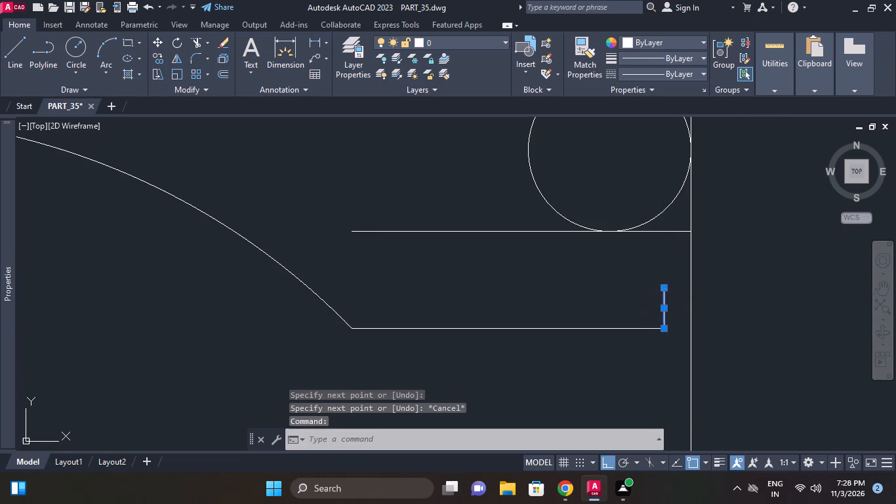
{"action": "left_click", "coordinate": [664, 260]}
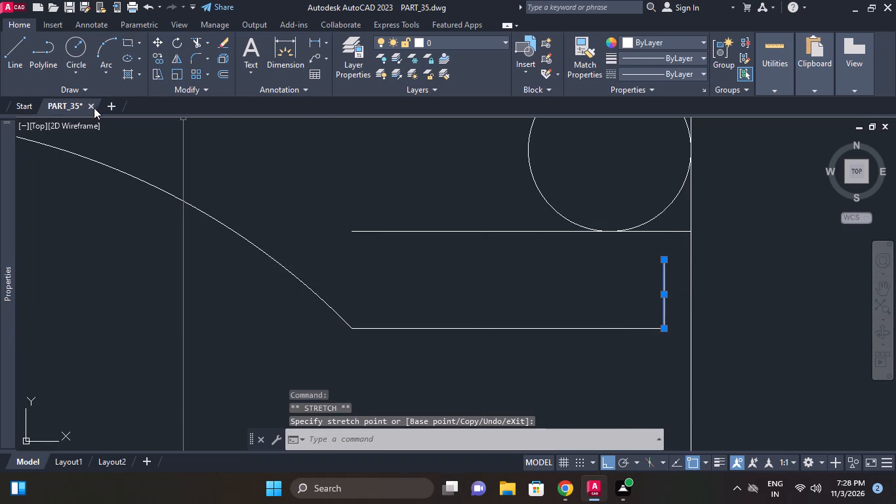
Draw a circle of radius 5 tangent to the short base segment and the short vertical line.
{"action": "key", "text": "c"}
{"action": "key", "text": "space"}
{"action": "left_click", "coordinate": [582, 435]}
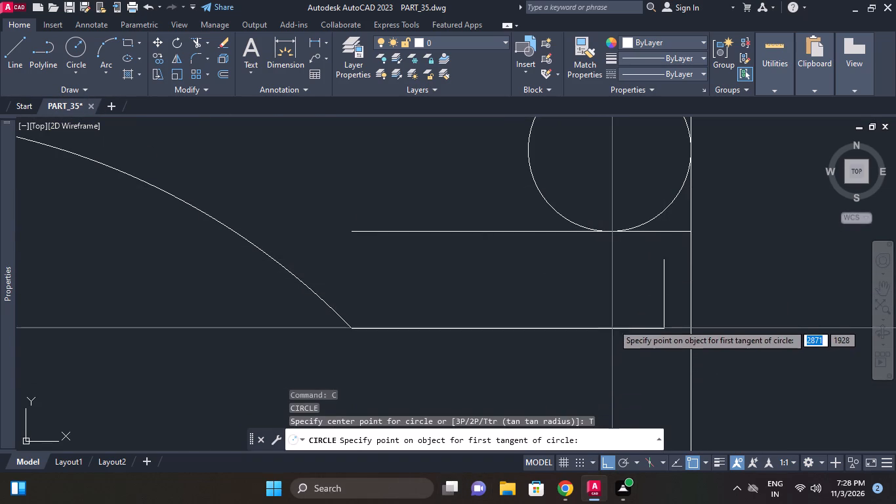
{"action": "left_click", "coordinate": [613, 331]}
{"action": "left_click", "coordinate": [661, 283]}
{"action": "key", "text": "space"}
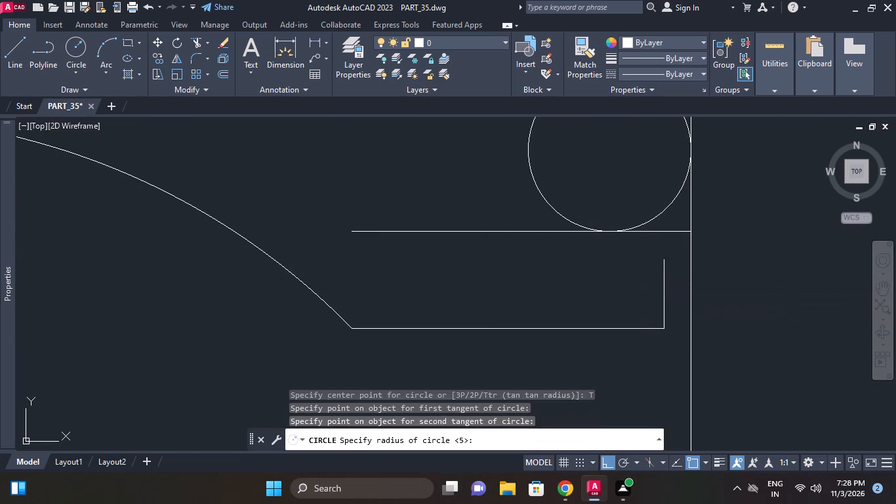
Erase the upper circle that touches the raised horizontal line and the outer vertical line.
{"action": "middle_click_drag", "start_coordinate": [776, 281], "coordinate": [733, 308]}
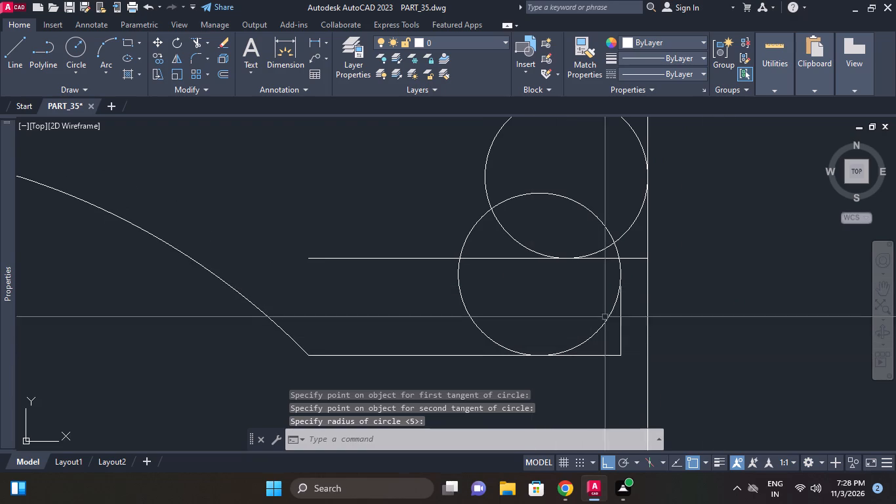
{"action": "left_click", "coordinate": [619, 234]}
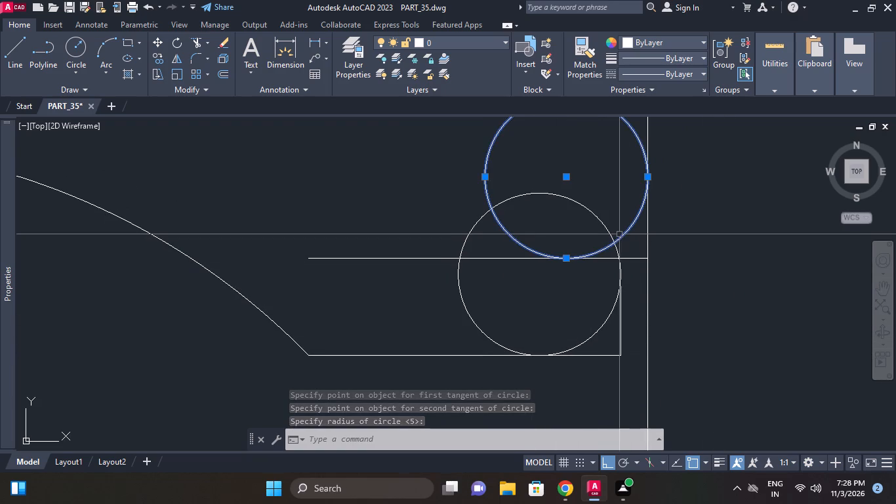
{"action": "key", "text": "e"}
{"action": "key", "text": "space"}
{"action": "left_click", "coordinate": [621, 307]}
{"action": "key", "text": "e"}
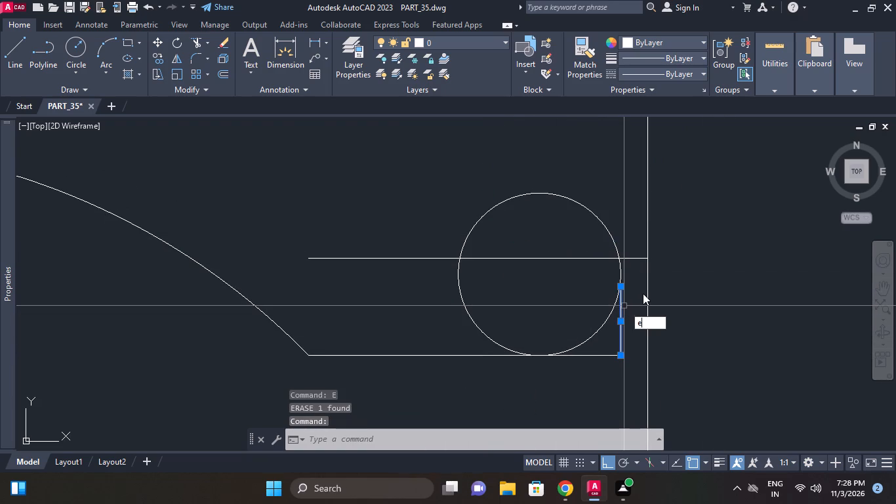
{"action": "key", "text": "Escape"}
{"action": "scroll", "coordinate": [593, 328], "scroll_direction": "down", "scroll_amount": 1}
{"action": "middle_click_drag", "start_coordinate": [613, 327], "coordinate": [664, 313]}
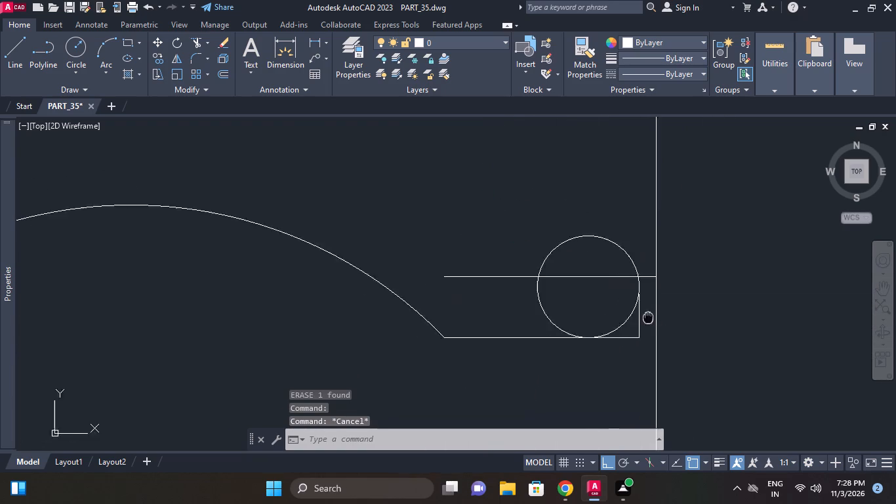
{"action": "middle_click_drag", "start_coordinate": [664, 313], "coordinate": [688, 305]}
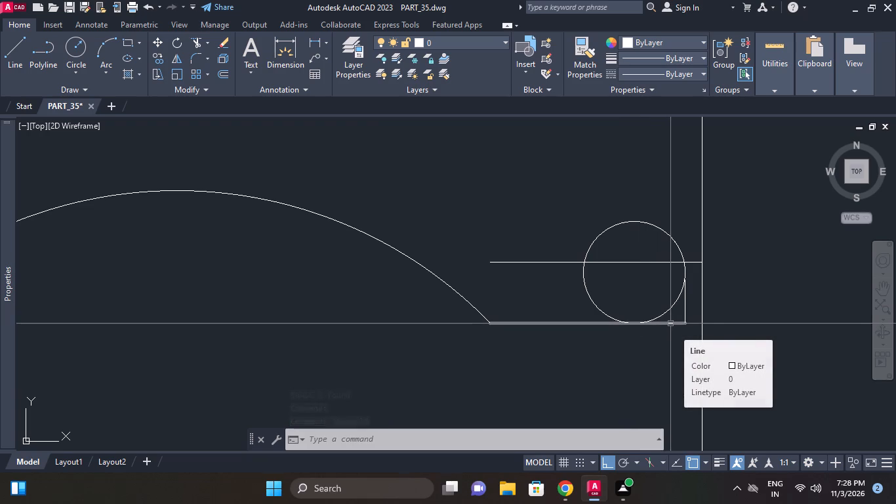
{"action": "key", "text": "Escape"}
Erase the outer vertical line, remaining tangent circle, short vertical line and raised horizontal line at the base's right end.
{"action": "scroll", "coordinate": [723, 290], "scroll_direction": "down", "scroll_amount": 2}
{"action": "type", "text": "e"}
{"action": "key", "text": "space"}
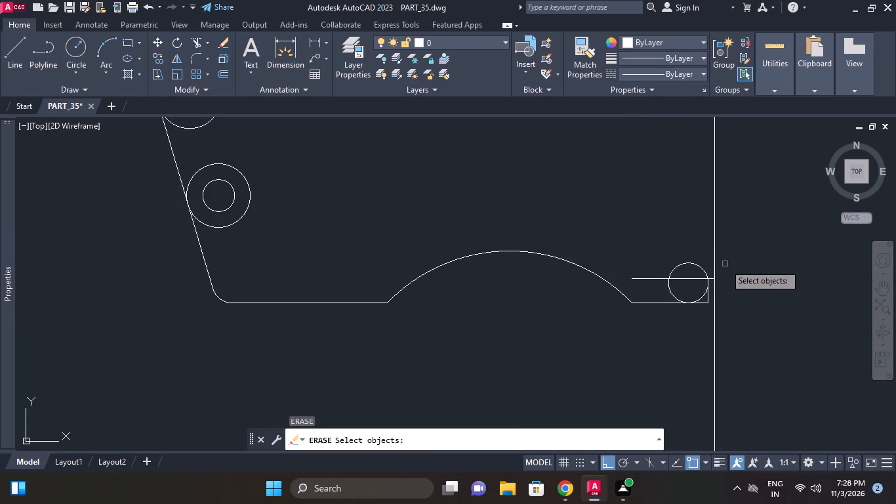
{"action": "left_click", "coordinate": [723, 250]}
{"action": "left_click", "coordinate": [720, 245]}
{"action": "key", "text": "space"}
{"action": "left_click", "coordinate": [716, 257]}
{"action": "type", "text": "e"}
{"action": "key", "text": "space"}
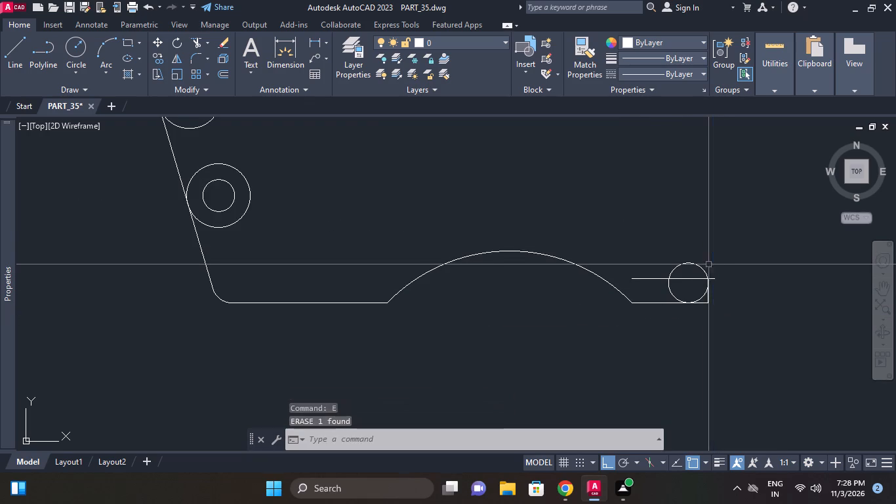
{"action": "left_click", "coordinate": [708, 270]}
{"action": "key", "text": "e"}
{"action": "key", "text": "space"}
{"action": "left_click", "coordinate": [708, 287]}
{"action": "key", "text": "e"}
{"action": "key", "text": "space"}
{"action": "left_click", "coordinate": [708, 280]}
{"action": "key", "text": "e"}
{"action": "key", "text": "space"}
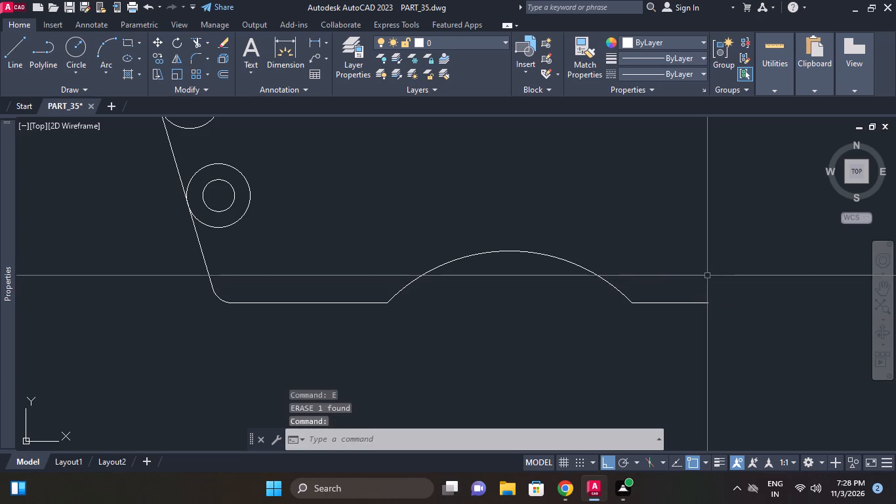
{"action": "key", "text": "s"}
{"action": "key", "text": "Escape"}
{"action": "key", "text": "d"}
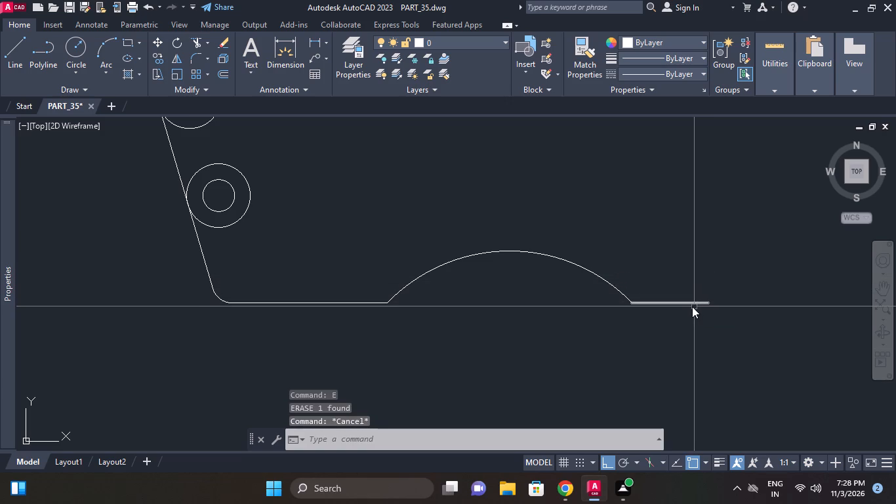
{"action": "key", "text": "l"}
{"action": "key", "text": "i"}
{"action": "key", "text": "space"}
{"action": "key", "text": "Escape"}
Draw a vertical construction line through the centre of the base's left fillet.
{"action": "type", "text": "xl"}
{"action": "key", "text": "space"}
{"action": "type", "text": "v"}
{"action": "key", "text": "space"}
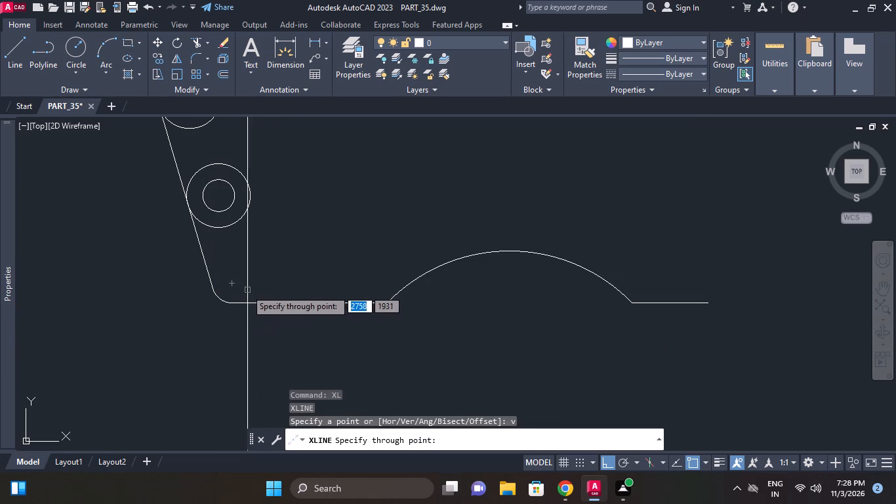
{"action": "left_click", "coordinate": [234, 283]}
{"action": "key", "text": "Escape"}
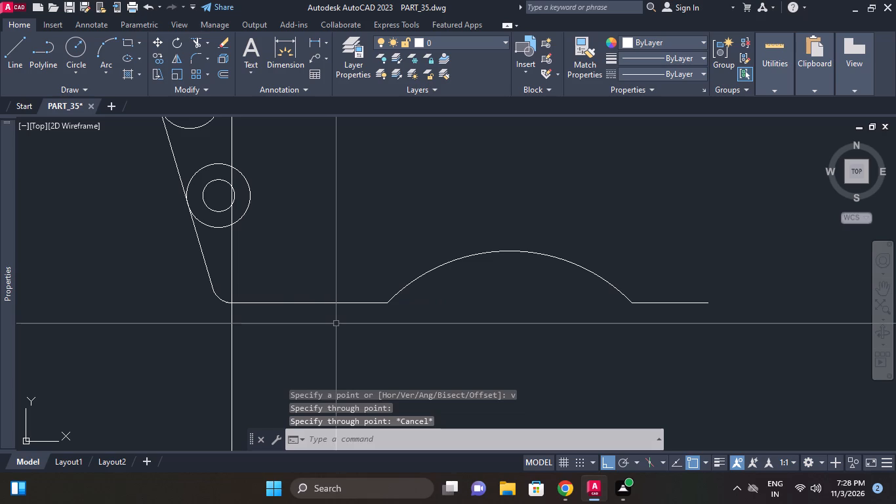
Offset the vertical construction line through the base fillet 120 to the right.
{"action": "type", "text": "o 120"}
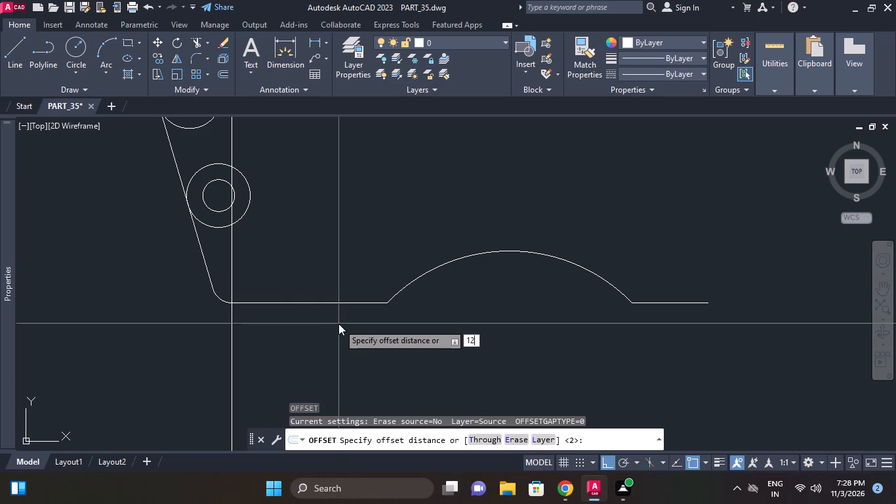
{"action": "key", "text": "Return"}
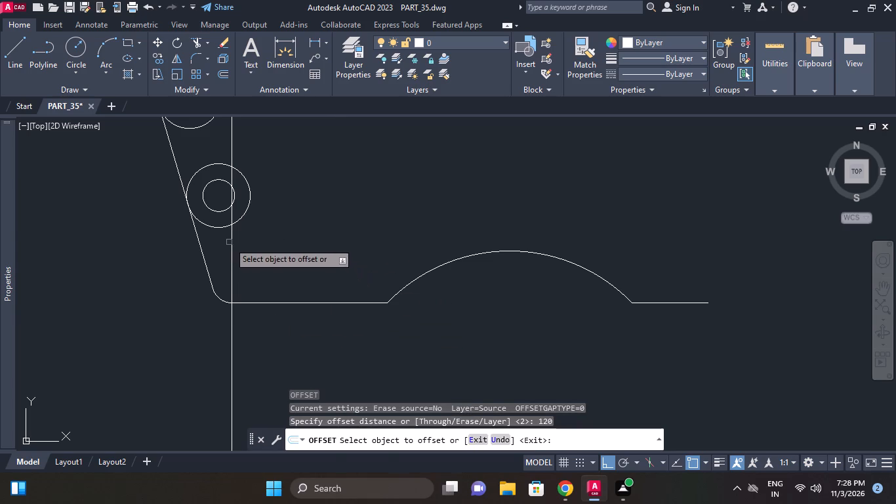
{"action": "left_click", "coordinate": [229, 242]}
{"action": "left_click", "coordinate": [333, 241]}
{"action": "key", "text": "Escape"}
Erase the vertical construction line through the base fillet.
{"action": "left_click", "coordinate": [232, 255]}
{"action": "key", "text": "e"}
{"action": "key", "text": "space"}
{"action": "key", "text": "Escape"}
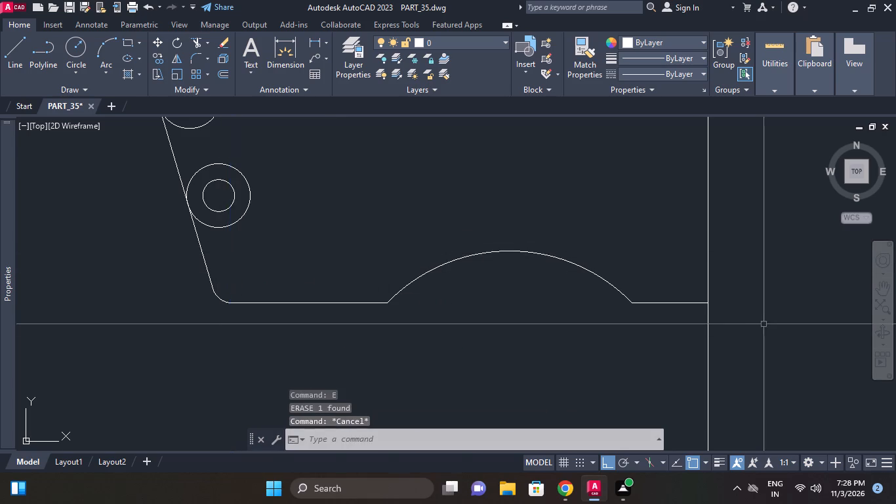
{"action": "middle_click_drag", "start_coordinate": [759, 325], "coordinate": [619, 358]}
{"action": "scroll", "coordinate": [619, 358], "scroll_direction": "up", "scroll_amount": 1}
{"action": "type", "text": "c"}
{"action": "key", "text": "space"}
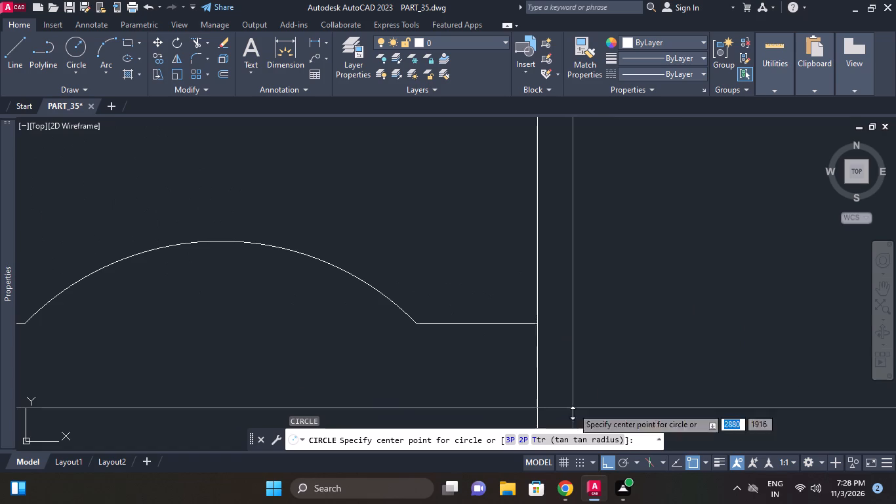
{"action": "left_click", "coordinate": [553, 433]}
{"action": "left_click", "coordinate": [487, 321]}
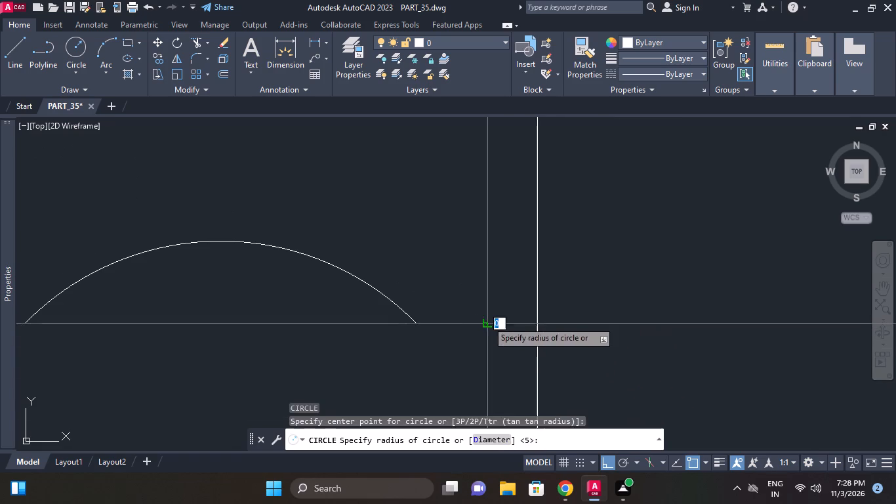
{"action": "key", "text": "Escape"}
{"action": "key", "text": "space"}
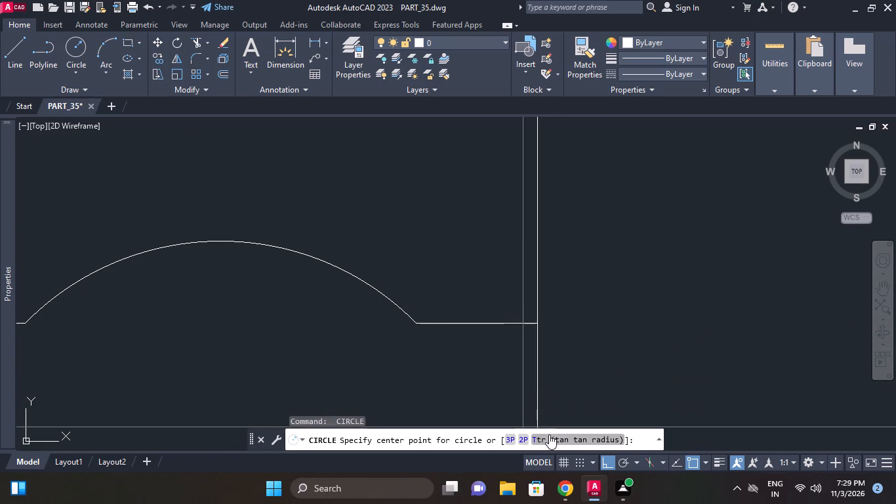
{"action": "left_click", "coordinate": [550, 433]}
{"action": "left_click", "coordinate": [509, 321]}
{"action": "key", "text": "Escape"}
Draw a radius 5 circle tangent to the base's right horizontal line and the vertical construction line.
{"action": "key", "text": "space"}
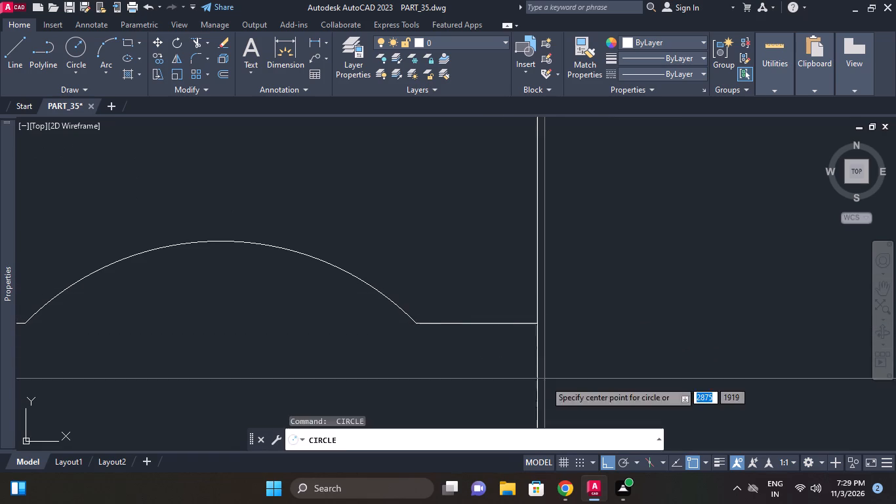
{"action": "left_click", "coordinate": [556, 441]}
{"action": "left_click", "coordinate": [506, 322]}
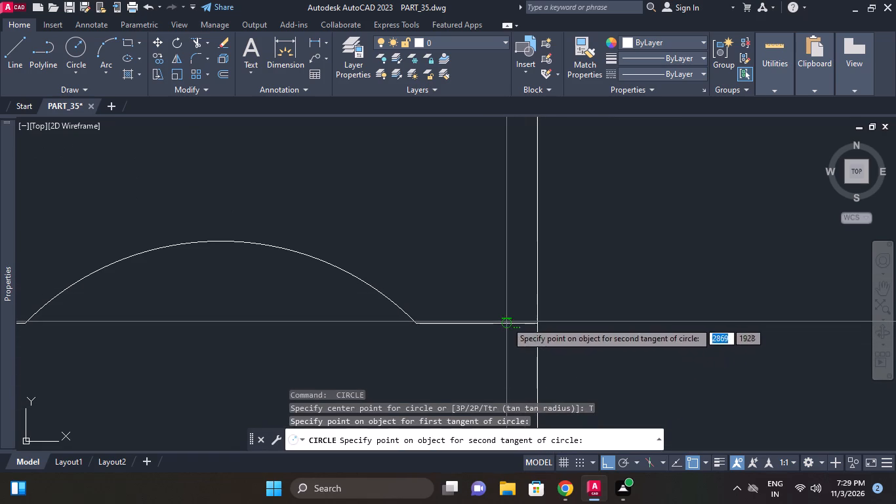
{"action": "left_click", "coordinate": [535, 289]}
{"action": "right_click", "coordinate": [567, 262]}
{"action": "middle_click_drag", "start_coordinate": [649, 314], "coordinate": [696, 322]}
{"action": "scroll", "coordinate": [672, 322], "scroll_direction": "down", "scroll_amount": 1}
{"action": "key", "text": "Escape"}
{"action": "middle_click_drag", "start_coordinate": [616, 320], "coordinate": [617, 324]}
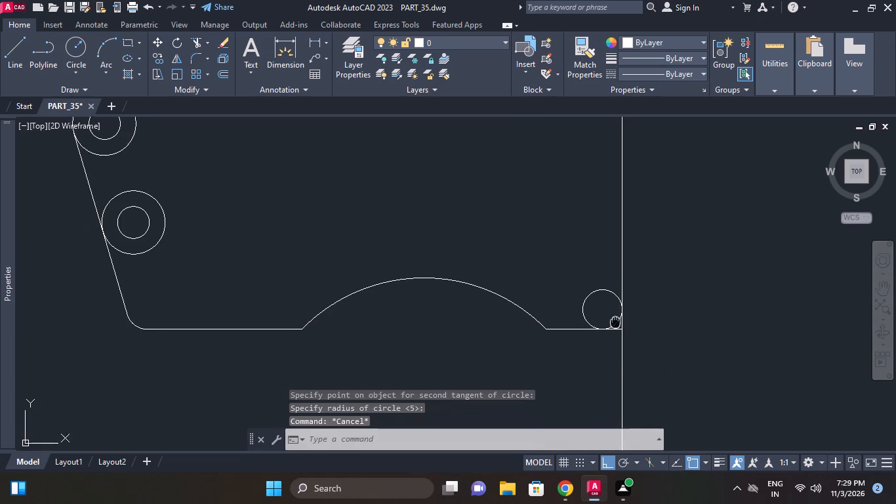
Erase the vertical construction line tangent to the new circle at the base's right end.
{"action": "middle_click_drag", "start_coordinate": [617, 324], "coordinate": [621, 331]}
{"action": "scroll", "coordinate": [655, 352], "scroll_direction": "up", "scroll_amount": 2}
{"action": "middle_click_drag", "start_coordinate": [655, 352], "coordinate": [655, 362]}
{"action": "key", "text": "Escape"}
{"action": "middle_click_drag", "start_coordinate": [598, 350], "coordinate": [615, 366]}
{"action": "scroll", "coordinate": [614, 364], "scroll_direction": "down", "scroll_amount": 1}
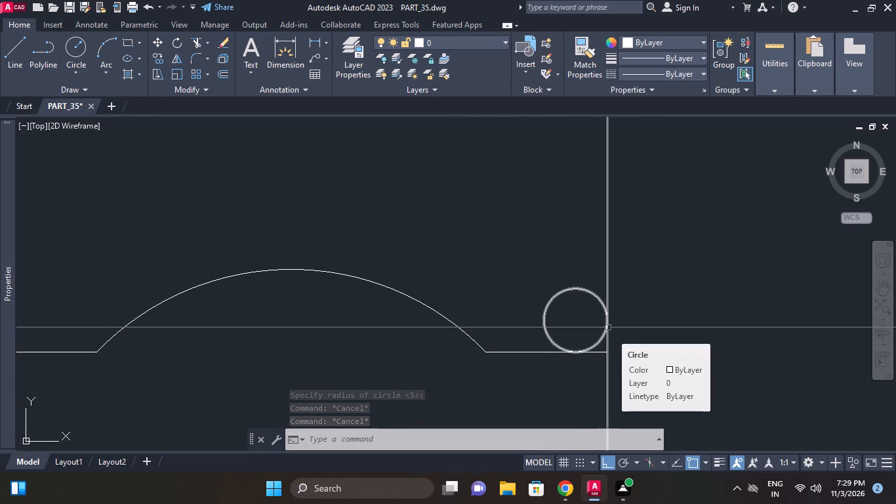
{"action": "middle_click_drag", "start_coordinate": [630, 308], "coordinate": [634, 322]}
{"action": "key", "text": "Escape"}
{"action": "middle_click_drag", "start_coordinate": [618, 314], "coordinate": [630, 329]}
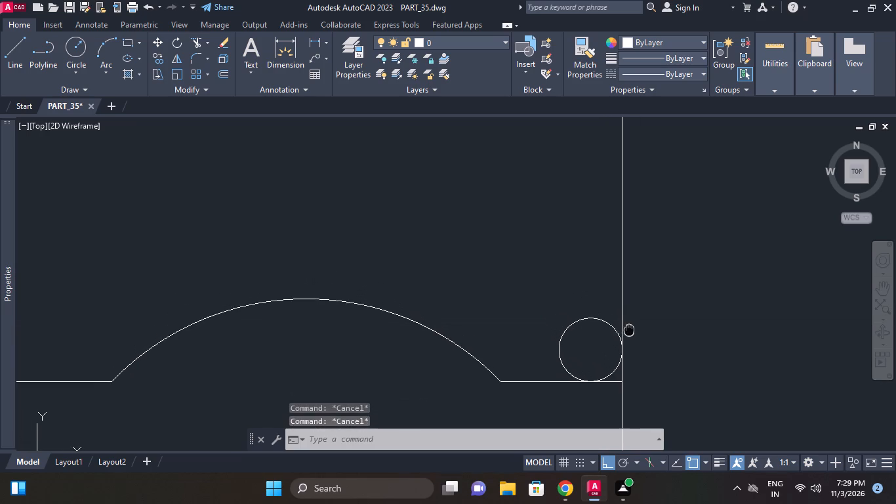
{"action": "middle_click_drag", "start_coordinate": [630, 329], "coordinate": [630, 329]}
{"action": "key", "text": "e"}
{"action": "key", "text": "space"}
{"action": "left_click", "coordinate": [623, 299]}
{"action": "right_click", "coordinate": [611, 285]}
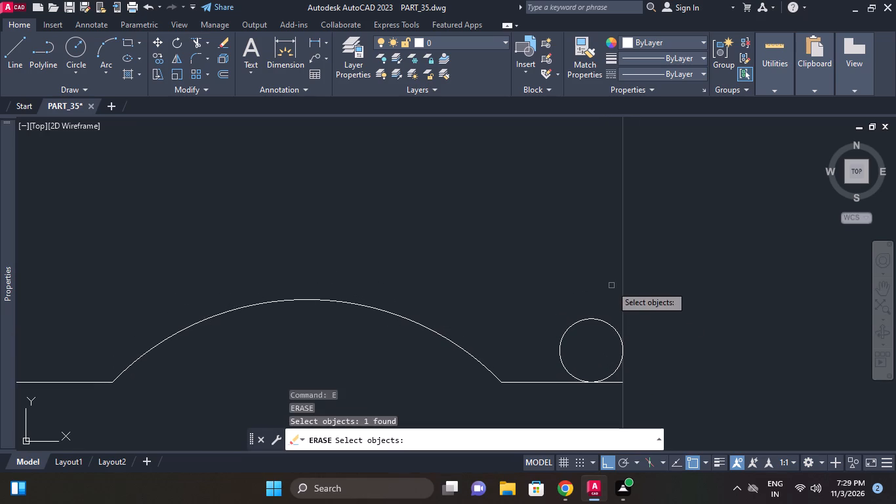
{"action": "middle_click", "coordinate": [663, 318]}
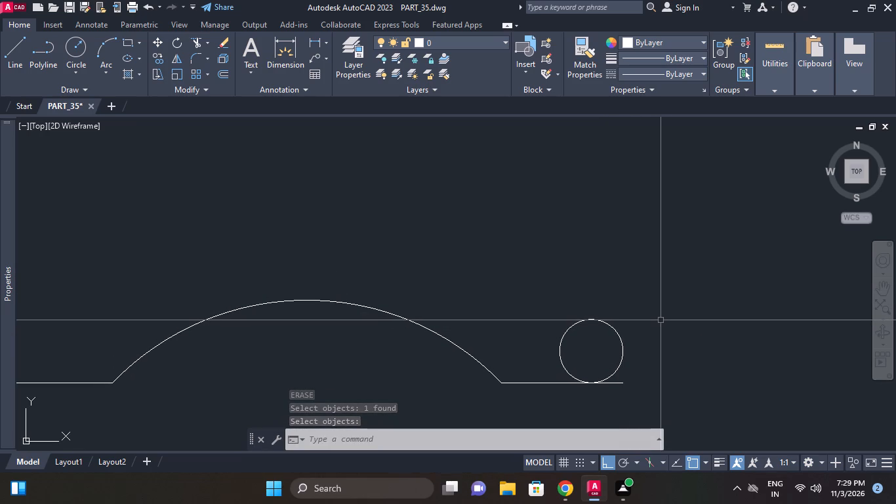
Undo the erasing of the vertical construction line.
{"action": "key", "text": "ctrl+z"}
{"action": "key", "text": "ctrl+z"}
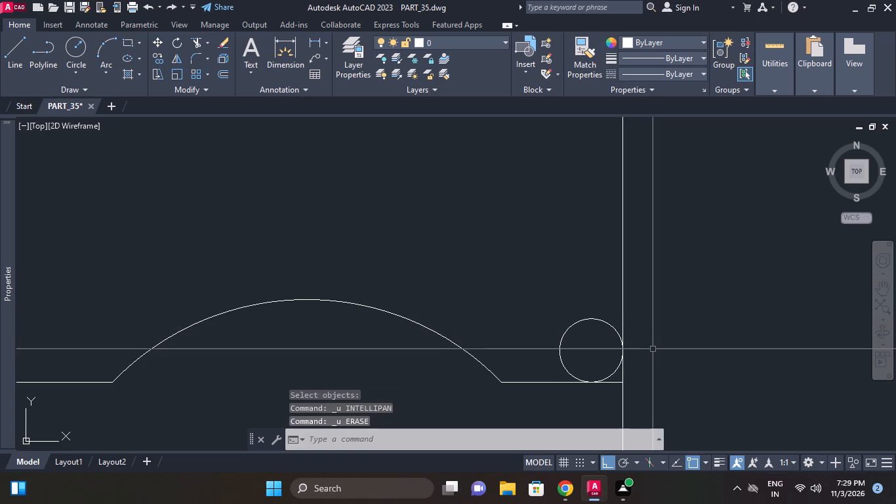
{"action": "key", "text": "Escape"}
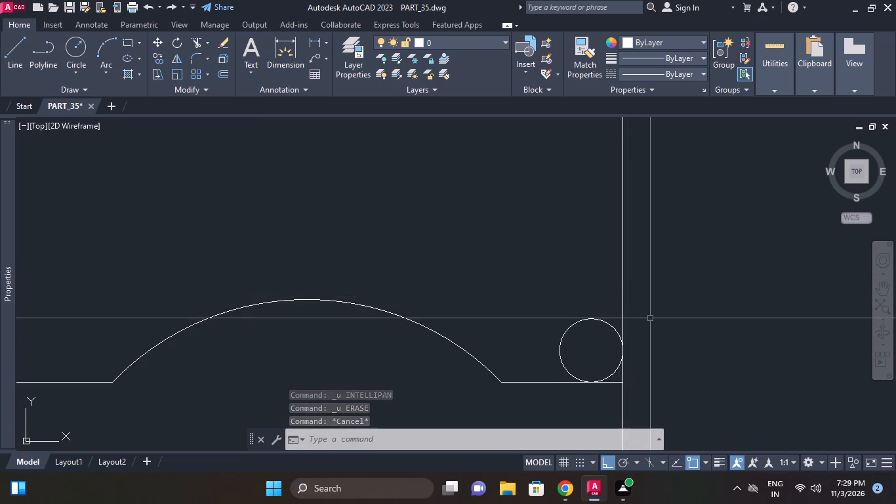
Draw a short horizontal helper line across the vertical construction line, above the tangent circle.
{"action": "key", "text": "l"}
{"action": "key", "text": "space"}
{"action": "left_click", "coordinate": [598, 276]}
{"action": "left_click_drag", "start_coordinate": [631, 269], "coordinate": [662, 269]}
{"action": "key", "text": "Escape"}
Trim away the vertical construction line above the short horizontal helper line.
{"action": "middle_click_drag", "start_coordinate": [652, 279], "coordinate": [660, 306]}
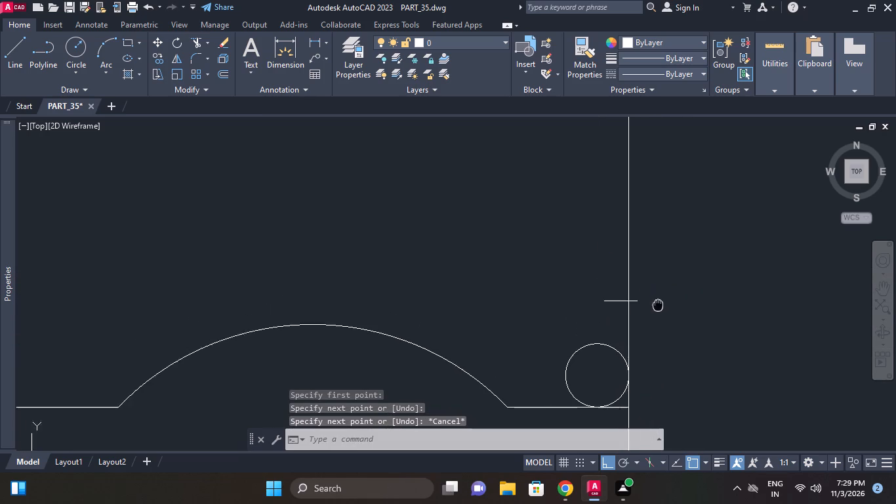
{"action": "middle_click_drag", "start_coordinate": [660, 306], "coordinate": [662, 308]}
{"action": "scroll", "coordinate": [644, 310], "scroll_direction": "up", "scroll_amount": 1}
{"action": "type", "text": "tr"}
{"action": "key", "text": "space"}
{"action": "left_click", "coordinate": [636, 306]}
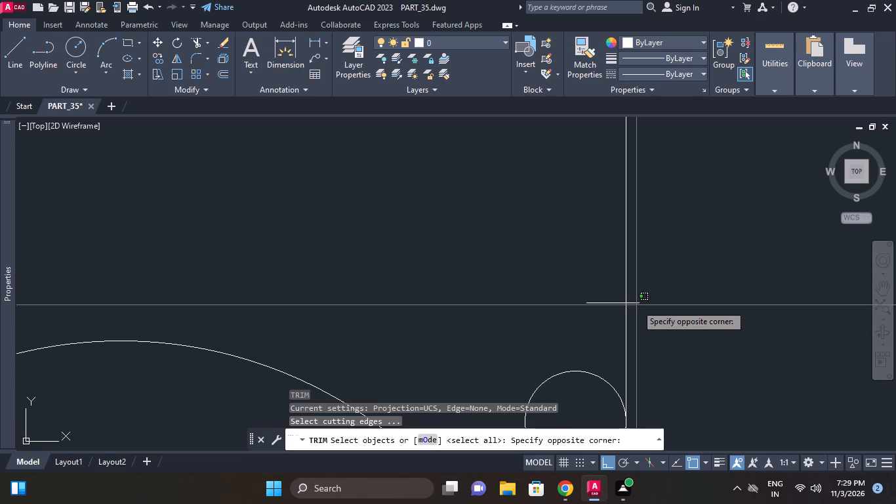
{"action": "key", "text": "space"}
{"action": "left_click", "coordinate": [634, 279]}
{"action": "key", "text": "space"}
{"action": "left_click_drag", "start_coordinate": [647, 251], "coordinate": [635, 251]}
{"action": "left_click", "coordinate": [590, 253]}
{"action": "key", "text": "Escape"}
Erase the short horizontal helper line above the tangent circle.
{"action": "middle_click", "coordinate": [610, 285]}
{"action": "key", "text": "e"}
{"action": "key", "text": "space"}
{"action": "left_click_drag", "start_coordinate": [614, 308], "coordinate": [611, 302]}
{"action": "left_click", "coordinate": [590, 272]}
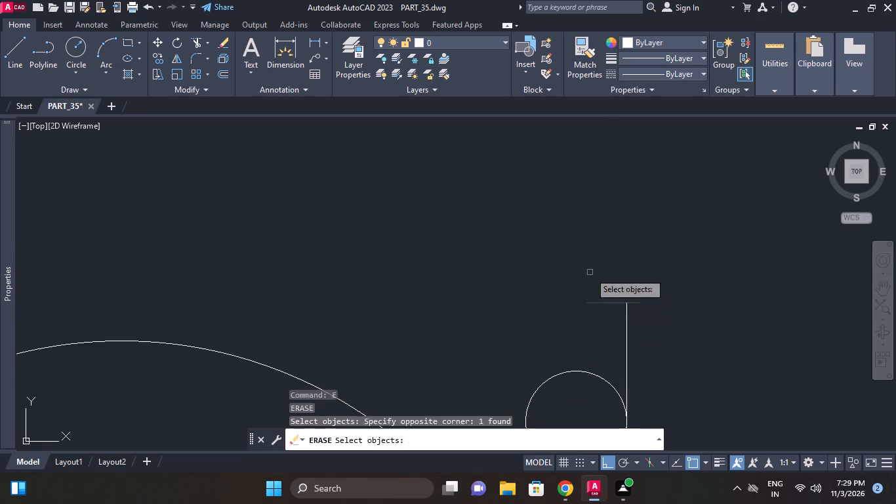
{"action": "right_click", "coordinate": [590, 272]}
Draw a short horizontal helper line across the vertical line, below the base.
{"action": "middle_click_drag", "start_coordinate": [637, 262], "coordinate": [677, 138]}
{"action": "scroll", "coordinate": [637, 261], "scroll_direction": "down", "scroll_amount": 2}
{"action": "middle_click", "coordinate": [656, 253]}
{"action": "key", "text": "l"}
{"action": "key", "text": "space"}
{"action": "left_click", "coordinate": [643, 250]}
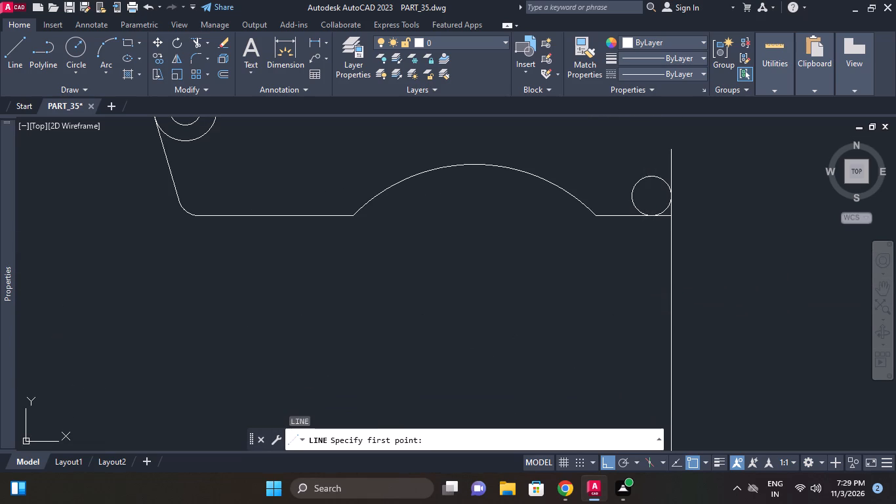
{"action": "left_click", "coordinate": [720, 250]}
{"action": "key", "text": "Escape"}
Trim away the vertical line below the lower horizontal helper line.
{"action": "middle_click_drag", "start_coordinate": [684, 268], "coordinate": [685, 282]}
{"action": "key", "text": "t"}
{"action": "key", "text": "r"}
{"action": "key", "text": "space"}
{"action": "left_click_drag", "start_coordinate": [701, 280], "coordinate": [701, 262]}
{"action": "left_click_drag", "start_coordinate": [696, 243], "coordinate": [697, 259]}
{"action": "key", "text": "space"}
{"action": "left_click_drag", "start_coordinate": [703, 307], "coordinate": [664, 308]}
{"action": "left_click", "coordinate": [620, 308]}
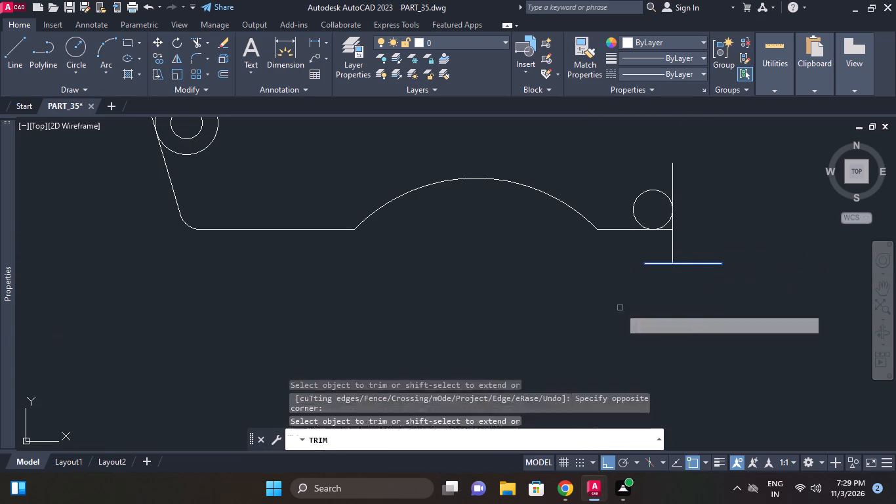
{"action": "key", "text": "Escape"}
Erase the short horizontal helper line below the base.
{"action": "middle_click_drag", "start_coordinate": [718, 209], "coordinate": [718, 261]}
{"action": "left_click_drag", "start_coordinate": [724, 331], "coordinate": [717, 315]}
{"action": "left_click", "coordinate": [701, 284]}
{"action": "key", "text": "e"}
{"action": "key", "text": "space"}
{"action": "middle_click_drag", "start_coordinate": [710, 275], "coordinate": [708, 298]}
{"action": "key", "text": "Escape"}
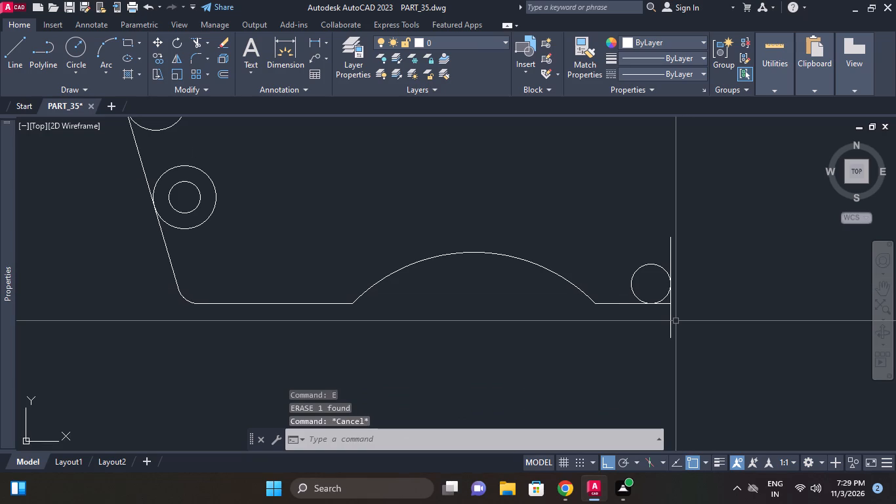
Trim the vertical line's remaining stub below the base line so it ends at the right corner.
{"action": "middle_click", "coordinate": [676, 323]}
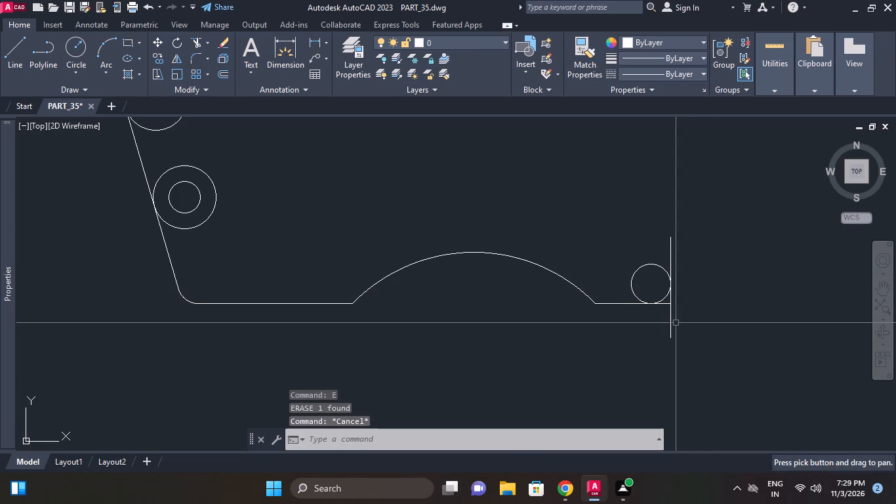
{"action": "type", "text": "tr"}
{"action": "key", "text": "space"}
{"action": "key", "text": "space"}
{"action": "left_click", "coordinate": [668, 312]}
{"action": "middle_click_drag", "start_coordinate": [693, 295], "coordinate": [693, 310]}
{"action": "key", "text": "Escape"}
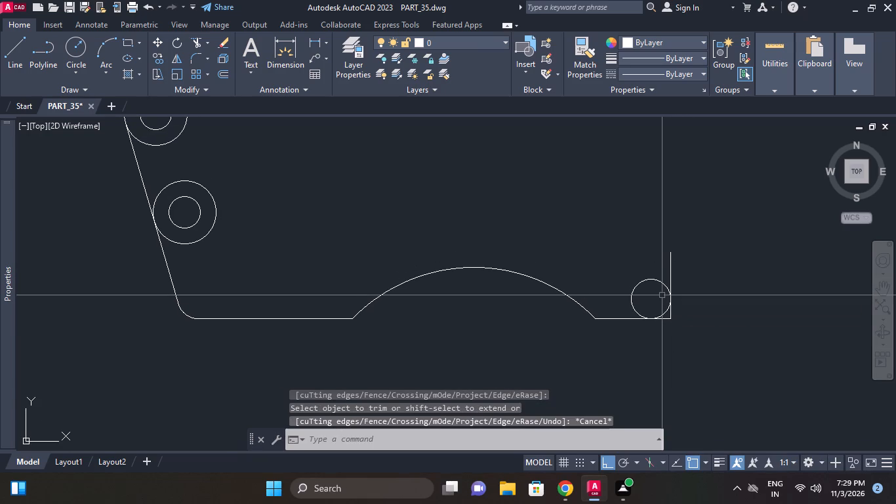
Draw a horizontal construction line through the centre of the tangent circle at the base's right end.
{"action": "scroll", "coordinate": [685, 280], "scroll_direction": "up", "scroll_amount": 1}
{"action": "middle_click_drag", "start_coordinate": [685, 280], "coordinate": [685, 292]}
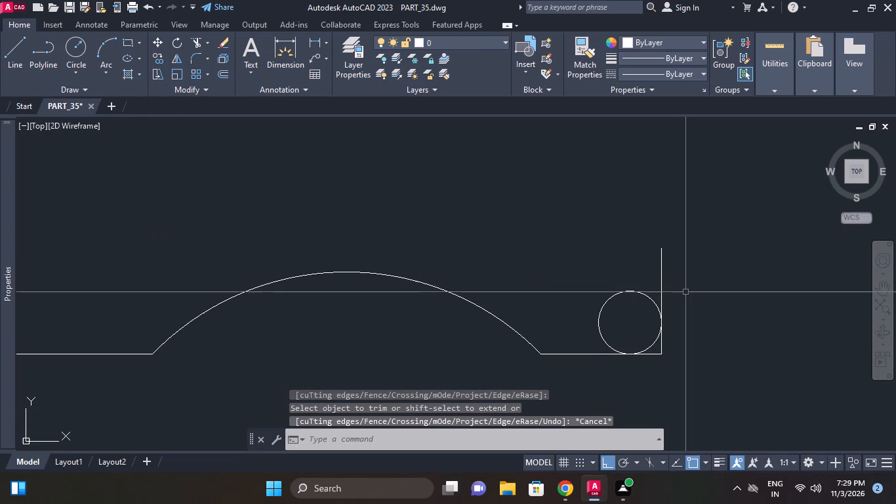
{"action": "key", "text": "Escape"}
{"action": "key", "text": "x"}
{"action": "type", "text": "l"}
{"action": "key", "text": "space"}
{"action": "key", "text": "h"}
{"action": "key", "text": "space"}
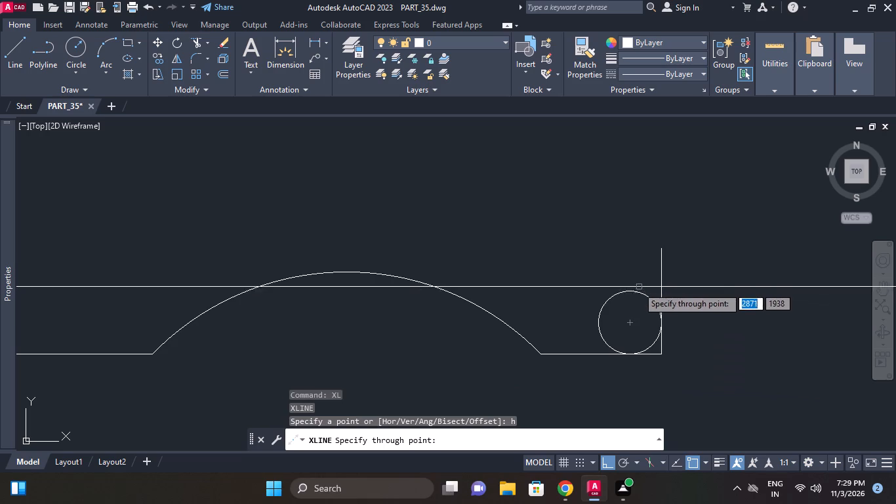
{"action": "left_click", "coordinate": [632, 324]}
{"action": "key", "text": "Escape"}
Draw a vertical construction line through the centre of the same tangent circle.
{"action": "middle_click", "coordinate": [699, 316]}
{"action": "key", "text": "x"}
{"action": "type", "text": "l"}
{"action": "key", "text": "space"}
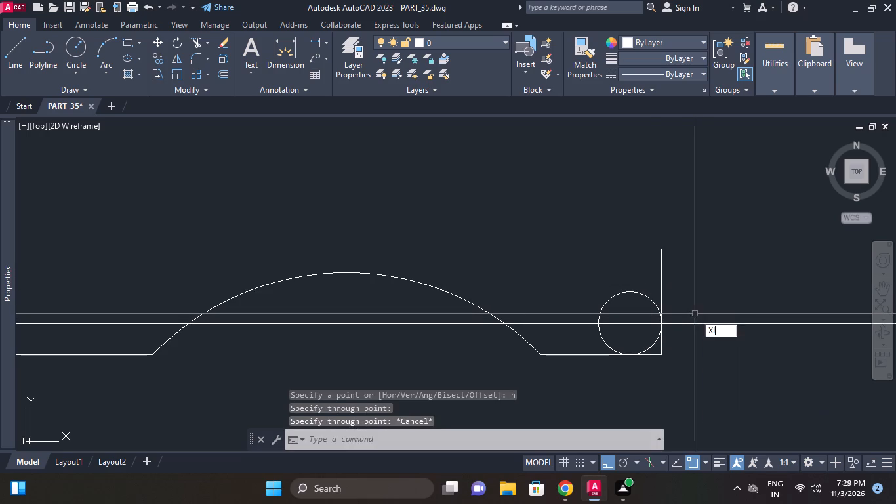
{"action": "key", "text": "v"}
{"action": "key", "text": "space"}
{"action": "left_click", "coordinate": [630, 319]}
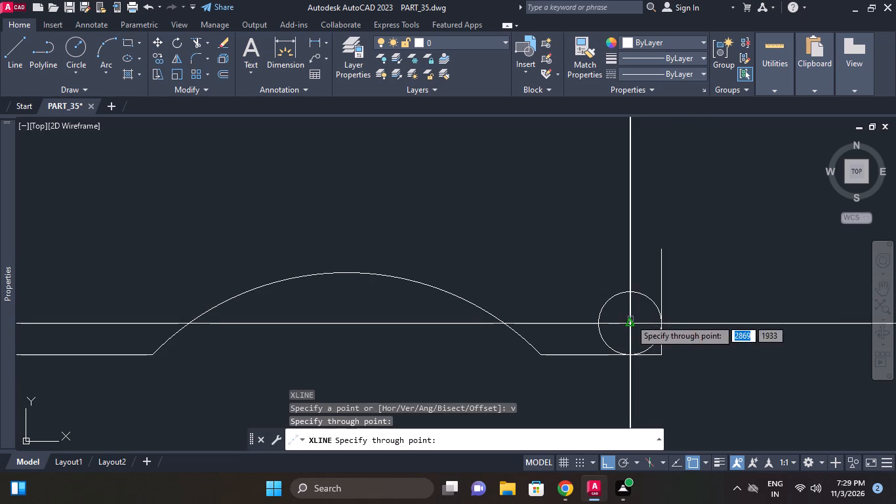
{"action": "key", "text": "Escape"}
Offset the vertical construction line through the circle's centre 1.65 to the right.
{"action": "middle_click_drag", "start_coordinate": [693, 303], "coordinate": [692, 320]}
{"action": "key", "text": "o"}
{"action": "key", "text": "space"}
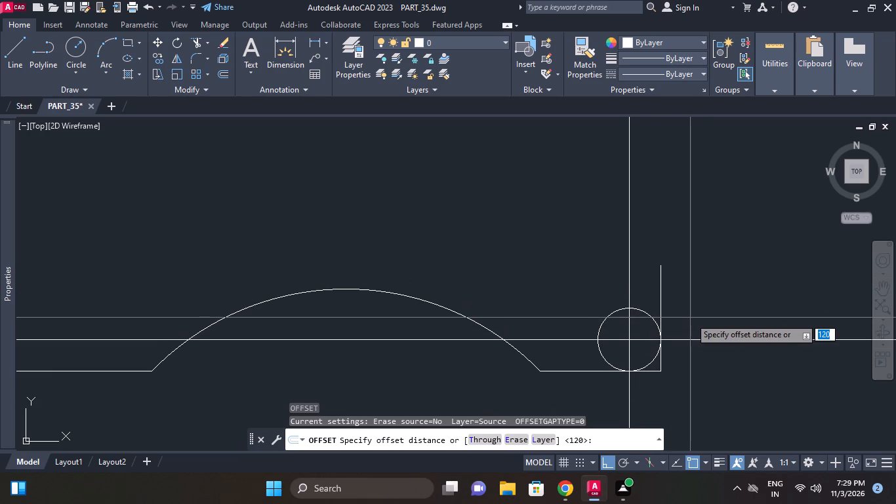
{"action": "key", "text": "1"}
{"action": "key", "text": "period"}
{"action": "key", "text": "6"}
{"action": "key", "text": "5"}
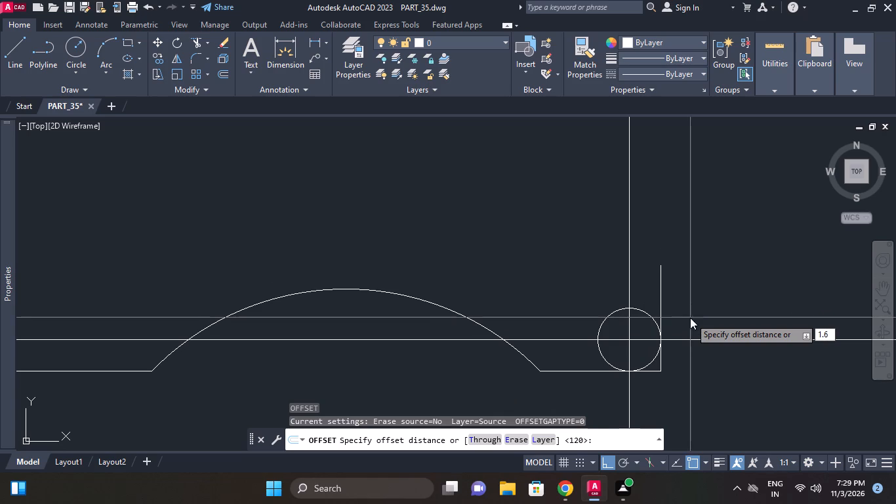
{"action": "key", "text": "space"}
{"action": "left_click", "coordinate": [631, 217]}
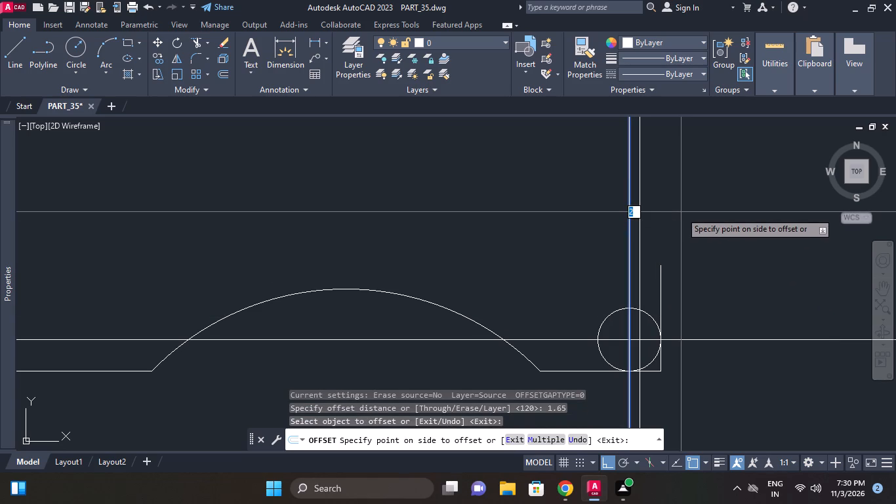
{"action": "left_click", "coordinate": [681, 212]}
Offset the horizontal construction line through the circle's centre 6 upward.
{"action": "left_click", "coordinate": [710, 339]}
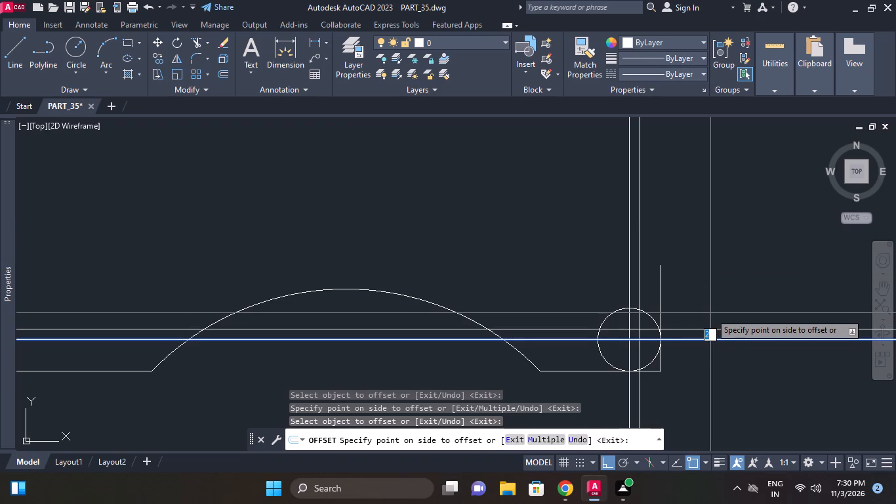
{"action": "key", "text": "6"}
{"action": "key", "text": "Return"}
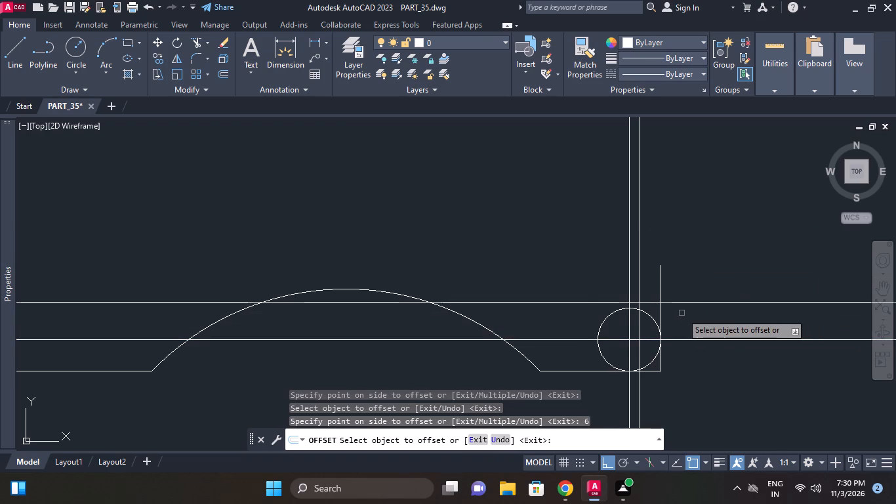
{"action": "scroll", "coordinate": [682, 313], "scroll_direction": "up", "scroll_amount": 1}
{"action": "middle_click", "coordinate": [682, 313]}
{"action": "key", "text": "Escape"}
Draw a line from the intersection of the two offset construction lines tangent to the circle's upper right side.
{"action": "middle_click", "coordinate": [682, 315]}
{"action": "key", "text": "l"}
{"action": "key", "text": "space"}
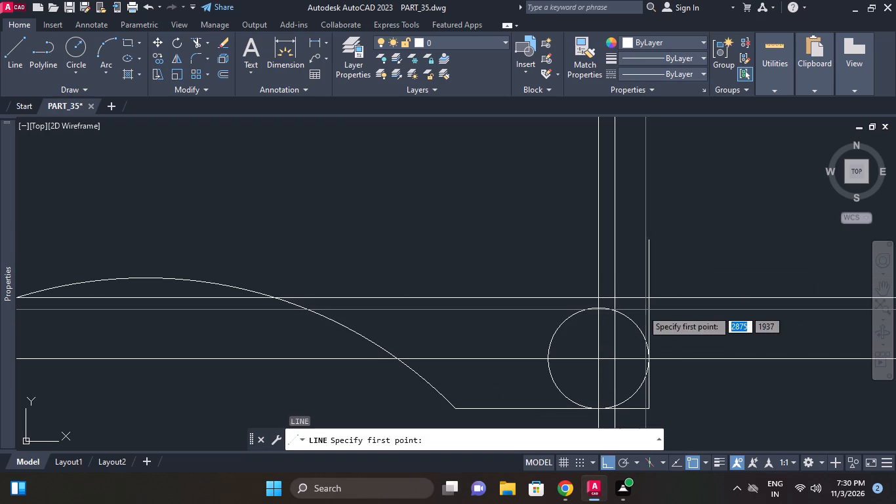
{"action": "left_click", "coordinate": [613, 296]}
{"action": "right_click", "coordinate": [712, 320], "text": "ctrl"}
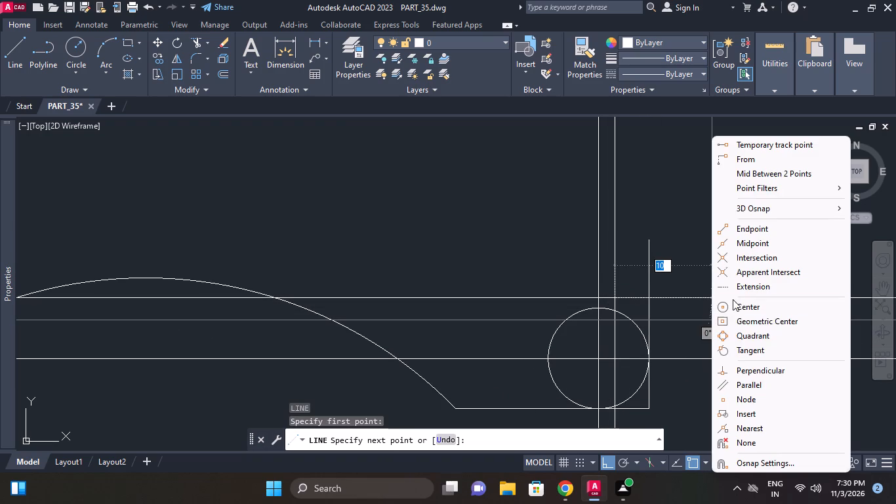
{"action": "left_click", "coordinate": [743, 352]}
{"action": "left_click", "coordinate": [642, 322]}
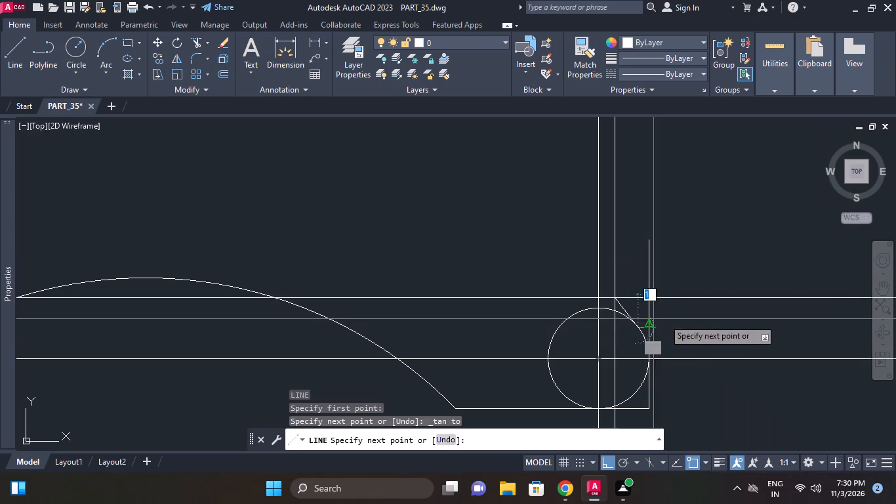
{"action": "key", "text": "Escape"}
{"action": "middle_click", "coordinate": [643, 301]}
{"action": "key", "text": "Escape"}
Erase both vertical construction lines passing through the tangent circle.
{"action": "middle_click_drag", "start_coordinate": [624, 265], "coordinate": [633, 283]}
{"action": "key", "text": "e"}
{"action": "key", "text": "space"}
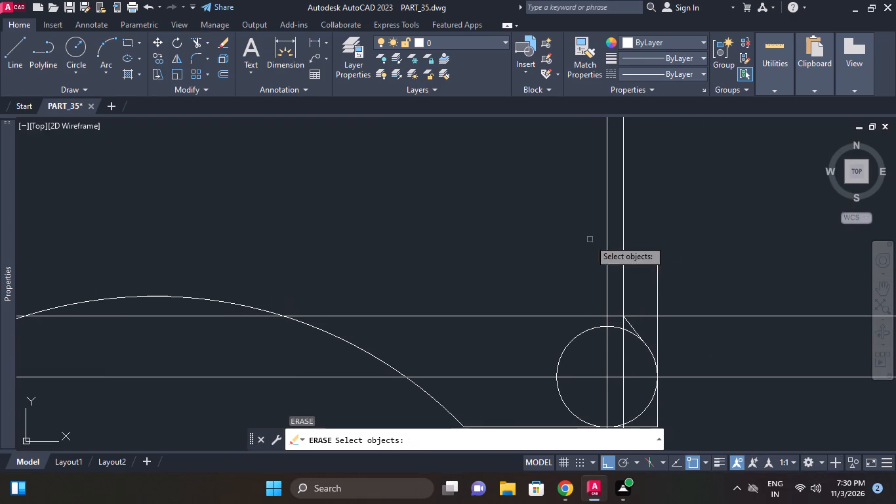
{"action": "left_click", "coordinate": [590, 240]}
{"action": "left_click", "coordinate": [616, 230]}
{"action": "left_click", "coordinate": [629, 209]}
{"action": "left_click", "coordinate": [554, 221]}
{"action": "right_click", "coordinate": [554, 221]}
Erase the offset horizontal construction line above the corner circle's centre.
{"action": "left_click", "coordinate": [747, 312]}
{"action": "left_click", "coordinate": [732, 335]}
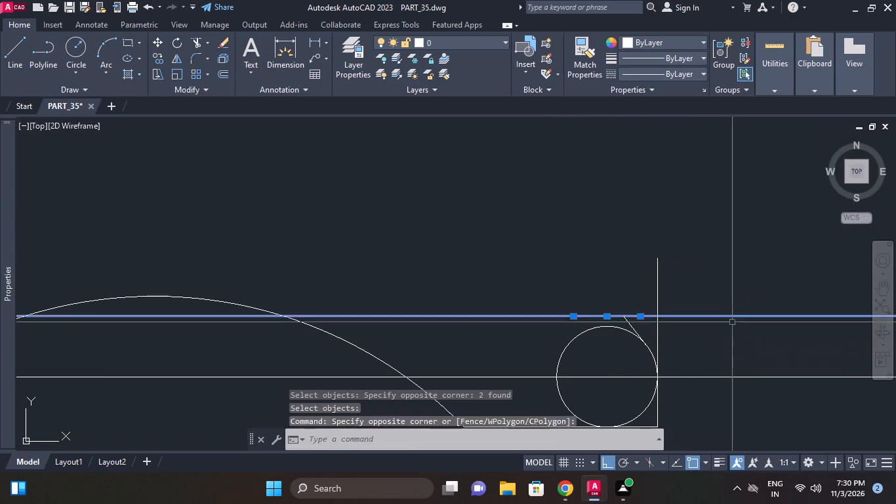
{"action": "key", "text": "space"}
{"action": "middle_click_drag", "start_coordinate": [729, 295], "coordinate": [735, 295]}
{"action": "key", "text": "Escape"}
Draw a line from the upper end of the short sloping edge tangent to the upper boss's outer circle.
{"action": "key", "text": "l"}
{"action": "key", "text": "space"}
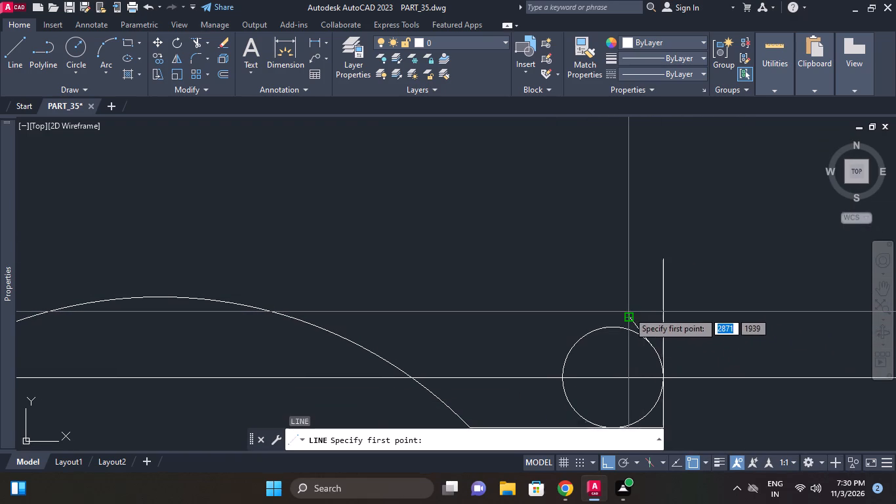
{"action": "left_click", "coordinate": [628, 312]}
{"action": "middle_click_drag", "start_coordinate": [609, 258], "coordinate": [894, 367]}
{"action": "scroll", "coordinate": [784, 337], "scroll_direction": "down", "scroll_amount": 3}
{"action": "middle_click", "coordinate": [767, 342]}
{"action": "scroll", "coordinate": [549, 241], "scroll_direction": "up", "scroll_amount": 1}
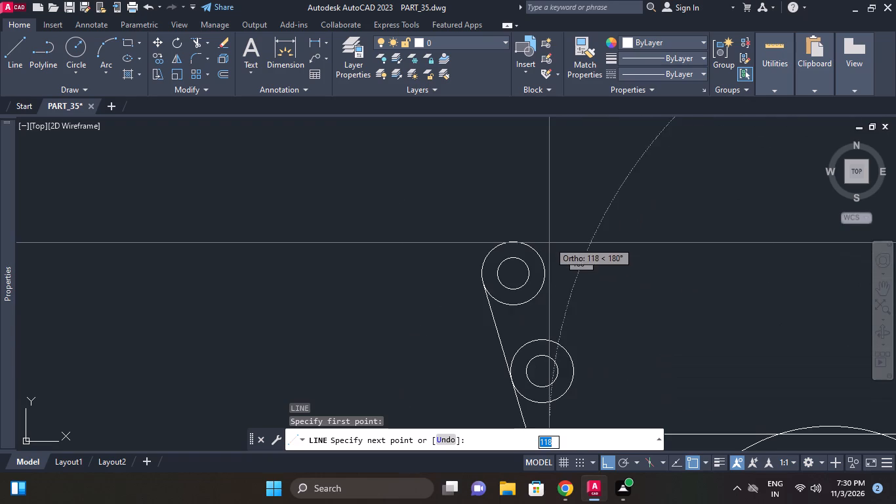
{"action": "right_click", "coordinate": [570, 258], "text": "ctrl"}
{"action": "left_click", "coordinate": [630, 346]}
{"action": "left_click", "coordinate": [539, 261]}
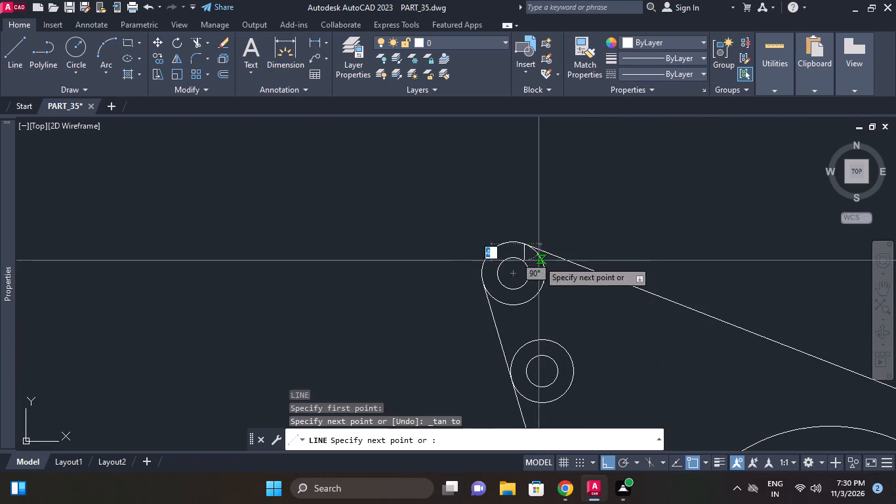
{"action": "middle_click_drag", "start_coordinate": [647, 290], "coordinate": [566, 262]}
{"action": "scroll", "coordinate": [644, 290], "scroll_direction": "down", "scroll_amount": 1}
{"action": "key", "text": "Escape"}
Fillet the corner between the long sloping line and the short tangent edge with radius 5.
{"action": "scroll", "coordinate": [666, 283], "scroll_direction": "down", "scroll_amount": 1}
{"action": "middle_click", "coordinate": [666, 283]}
{"action": "scroll", "coordinate": [766, 343], "scroll_direction": "up", "scroll_amount": 2}
{"action": "scroll", "coordinate": [697, 313], "scroll_direction": "up", "scroll_amount": 2}
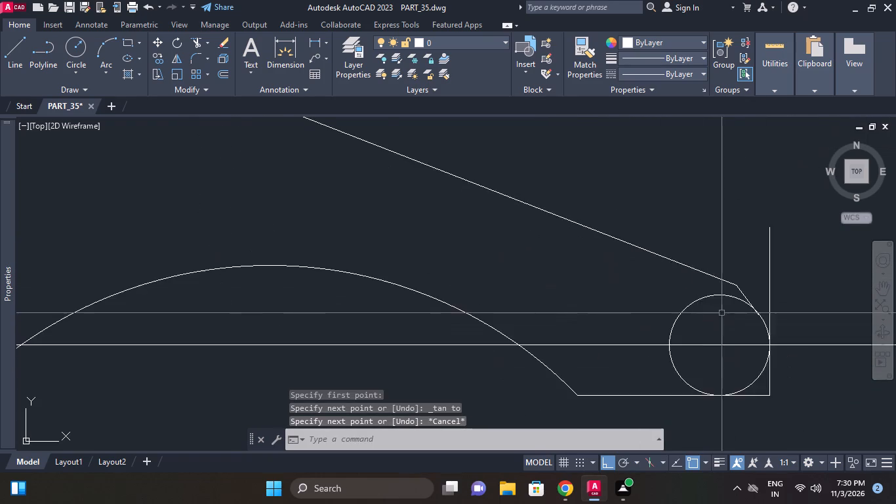
{"action": "scroll", "coordinate": [761, 313], "scroll_direction": "up", "scroll_amount": 2}
{"action": "middle_click_drag", "start_coordinate": [761, 313], "coordinate": [751, 334]}
{"action": "key", "text": "Escape"}
{"action": "type", "text": "f r"}
{"action": "key", "text": "space"}
{"action": "key", "text": "5"}
{"action": "key", "text": "space"}
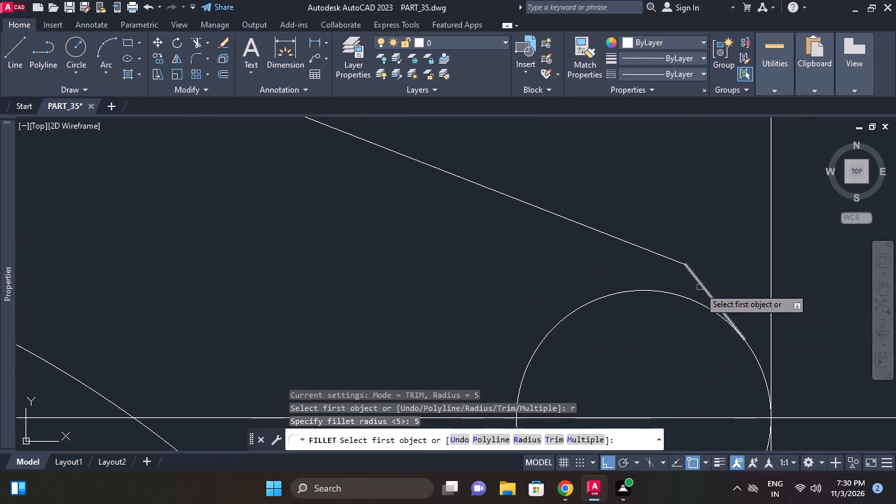
{"action": "left_click", "coordinate": [676, 260]}
{"action": "left_click", "coordinate": [695, 277]}
{"action": "key", "text": "Escape"}
Trim away the inner part of the corner circle, keeping only the rounded right end of the base.
{"action": "middle_click_drag", "start_coordinate": [757, 280], "coordinate": [754, 288]}
{"action": "scroll", "coordinate": [757, 281], "scroll_direction": "down", "scroll_amount": 2}
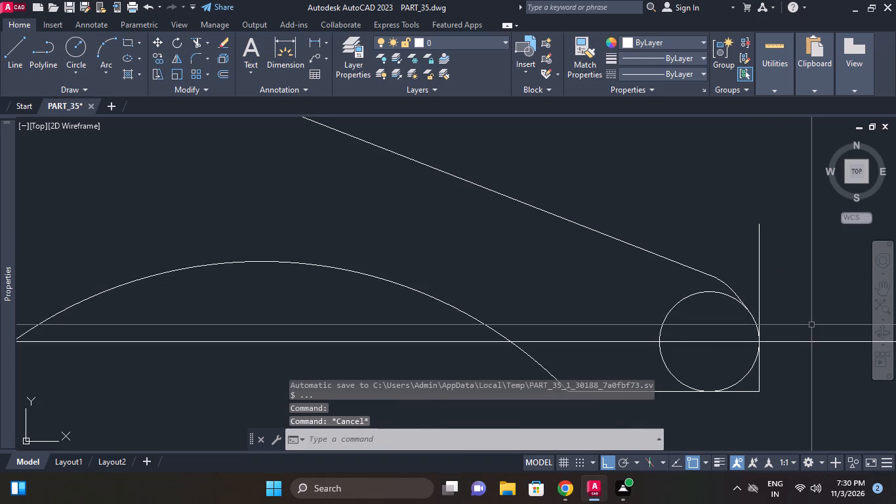
{"action": "key", "text": "Escape"}
{"action": "middle_click", "coordinate": [726, 313]}
{"action": "key", "text": "t"}
{"action": "key", "text": "r"}
{"action": "key", "text": "space"}
{"action": "key", "text": "space"}
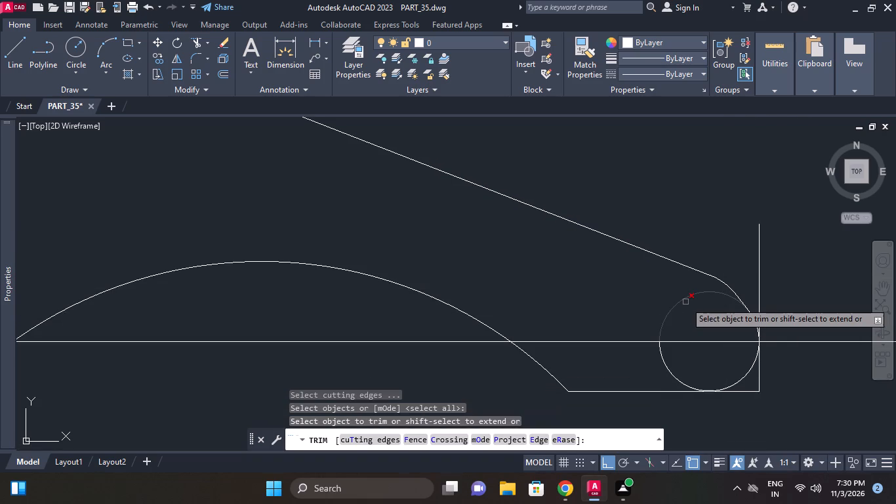
{"action": "left_click", "coordinate": [685, 302]}
{"action": "left_click", "coordinate": [674, 366]}
{"action": "left_click", "coordinate": [661, 367]}
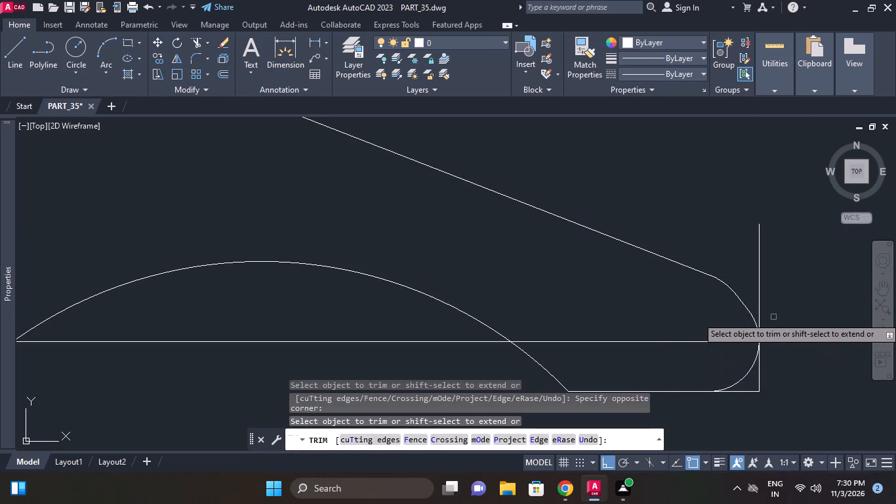
Trim the base line and vertical line where they extend past the rounded corner at the right end.
{"action": "scroll", "coordinate": [769, 388], "scroll_direction": "down", "scroll_amount": 2}
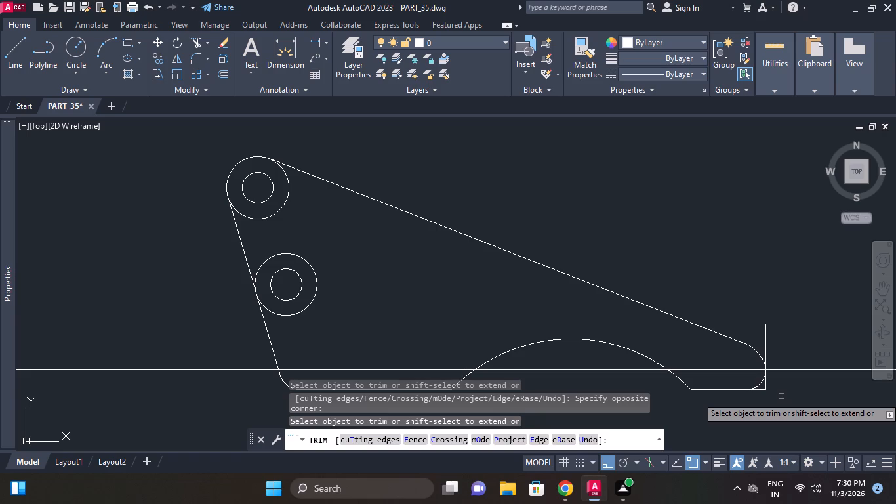
{"action": "scroll", "coordinate": [781, 396], "scroll_direction": "up", "scroll_amount": 1}
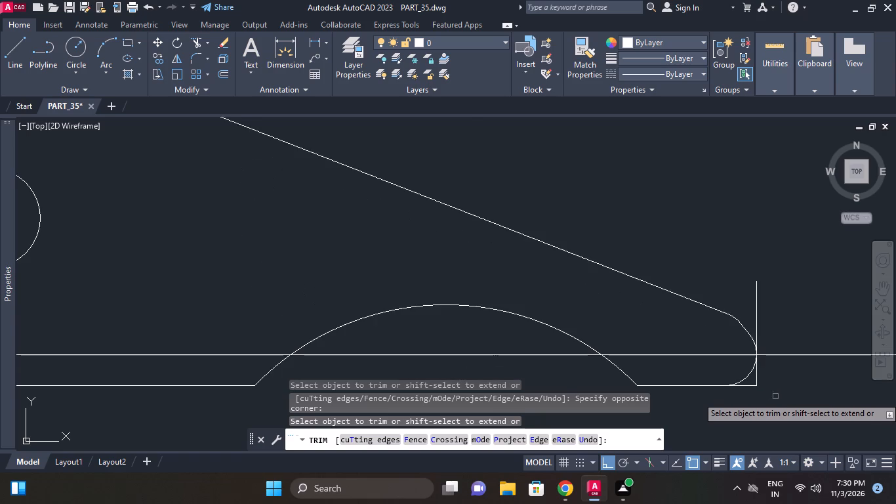
{"action": "scroll", "coordinate": [762, 393], "scroll_direction": "up", "scroll_amount": 1}
{"action": "left_click", "coordinate": [742, 383]}
{"action": "left_click", "coordinate": [754, 367]}
{"action": "left_click", "coordinate": [748, 305]}
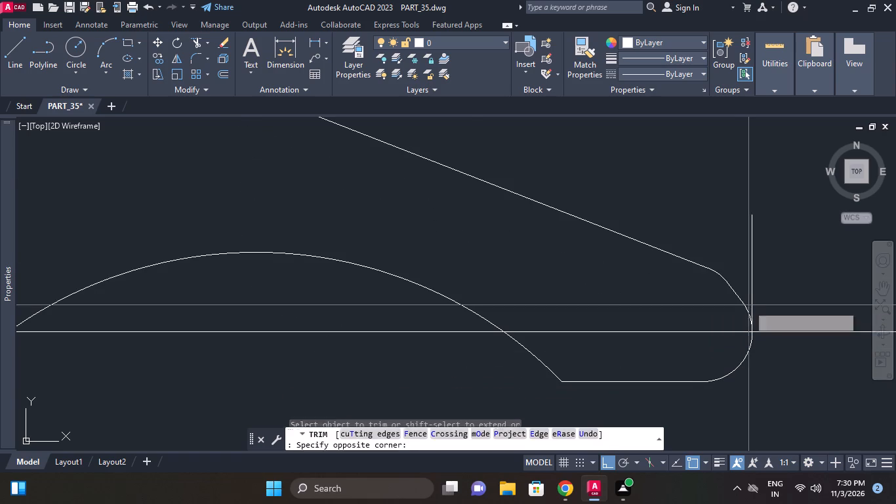
{"action": "left_click", "coordinate": [752, 293]}
{"action": "scroll", "coordinate": [775, 270], "scroll_direction": "down", "scroll_amount": 1}
{"action": "left_click", "coordinate": [762, 262]}
{"action": "key", "text": "Escape"}
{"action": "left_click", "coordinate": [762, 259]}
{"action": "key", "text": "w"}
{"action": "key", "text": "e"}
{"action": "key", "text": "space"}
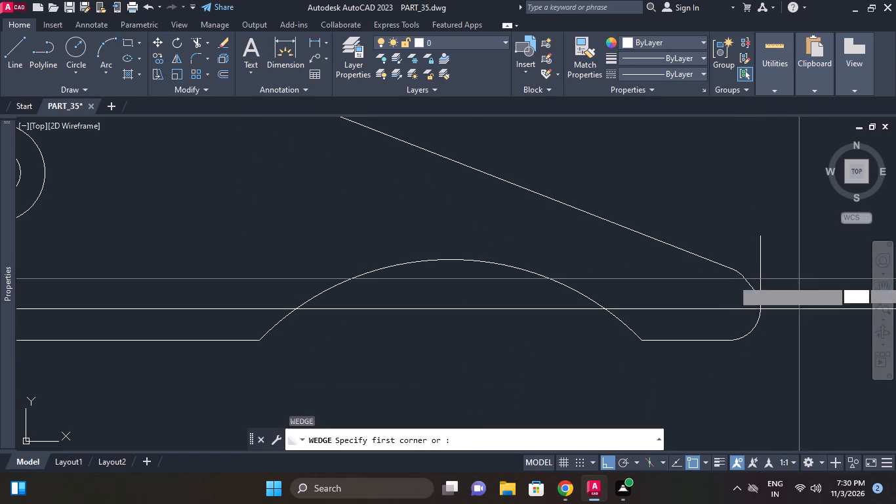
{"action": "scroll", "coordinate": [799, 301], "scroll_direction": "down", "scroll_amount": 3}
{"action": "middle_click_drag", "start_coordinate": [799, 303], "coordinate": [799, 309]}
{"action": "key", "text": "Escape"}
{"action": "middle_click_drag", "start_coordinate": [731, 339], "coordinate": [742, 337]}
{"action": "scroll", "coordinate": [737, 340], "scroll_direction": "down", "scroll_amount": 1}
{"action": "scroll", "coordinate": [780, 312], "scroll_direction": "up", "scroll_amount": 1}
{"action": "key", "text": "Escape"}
Erase the leftover vertical line above the rounded right end.
{"action": "left_click", "coordinate": [775, 307]}
{"action": "key", "text": "e"}
{"action": "key", "text": "space"}
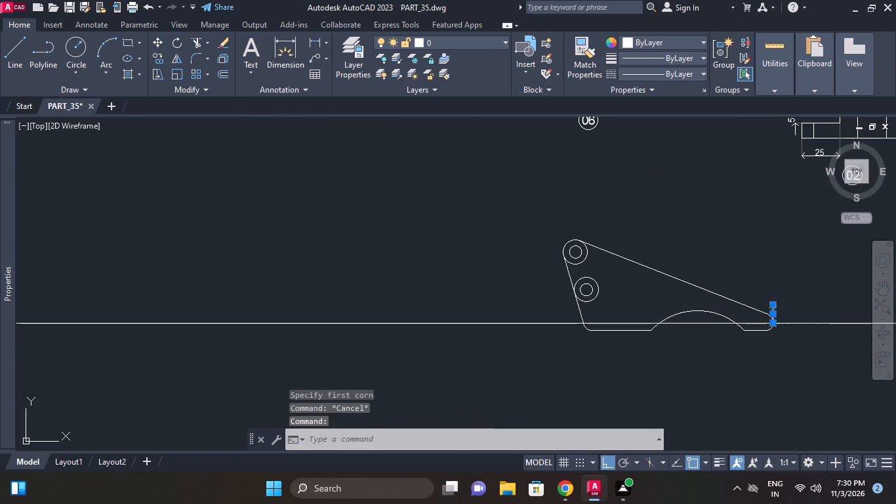
{"action": "key", "text": "Escape"}
Add a horizontal linear dimension below the part from the lower-left corner arc's centre to the rounded right end's quadrant.
{"action": "middle_click", "coordinate": [791, 327]}
{"action": "key", "text": "d"}
{"action": "type", "text": "li"}
{"action": "key", "text": "space"}
{"action": "scroll", "coordinate": [690, 335], "scroll_direction": "up", "scroll_amount": 2}
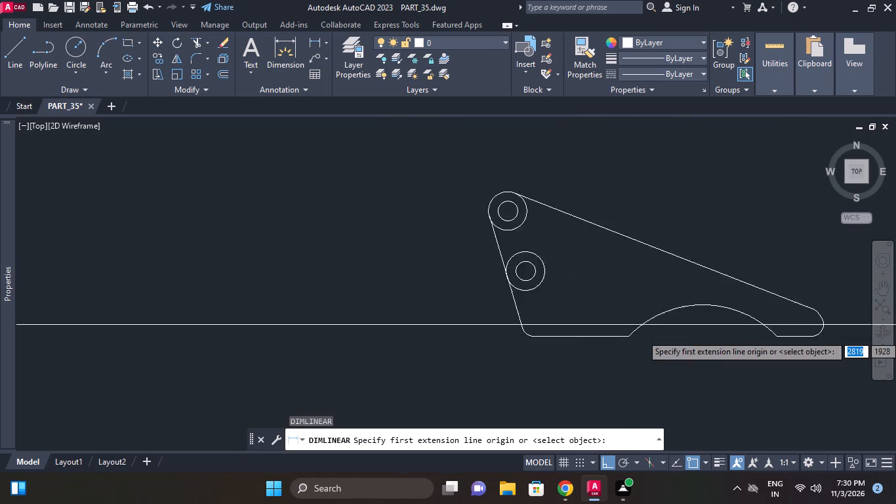
{"action": "left_click", "coordinate": [442, 318]}
{"action": "middle_click_drag", "start_coordinate": [646, 345], "coordinate": [544, 362]}
{"action": "scroll", "coordinate": [645, 346], "scroll_direction": "down", "scroll_amount": 1}
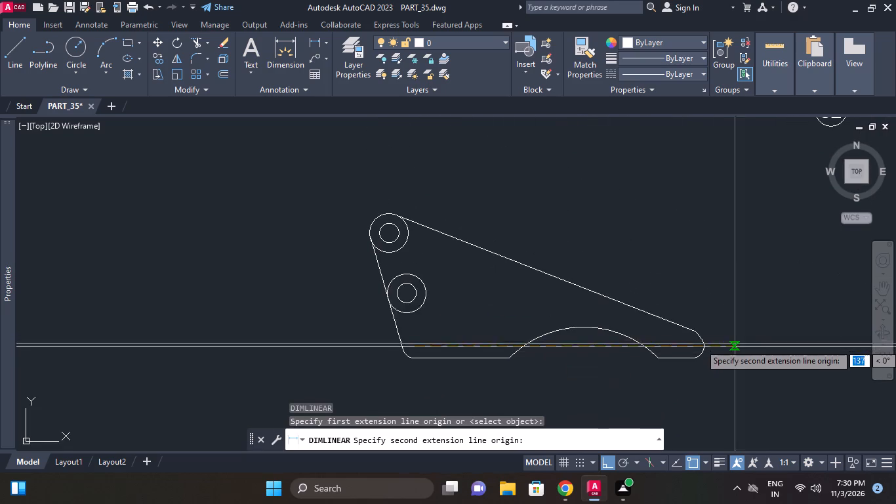
{"action": "scroll", "coordinate": [723, 347], "scroll_direction": "up", "scroll_amount": 2}
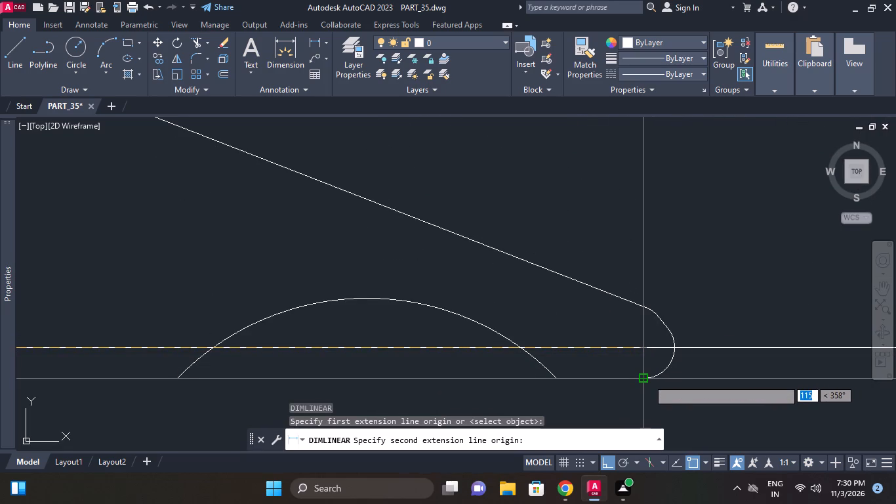
{"action": "left_click", "coordinate": [673, 350]}
{"action": "middle_click_drag", "start_coordinate": [673, 350], "coordinate": [727, 307]}
{"action": "scroll", "coordinate": [674, 349], "scroll_direction": "down", "scroll_amount": 1}
{"action": "left_click", "coordinate": [710, 366]}
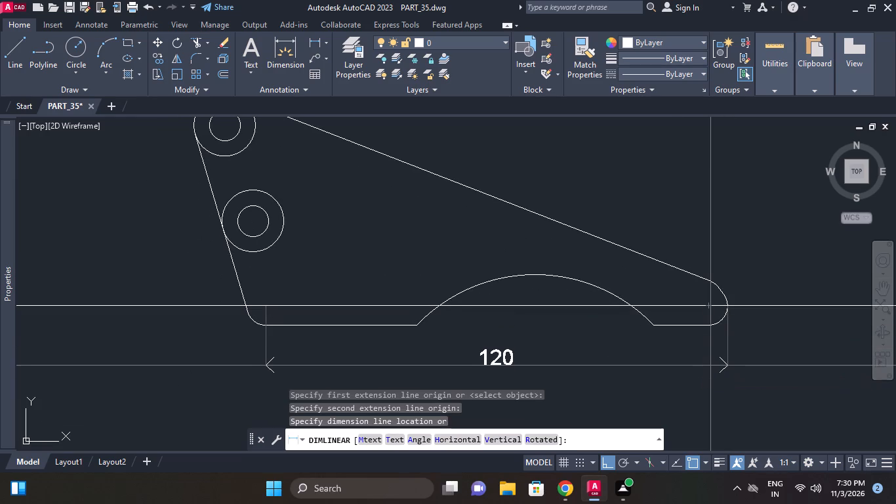
Stretch the 120 dimension line straight down, farther from the base.
{"action": "left_click", "coordinate": [749, 393]}
{"action": "left_click", "coordinate": [710, 353]}
{"action": "key", "text": "s"}
{"action": "key", "text": "space"}
{"action": "left_click", "coordinate": [760, 381]}
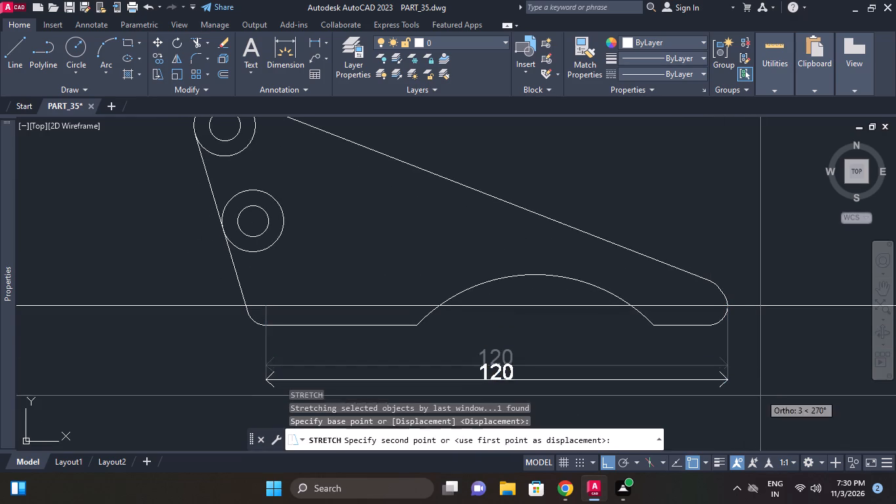
{"action": "left_click", "coordinate": [760, 400]}
Erase the remaining horizontal construction line running through the part's base.
{"action": "scroll", "coordinate": [758, 391], "scroll_direction": "down", "scroll_amount": 3}
{"action": "middle_click", "coordinate": [760, 391]}
{"action": "left_click", "coordinate": [754, 400]}
{"action": "left_click", "coordinate": [744, 395]}
{"action": "key", "text": "e"}
{"action": "key", "text": "space"}
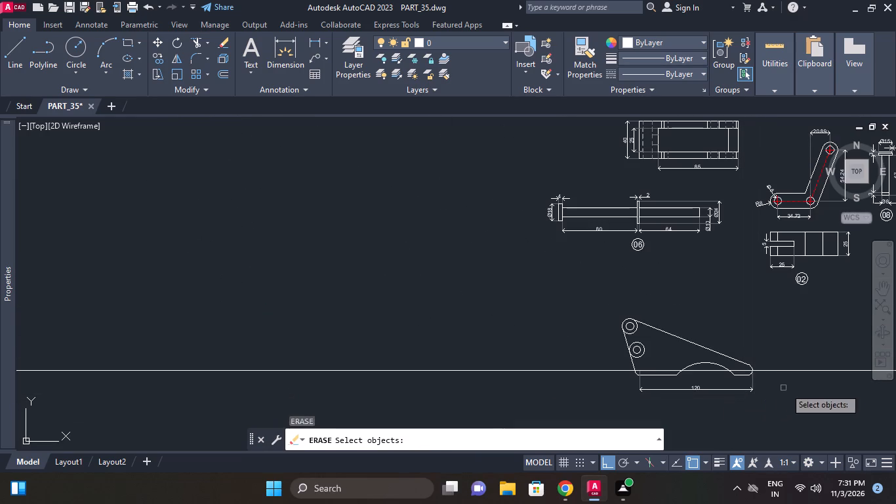
{"action": "left_click", "coordinate": [791, 387]}
{"action": "left_click", "coordinate": [782, 354]}
{"action": "type", "text": "e"}
{"action": "key", "text": "space"}
{"action": "right_click", "coordinate": [787, 369]}
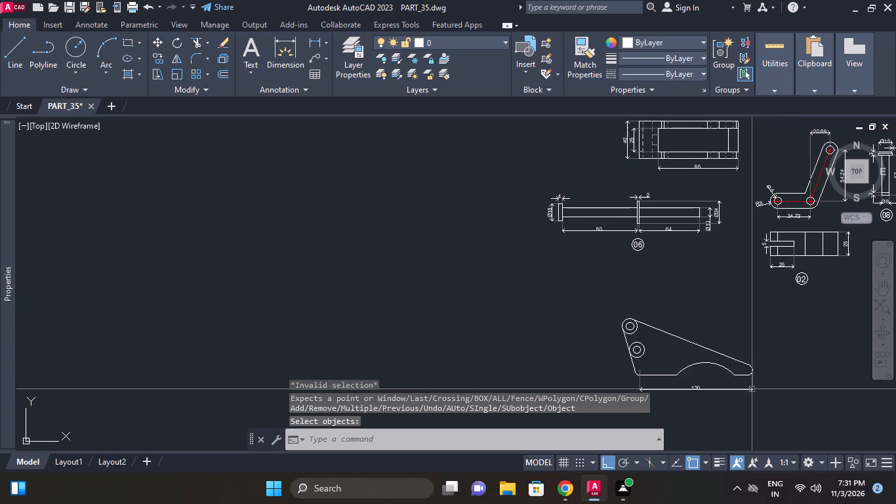
Trim the inner portion of the upper boss's outer circle between the two tangent edges.
{"action": "scroll", "coordinate": [718, 385], "scroll_direction": "up", "scroll_amount": 1}
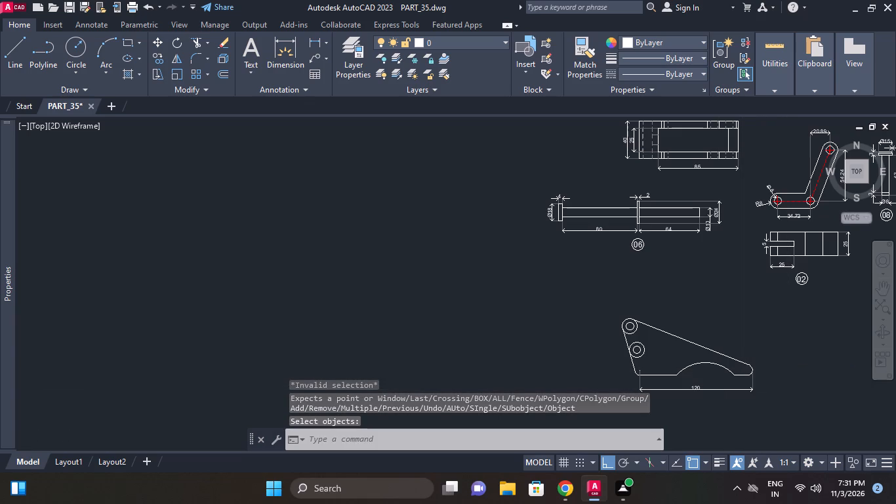
{"action": "scroll", "coordinate": [723, 373], "scroll_direction": "up", "scroll_amount": 2}
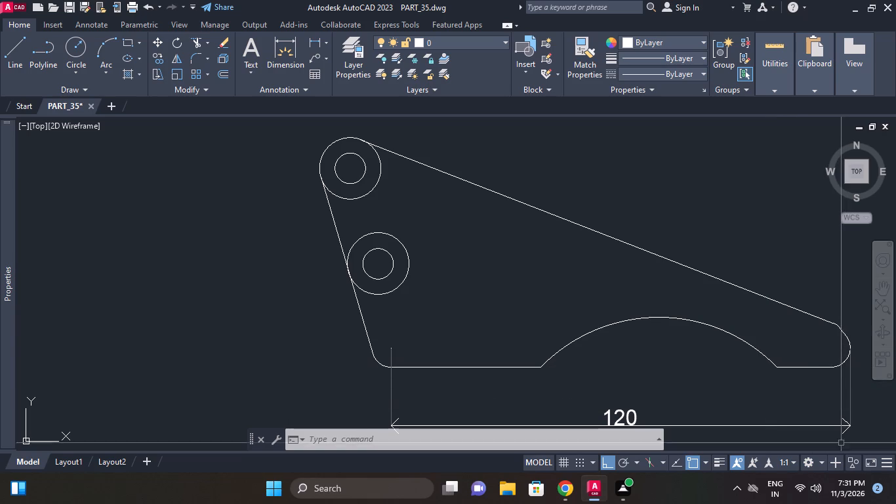
{"action": "middle_click_drag", "start_coordinate": [837, 360], "coordinate": [769, 394]}
{"action": "scroll", "coordinate": [804, 377], "scroll_direction": "down", "scroll_amount": 1}
{"action": "scroll", "coordinate": [638, 333], "scroll_direction": "down", "scroll_amount": 1}
{"action": "middle_click_drag", "start_coordinate": [639, 333], "coordinate": [706, 336]}
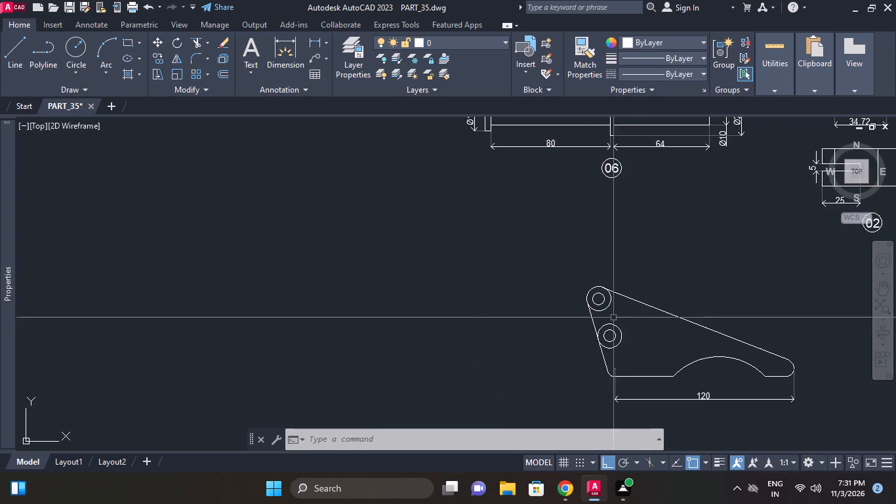
{"action": "middle_click_drag", "start_coordinate": [602, 322], "coordinate": [624, 338]}
{"action": "key", "text": "t"}
{"action": "key", "text": "r"}
{"action": "key", "text": "space"}
{"action": "key", "text": "space"}
{"action": "left_click", "coordinate": [633, 319]}
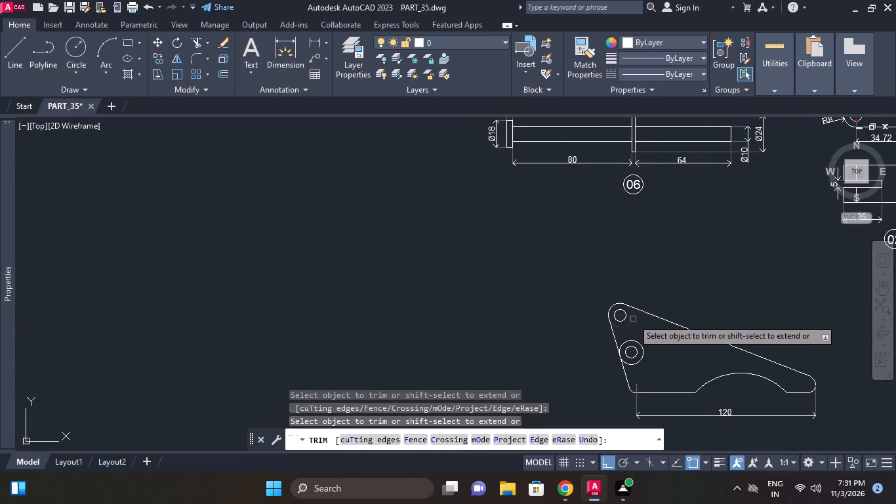
{"action": "key", "text": "Escape"}
{"action": "key", "text": "space"}
{"action": "key", "text": "Escape"}
Erase the outer circle around the lower hole.
{"action": "left_click", "coordinate": [644, 348]}
{"action": "key", "text": "e"}
{"action": "key", "text": "space"}
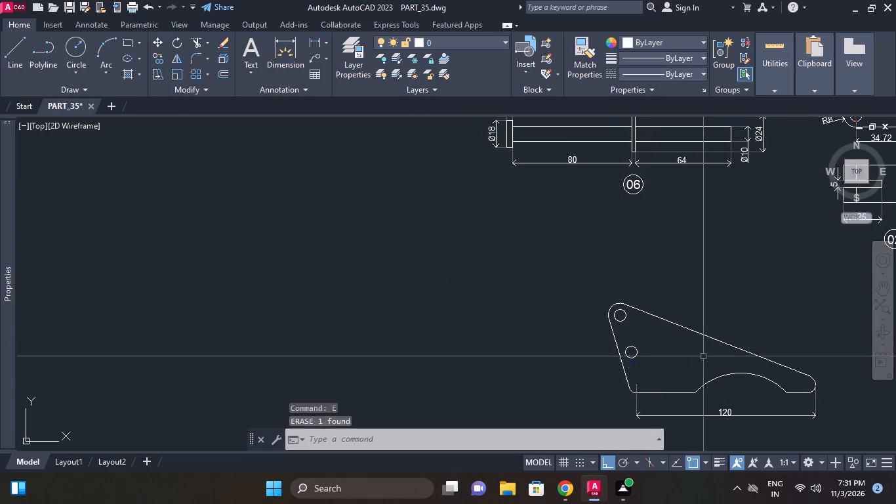
Stretch the 120 dimension line a little farther down to make room beneath the base.
{"action": "middle_click_drag", "start_coordinate": [698, 351], "coordinate": [647, 318]}
{"action": "scroll", "coordinate": [695, 348], "scroll_direction": "down", "scroll_amount": 1}
{"action": "middle_click", "coordinate": [729, 353]}
{"action": "scroll", "coordinate": [729, 352], "scroll_direction": "up", "scroll_amount": 1}
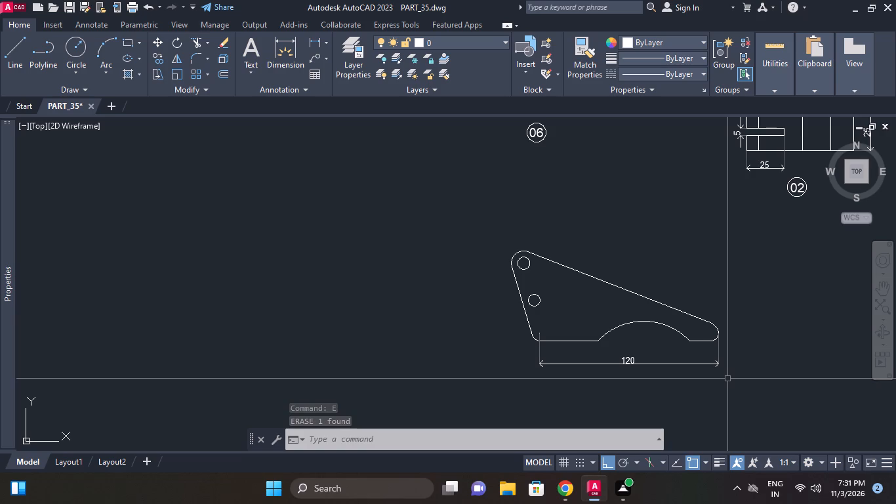
{"action": "scroll", "coordinate": [727, 379], "scroll_direction": "up", "scroll_amount": 1}
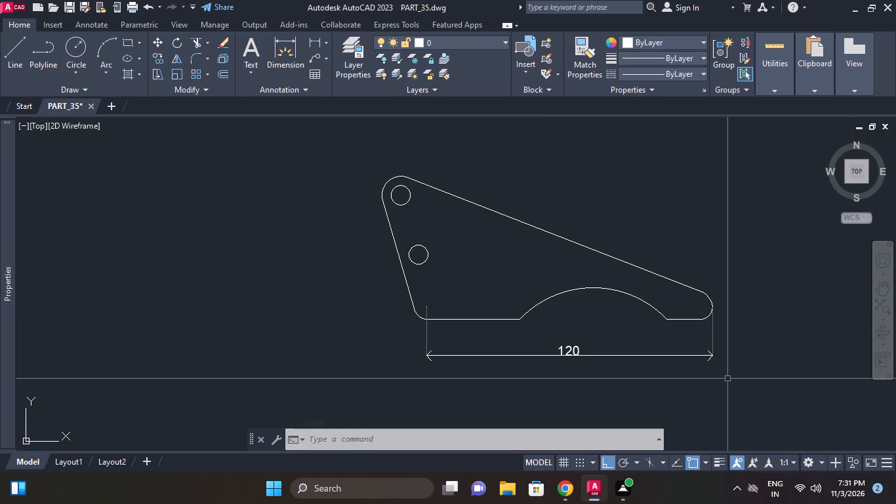
{"action": "key", "text": "s"}
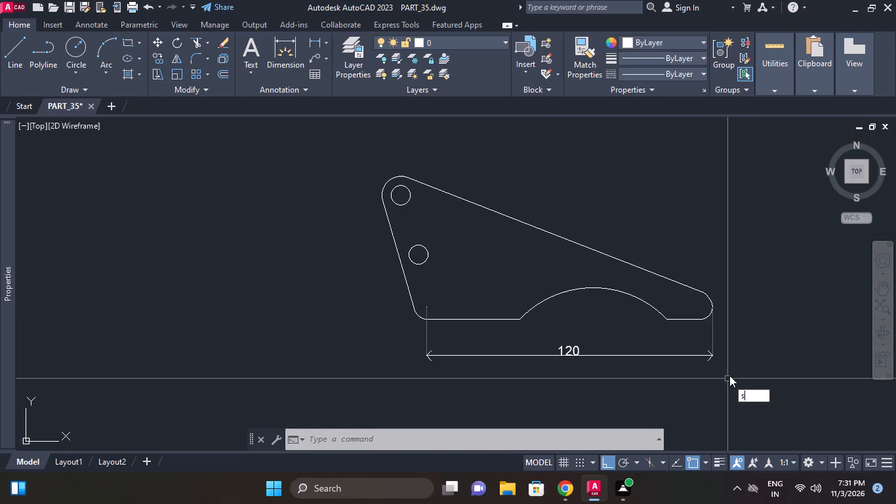
{"action": "left_click", "coordinate": [731, 371]}
{"action": "key", "text": "Escape"}
{"action": "left_click", "coordinate": [733, 378]}
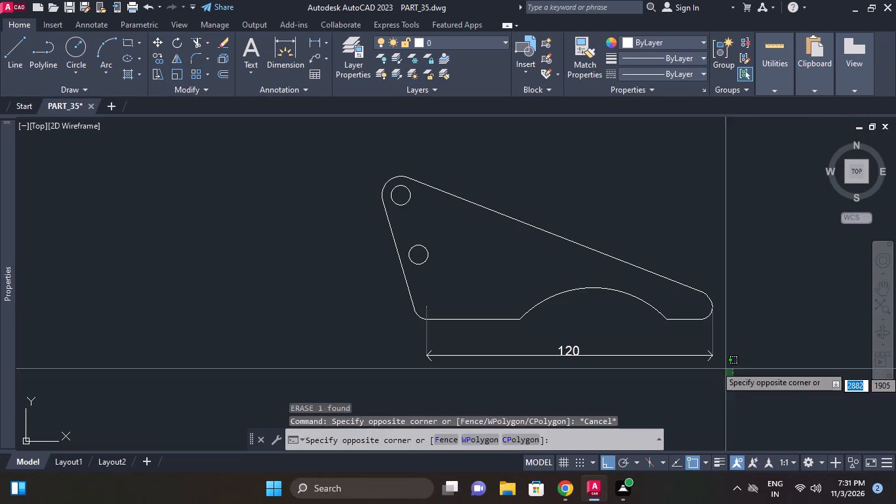
{"action": "left_click", "coordinate": [699, 350]}
{"action": "key", "text": "s"}
{"action": "key", "text": "space"}
{"action": "left_click", "coordinate": [737, 356]}
{"action": "left_click", "coordinate": [737, 367]}
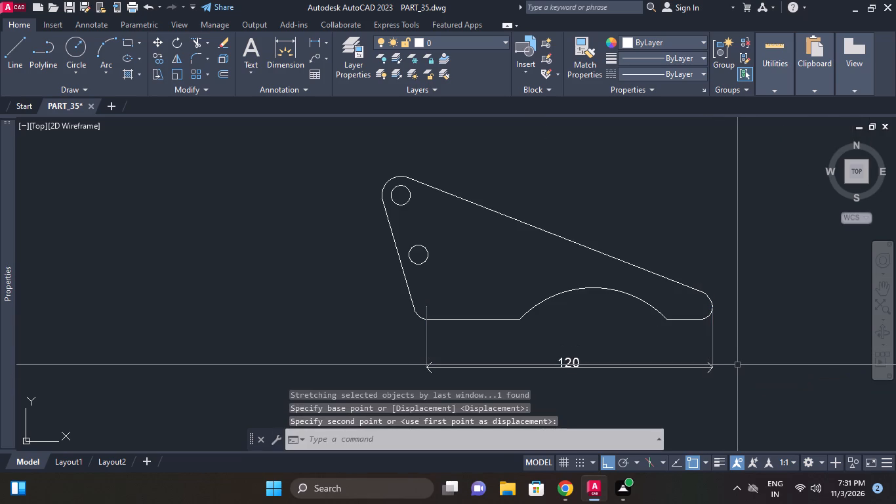
{"action": "key", "text": "Escape"}
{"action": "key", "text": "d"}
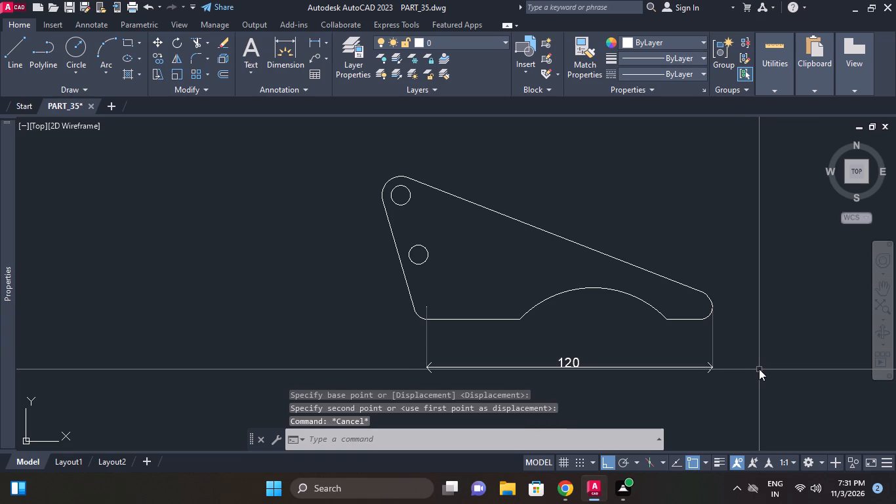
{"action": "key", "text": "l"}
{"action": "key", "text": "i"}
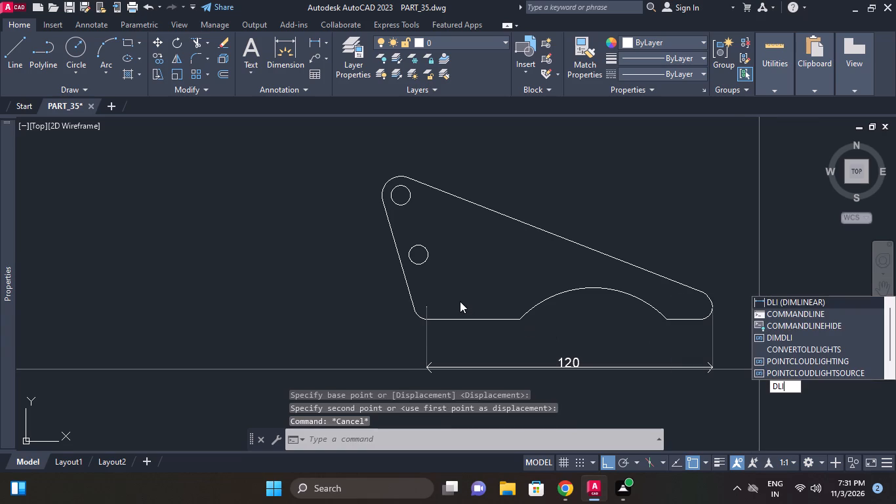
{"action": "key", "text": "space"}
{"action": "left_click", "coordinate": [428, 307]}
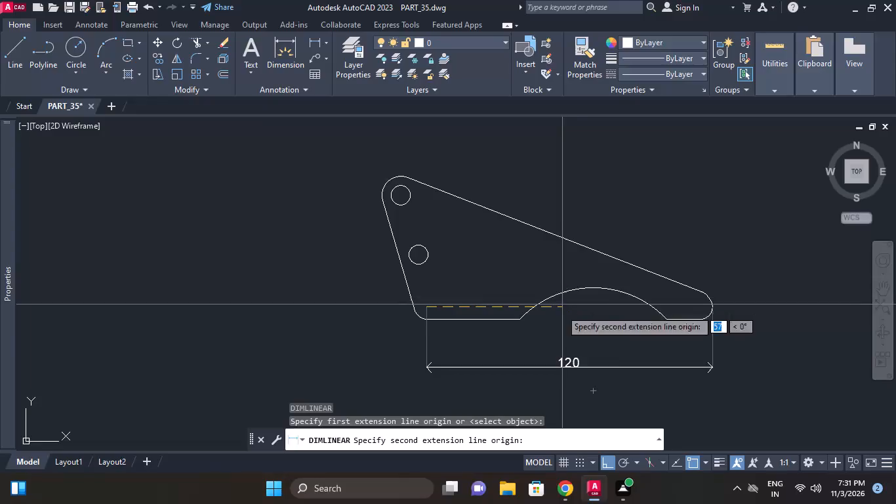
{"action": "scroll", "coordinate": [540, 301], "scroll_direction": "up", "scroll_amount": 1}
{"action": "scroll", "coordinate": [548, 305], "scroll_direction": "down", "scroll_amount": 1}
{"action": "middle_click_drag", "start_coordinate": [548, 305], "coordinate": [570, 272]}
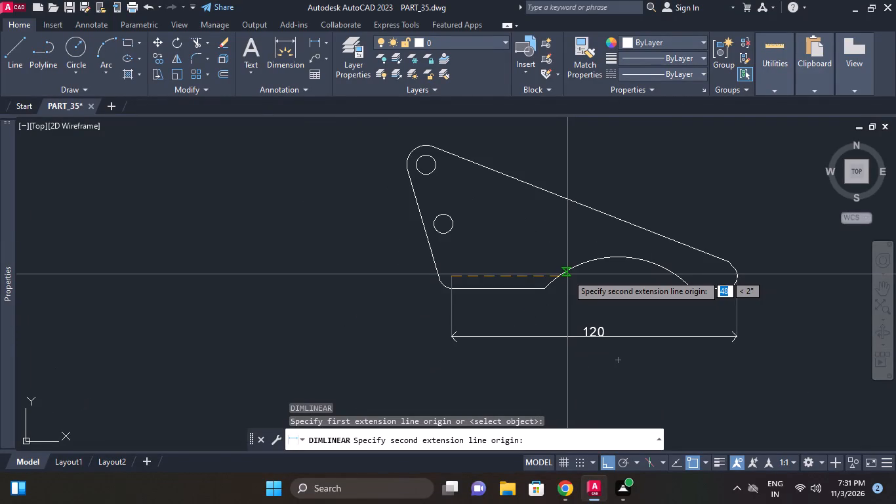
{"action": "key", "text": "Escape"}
Add a horizontal linear dimension from the base arch's centre to the lower-left corner fillet's centre, placed below the 120 dimension.
{"action": "key", "text": "space"}
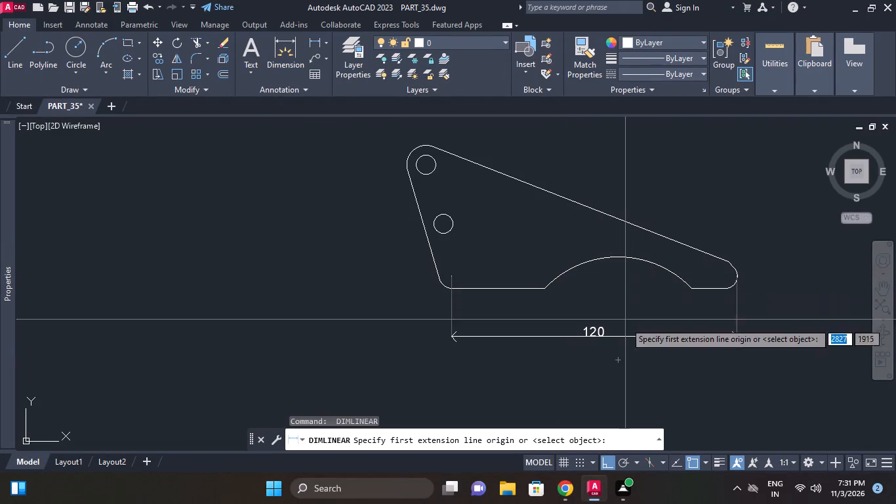
{"action": "left_click", "coordinate": [619, 359]}
{"action": "left_click", "coordinate": [451, 276]}
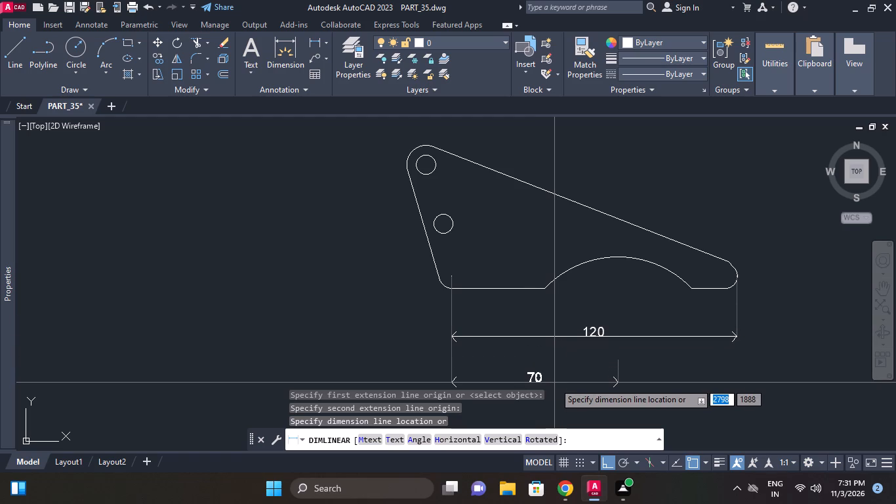
{"action": "middle_click_drag", "start_coordinate": [551, 378], "coordinate": [558, 343]}
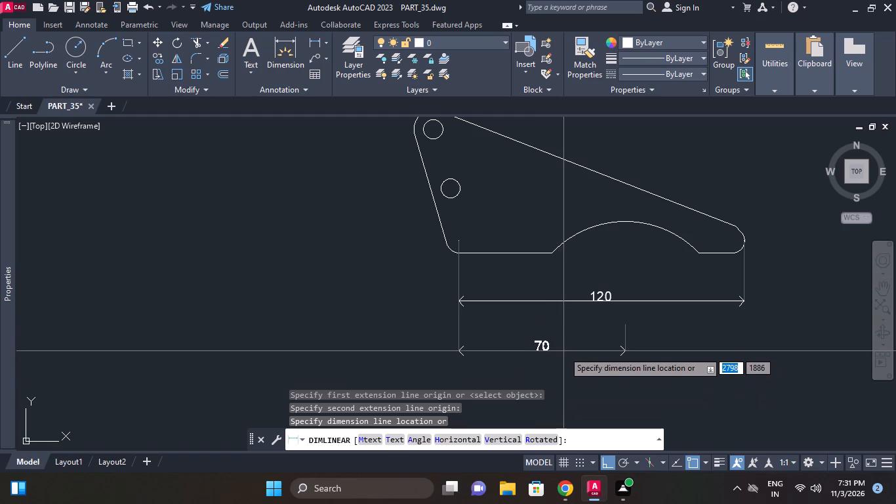
{"action": "left_click", "coordinate": [563, 351]}
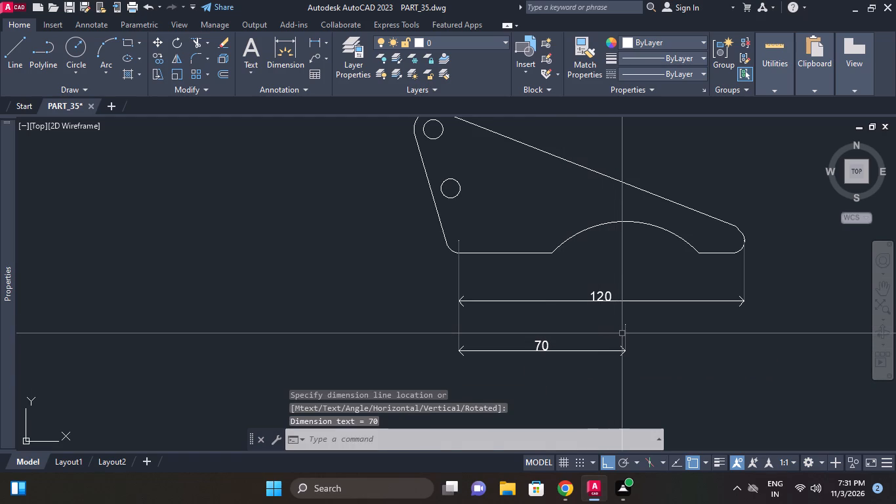
{"action": "left_click", "coordinate": [622, 333]}
{"action": "left_click", "coordinate": [652, 317]}
{"action": "key", "text": "Escape"}
Add a vertical linear dimension between the short base edge beside the arch and the arch's centre.
{"action": "key", "text": "space"}
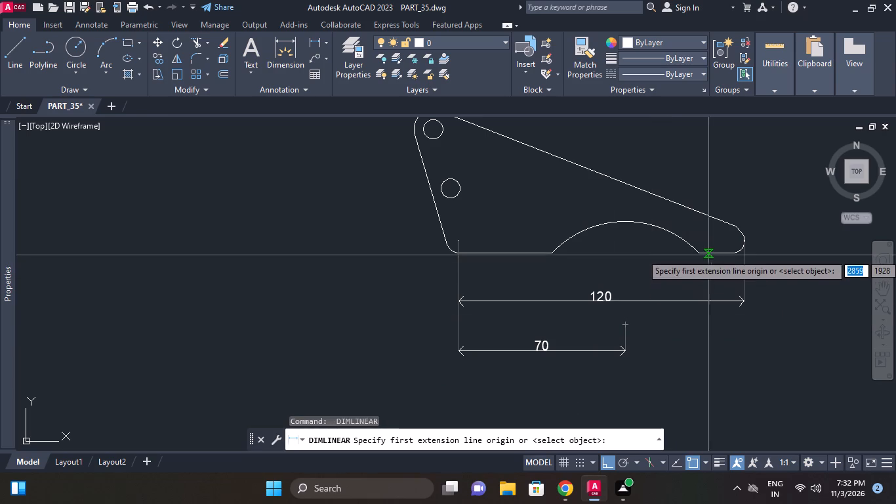
{"action": "left_click", "coordinate": [714, 251]}
{"action": "left_click", "coordinate": [626, 323]}
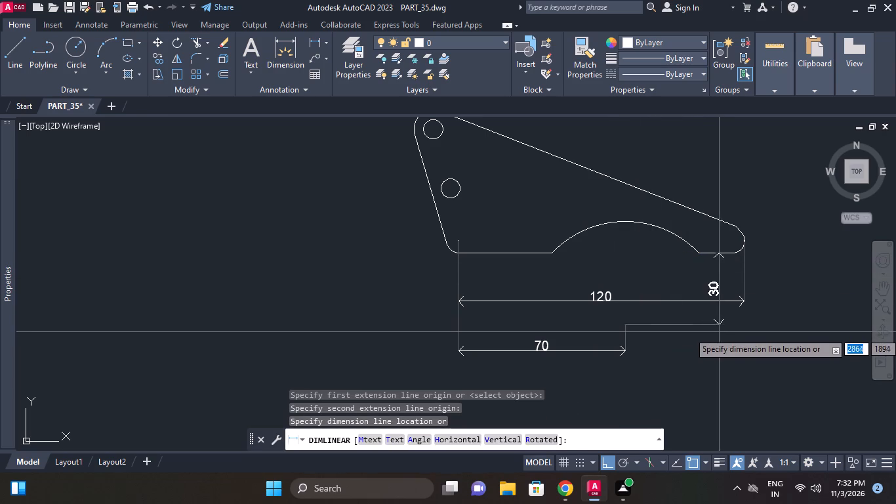
{"action": "left_click", "coordinate": [720, 316]}
{"action": "key", "text": "Escape"}
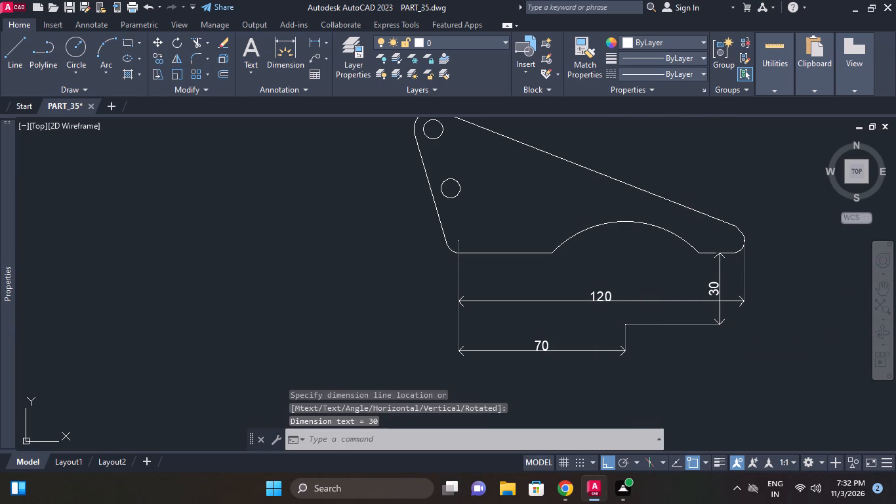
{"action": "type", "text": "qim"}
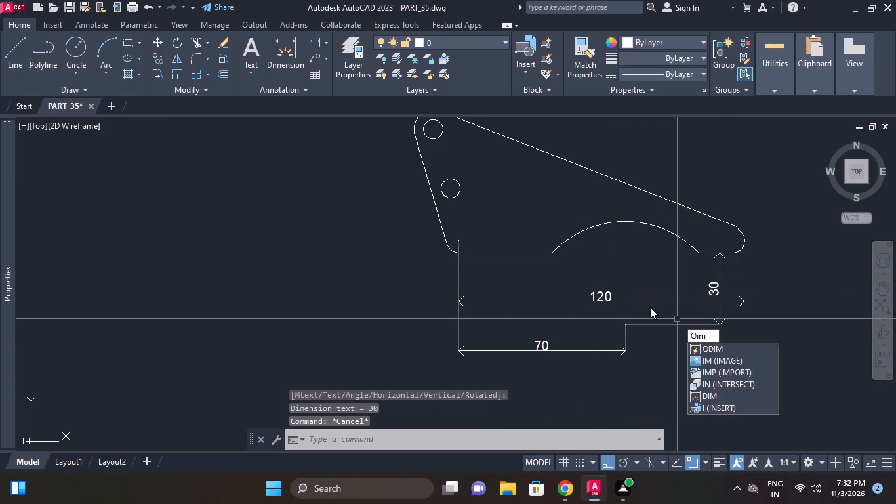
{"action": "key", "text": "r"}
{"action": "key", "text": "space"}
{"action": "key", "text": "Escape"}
Add a radius dimension to the arched base cutout, with its text inside the arch.
{"action": "type", "text": "dimr"}
{"action": "key", "text": "space"}
{"action": "left_click", "coordinate": [666, 231]}
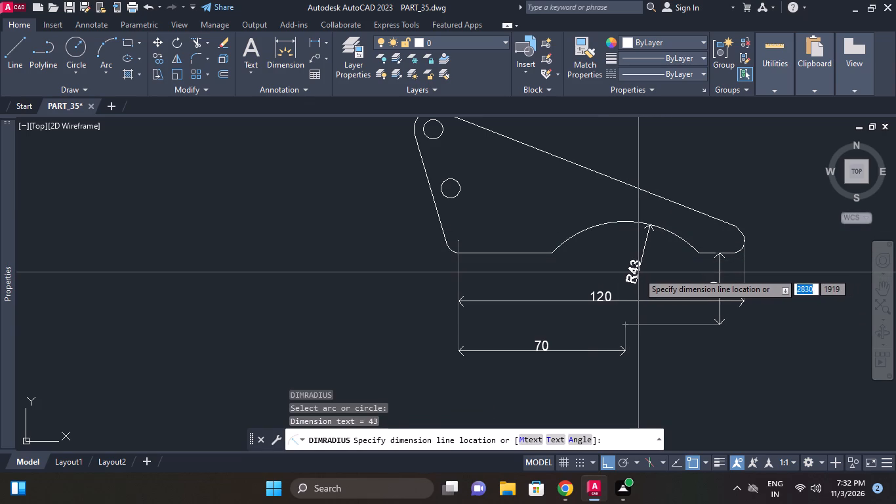
{"action": "left_click", "coordinate": [638, 272]}
{"action": "key", "text": "Escape"}
Draw a line extending the arch's radius dimension line down to the arch's centre point.
{"action": "middle_click_drag", "start_coordinate": [641, 295], "coordinate": [645, 280]}
{"action": "scroll", "coordinate": [645, 280], "scroll_direction": "up", "scroll_amount": 1}
{"action": "type", "text": "l"}
{"action": "key", "text": "space"}
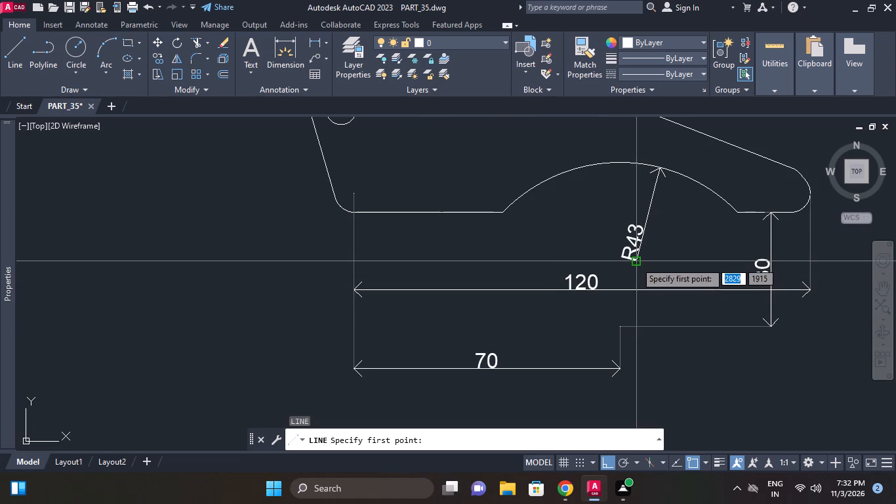
{"action": "left_click", "coordinate": [636, 262]}
{"action": "left_click", "coordinate": [619, 327]}
{"action": "key", "text": "Escape"}
{"action": "middle_click", "coordinate": [672, 289]}
{"action": "scroll", "coordinate": [672, 289], "scroll_direction": "down", "scroll_amount": 1}
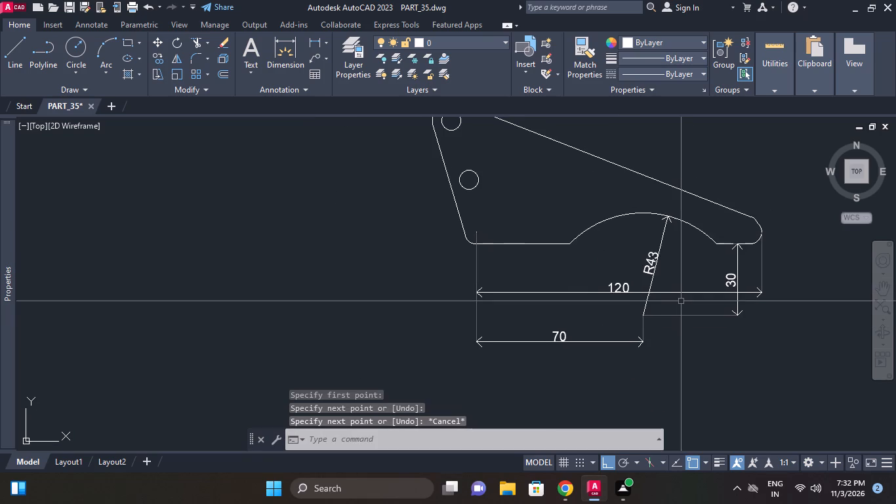
{"action": "key", "text": "Escape"}
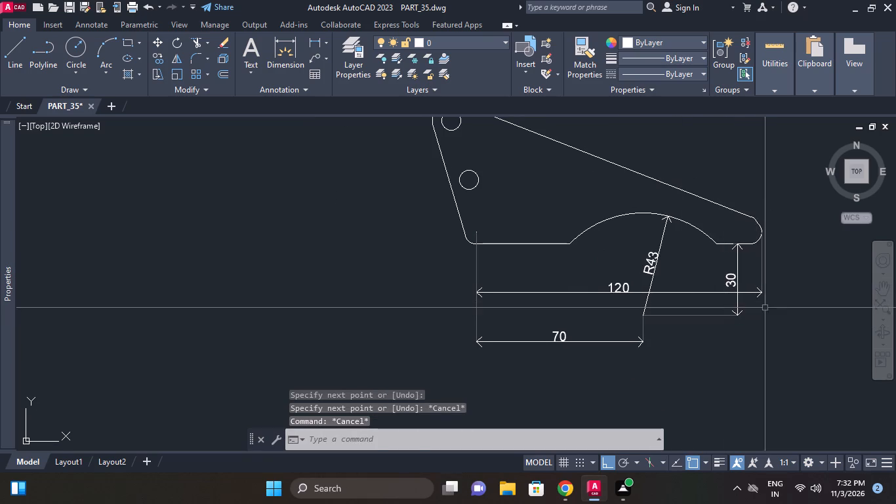
Stretch the 120 dimension line straight down so it sits below the 70 dimension.
{"action": "left_click", "coordinate": [779, 308]}
{"action": "left_click", "coordinate": [756, 283]}
{"action": "key", "text": "s"}
{"action": "key", "text": "space"}
{"action": "left_click", "coordinate": [777, 297]}
{"action": "left_click", "coordinate": [771, 389]}
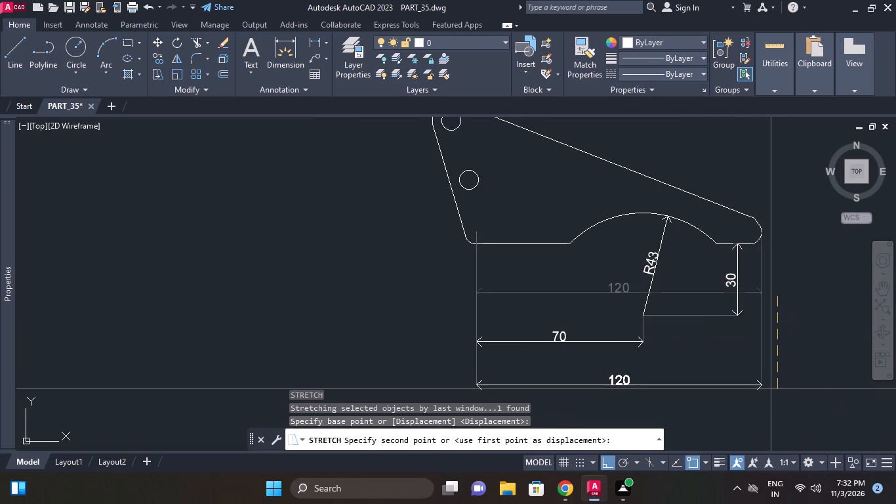
{"action": "key", "text": "Escape"}
Stretch the 70 dimension line slightly upward, closer to the arch's centre.
{"action": "scroll", "coordinate": [664, 357], "scroll_direction": "up", "scroll_amount": 2}
{"action": "left_click", "coordinate": [666, 361]}
{"action": "left_click", "coordinate": [577, 308]}
{"action": "key", "text": "s"}
{"action": "key", "text": "space"}
{"action": "left_click", "coordinate": [718, 391]}
{"action": "left_click", "coordinate": [713, 365]}
{"action": "middle_click_drag", "start_coordinate": [701, 331], "coordinate": [698, 324]}
{"action": "scroll", "coordinate": [701, 331], "scroll_direction": "down", "scroll_amount": 3}
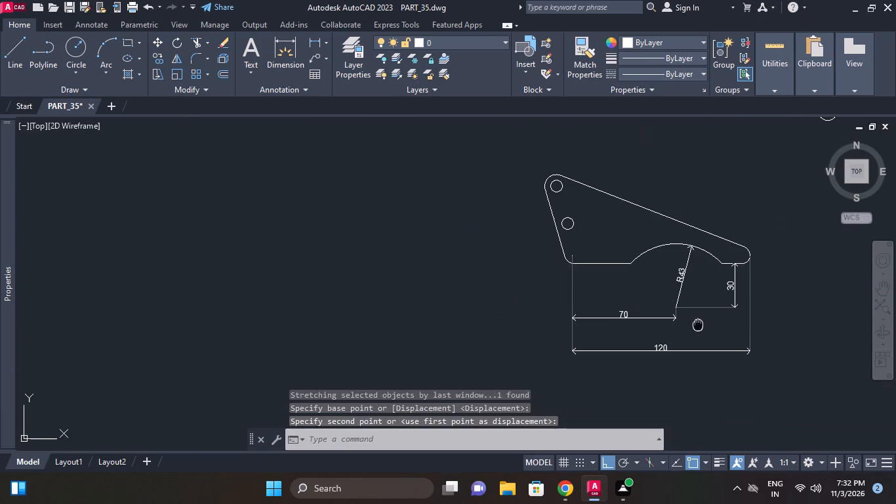
Stretch the 120 dimension line slightly upward, closer to the 70 dimension.
{"action": "key", "text": "Escape"}
{"action": "left_click", "coordinate": [764, 386]}
{"action": "left_click", "coordinate": [737, 357]}
{"action": "key", "text": "s"}
{"action": "key", "text": "space"}
{"action": "left_click", "coordinate": [787, 365]}
{"action": "left_click", "coordinate": [734, 346]}
{"action": "key", "text": "space"}
{"action": "left_click", "coordinate": [844, 369]}
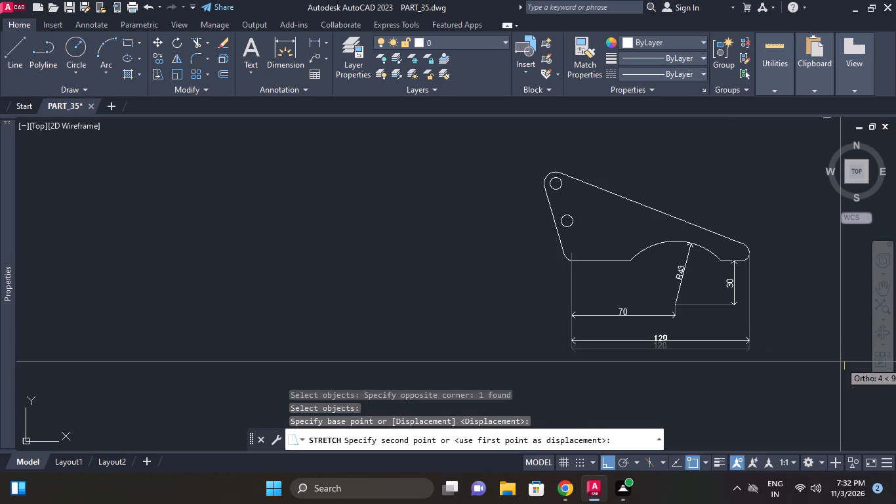
{"action": "left_click", "coordinate": [840, 357]}
{"action": "key", "text": "Escape"}
{"action": "middle_click_drag", "start_coordinate": [786, 322], "coordinate": [735, 346]}
Add a radius dimension to the lower rounded corner at the plate's right tip, placed outside the outline.
{"action": "key", "text": "d"}
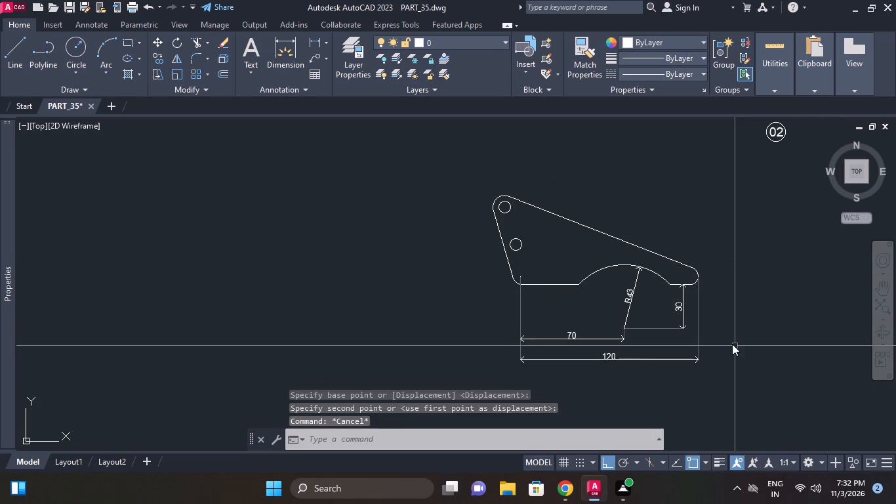
{"action": "type", "text": "im"}
{"action": "key", "text": "r"}
{"action": "key", "text": "space"}
{"action": "scroll", "coordinate": [704, 317], "scroll_direction": "up", "scroll_amount": 1}
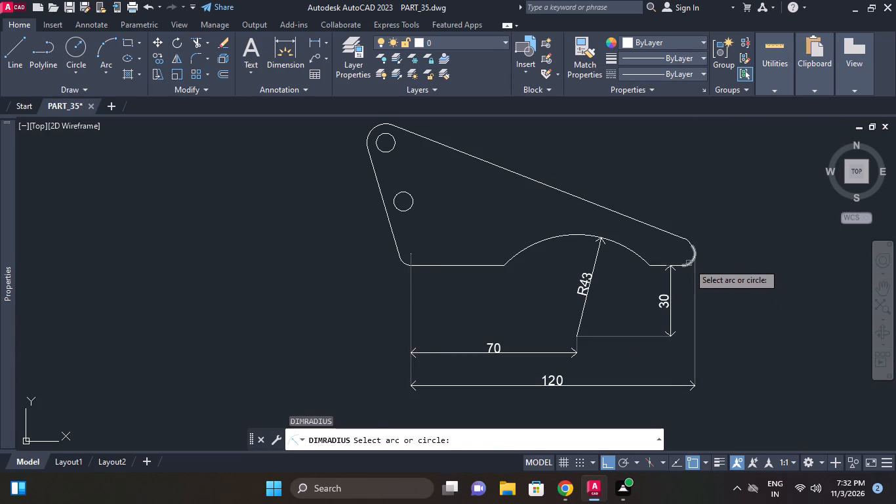
{"action": "left_click", "coordinate": [689, 263]}
{"action": "left_click", "coordinate": [711, 278]}
{"action": "key", "text": "Escape"}
Edit the right corner's radius dimension text to read 3XR5.
{"action": "double_click", "coordinate": [714, 278]}
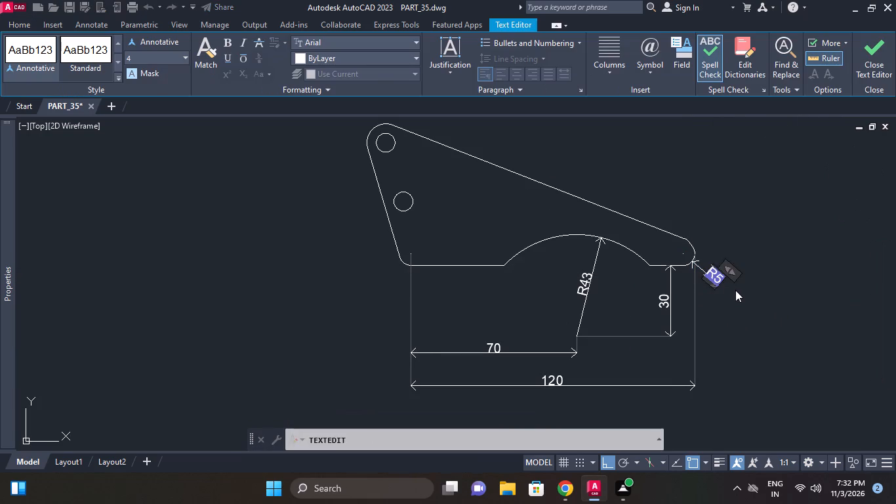
{"action": "type", "text": "3x"}
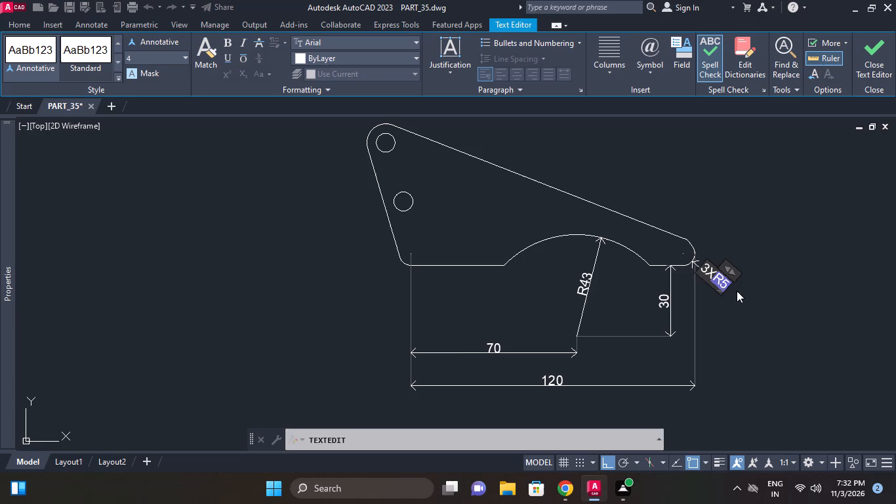
{"action": "left_click", "coordinate": [863, 217]}
{"action": "key", "text": "Escape"}
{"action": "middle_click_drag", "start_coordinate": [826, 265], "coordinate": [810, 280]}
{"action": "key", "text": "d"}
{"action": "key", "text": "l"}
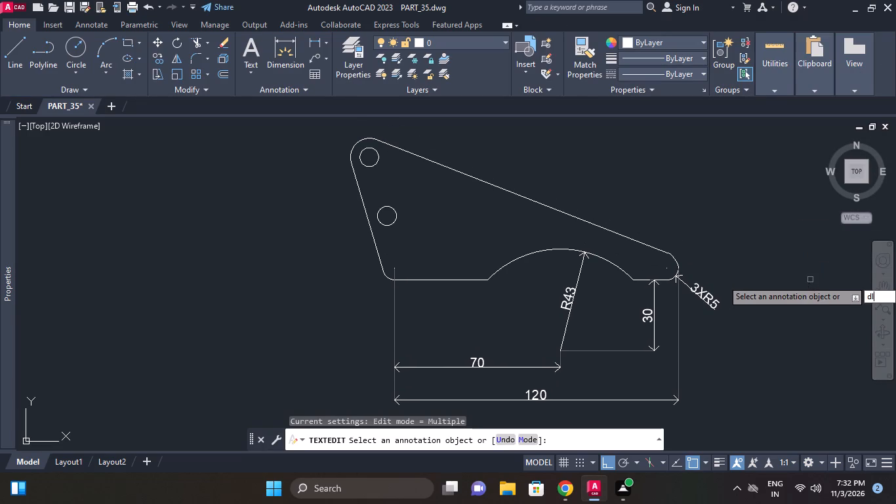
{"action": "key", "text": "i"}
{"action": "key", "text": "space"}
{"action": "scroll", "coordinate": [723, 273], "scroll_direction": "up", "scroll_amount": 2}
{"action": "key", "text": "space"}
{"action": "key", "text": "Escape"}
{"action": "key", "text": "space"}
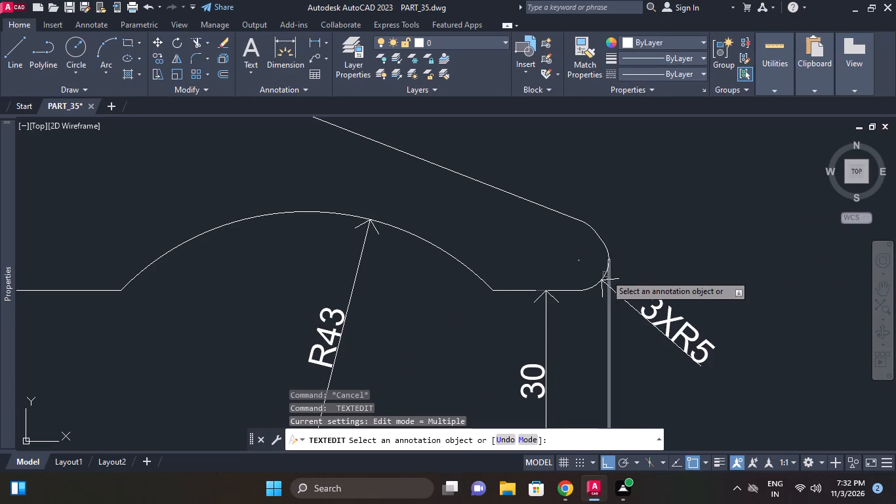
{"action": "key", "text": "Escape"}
Add a vertical linear dimension from the right corner arc's centre to the base edge, placed outside the plate's right tip.
{"action": "type", "text": "dli"}
{"action": "key", "text": "space"}
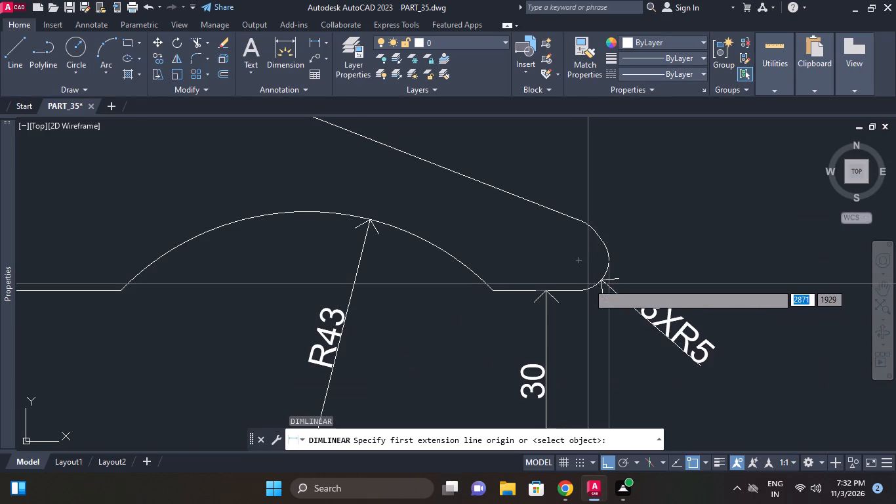
{"action": "left_click", "coordinate": [579, 259]}
{"action": "left_click", "coordinate": [579, 289]}
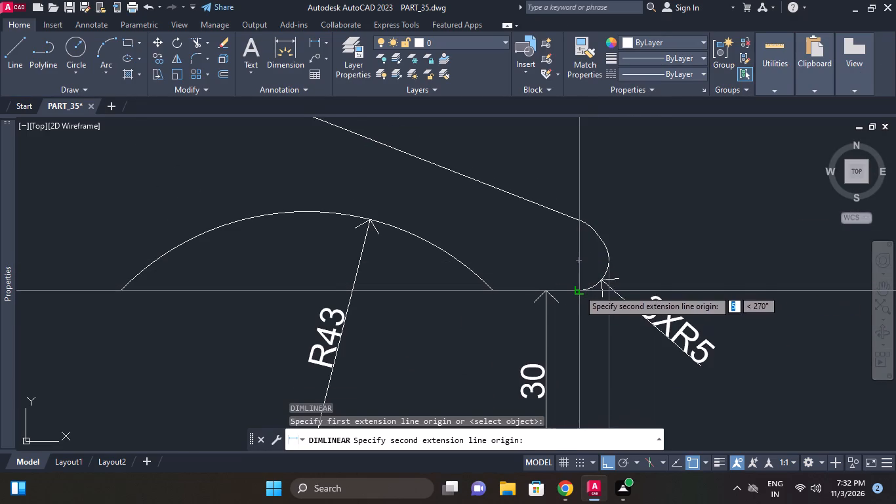
{"action": "scroll", "coordinate": [698, 269], "scroll_direction": "up", "scroll_amount": 1}
{"action": "left_click", "coordinate": [701, 274]}
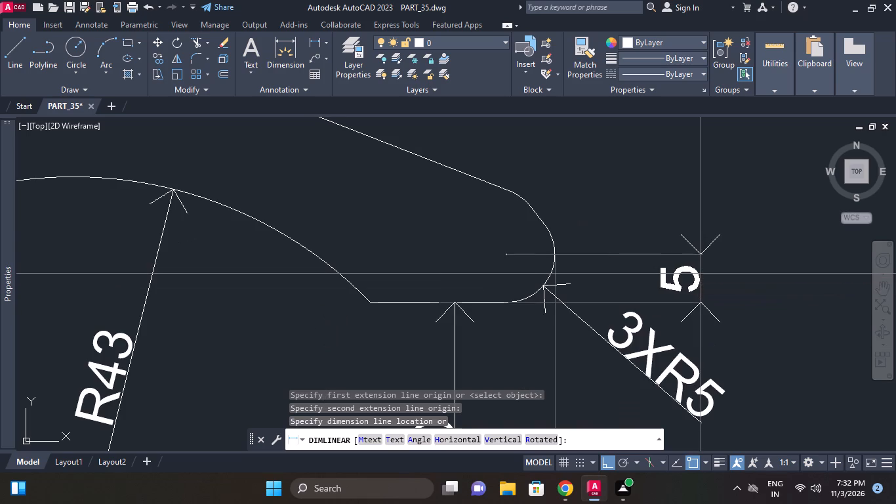
{"action": "left_click", "coordinate": [703, 279]}
{"action": "left_click", "coordinate": [670, 246]}
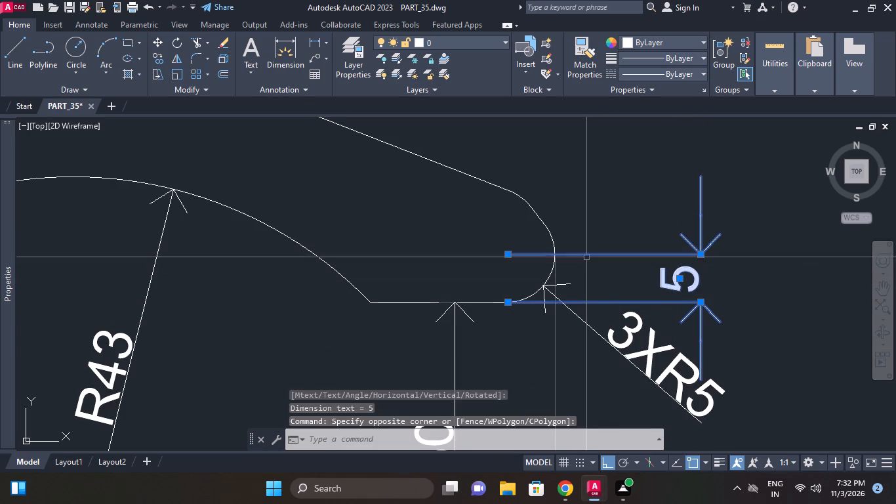
{"action": "key", "text": "space"}
{"action": "key", "text": "Escape"}
Add a horizontal linear dimension from the right corner arc's centre to the arc's upper end, placed above the tip.
{"action": "key", "text": "space"}
{"action": "left_click", "coordinate": [507, 255]}
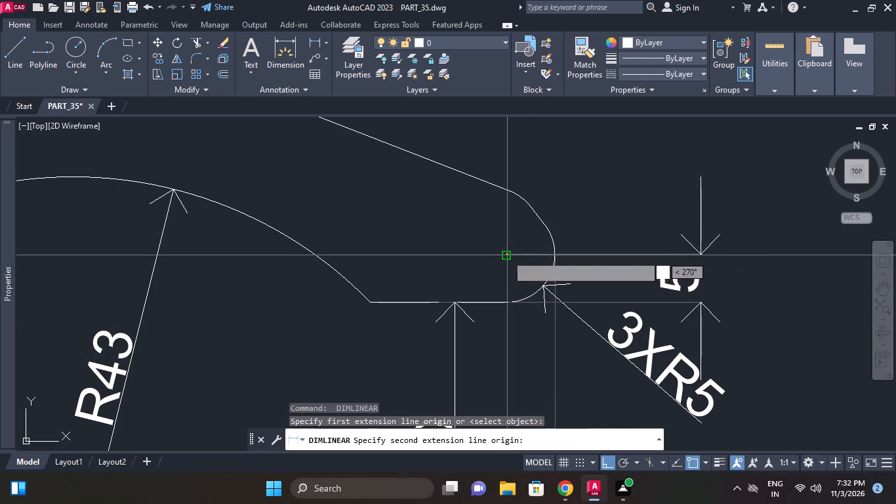
{"action": "left_click", "coordinate": [544, 228]}
{"action": "middle_click_drag", "start_coordinate": [536, 184], "coordinate": [540, 218]}
{"action": "scroll", "coordinate": [536, 184], "scroll_direction": "down", "scroll_amount": 1}
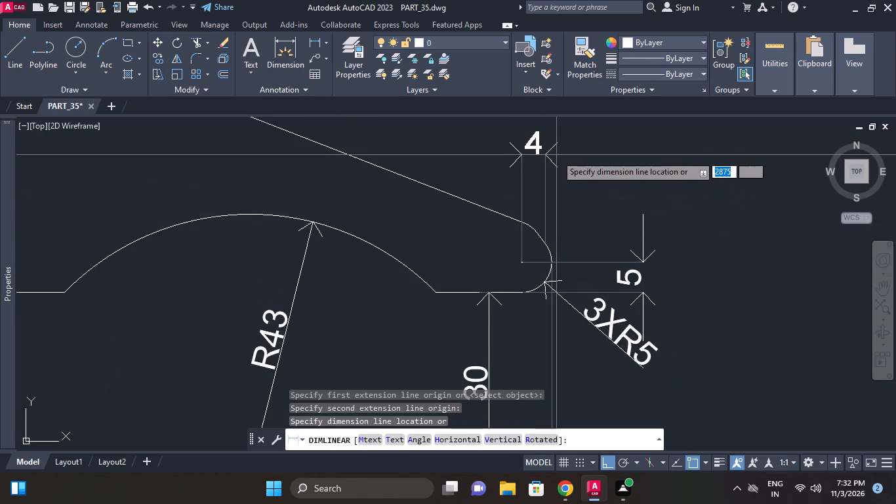
{"action": "left_click", "coordinate": [558, 163]}
Move the new horizontal dimension's second extension origin to the upper end of the tip's short slanted edge.
{"action": "left_click", "coordinate": [547, 174]}
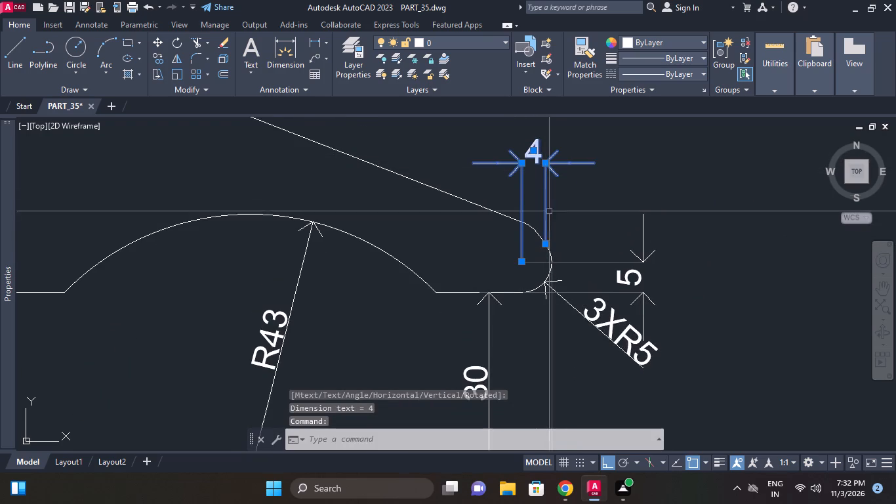
{"action": "left_click", "coordinate": [547, 245]}
{"action": "left_click", "coordinate": [535, 226]}
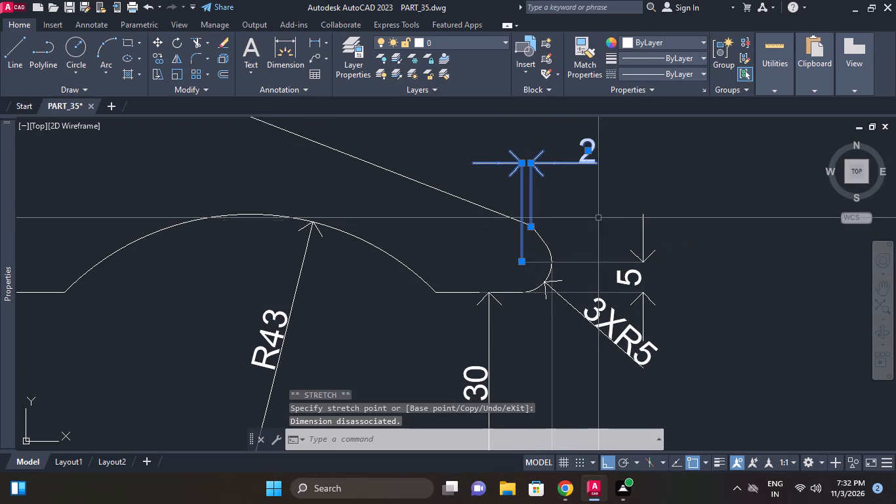
Set the precision of the horizontal dimension above the right tip to two decimal places (0.00).
{"action": "right_click", "coordinate": [607, 151]}
{"action": "left_click", "coordinate": [670, 131]}
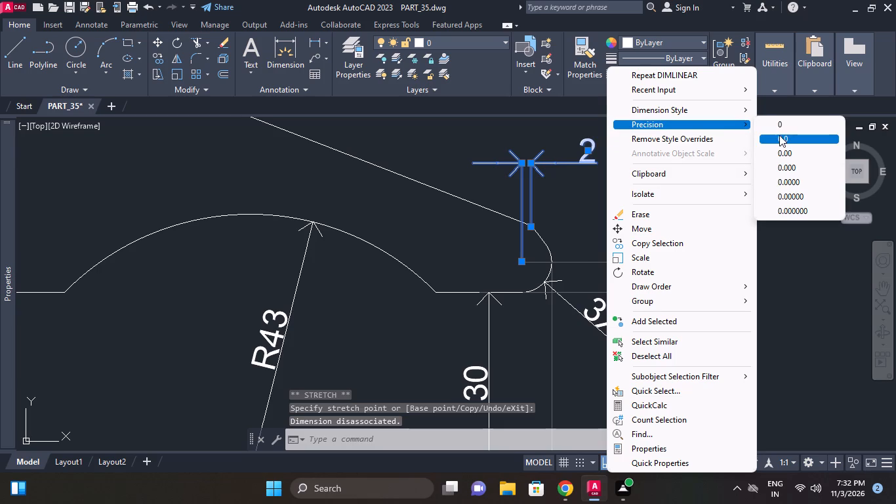
{"action": "left_click", "coordinate": [785, 148]}
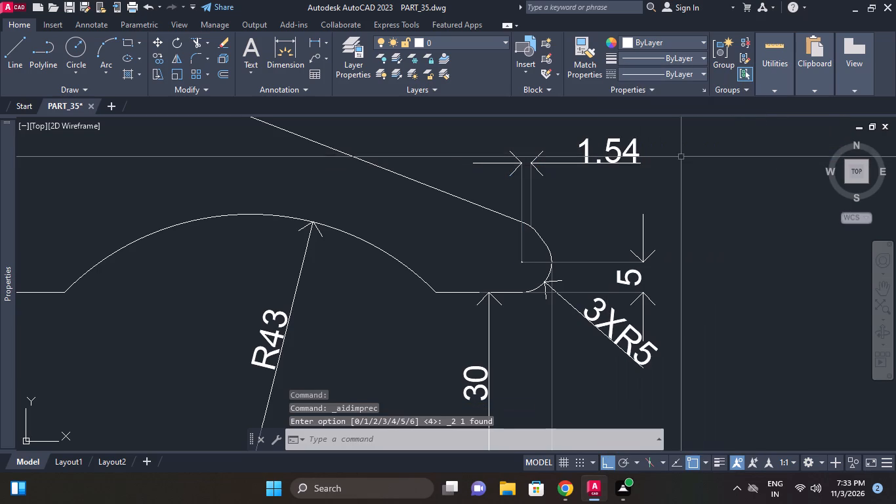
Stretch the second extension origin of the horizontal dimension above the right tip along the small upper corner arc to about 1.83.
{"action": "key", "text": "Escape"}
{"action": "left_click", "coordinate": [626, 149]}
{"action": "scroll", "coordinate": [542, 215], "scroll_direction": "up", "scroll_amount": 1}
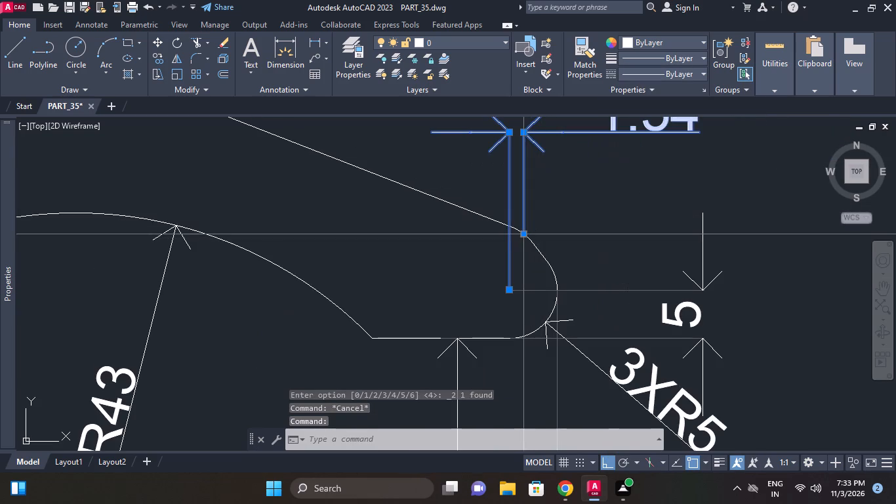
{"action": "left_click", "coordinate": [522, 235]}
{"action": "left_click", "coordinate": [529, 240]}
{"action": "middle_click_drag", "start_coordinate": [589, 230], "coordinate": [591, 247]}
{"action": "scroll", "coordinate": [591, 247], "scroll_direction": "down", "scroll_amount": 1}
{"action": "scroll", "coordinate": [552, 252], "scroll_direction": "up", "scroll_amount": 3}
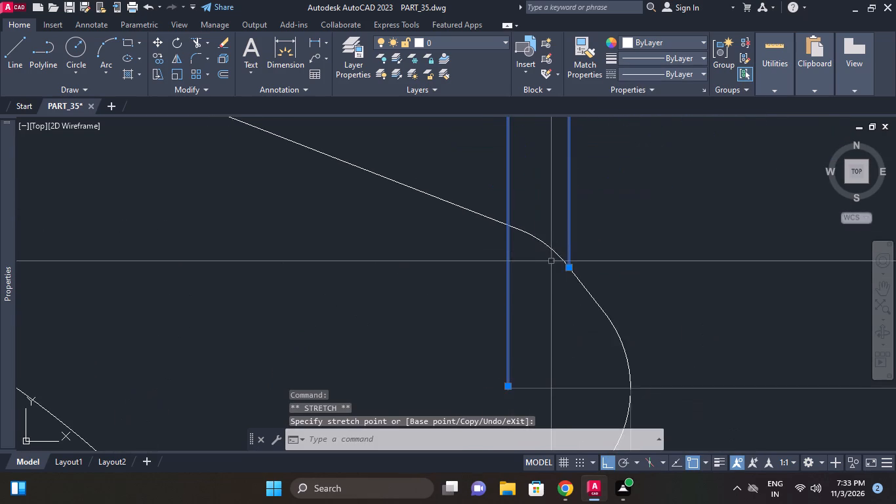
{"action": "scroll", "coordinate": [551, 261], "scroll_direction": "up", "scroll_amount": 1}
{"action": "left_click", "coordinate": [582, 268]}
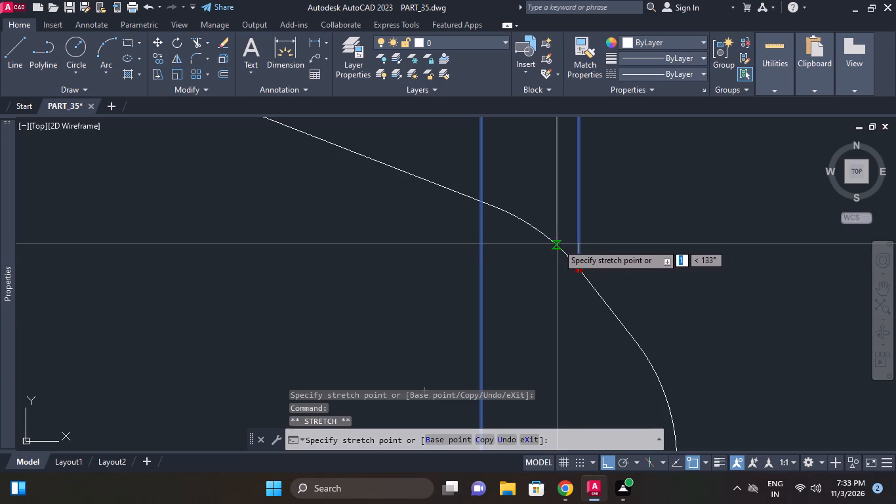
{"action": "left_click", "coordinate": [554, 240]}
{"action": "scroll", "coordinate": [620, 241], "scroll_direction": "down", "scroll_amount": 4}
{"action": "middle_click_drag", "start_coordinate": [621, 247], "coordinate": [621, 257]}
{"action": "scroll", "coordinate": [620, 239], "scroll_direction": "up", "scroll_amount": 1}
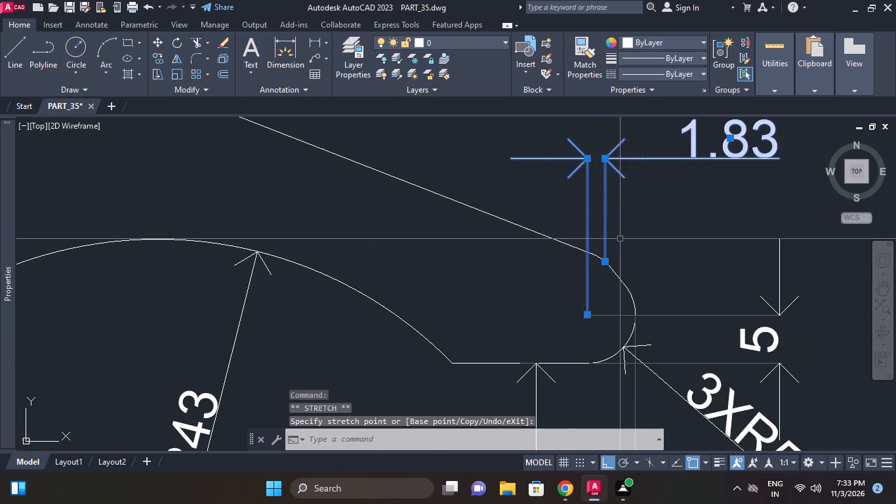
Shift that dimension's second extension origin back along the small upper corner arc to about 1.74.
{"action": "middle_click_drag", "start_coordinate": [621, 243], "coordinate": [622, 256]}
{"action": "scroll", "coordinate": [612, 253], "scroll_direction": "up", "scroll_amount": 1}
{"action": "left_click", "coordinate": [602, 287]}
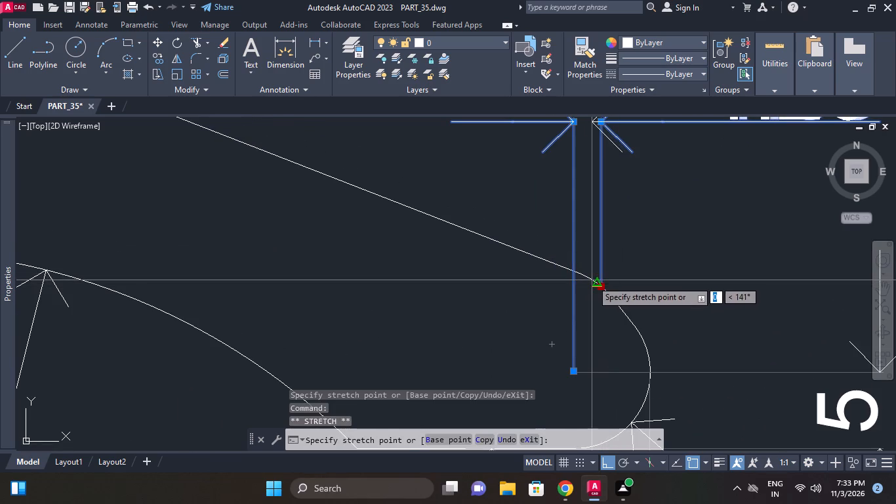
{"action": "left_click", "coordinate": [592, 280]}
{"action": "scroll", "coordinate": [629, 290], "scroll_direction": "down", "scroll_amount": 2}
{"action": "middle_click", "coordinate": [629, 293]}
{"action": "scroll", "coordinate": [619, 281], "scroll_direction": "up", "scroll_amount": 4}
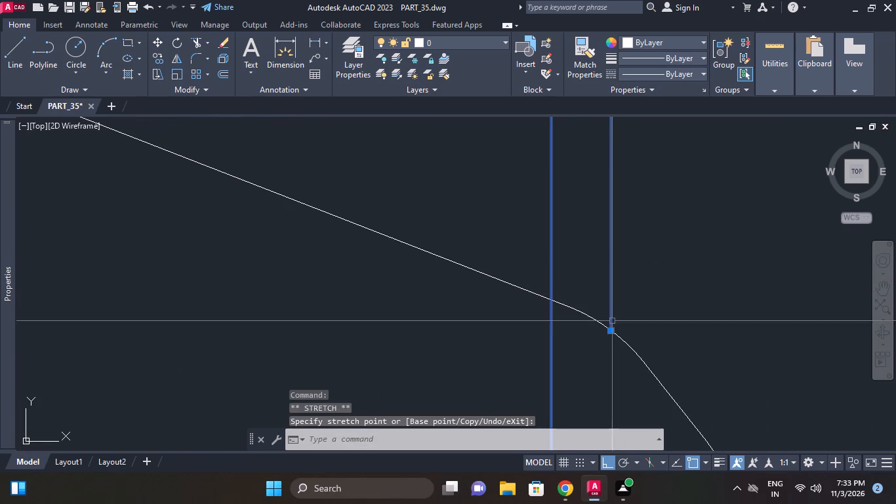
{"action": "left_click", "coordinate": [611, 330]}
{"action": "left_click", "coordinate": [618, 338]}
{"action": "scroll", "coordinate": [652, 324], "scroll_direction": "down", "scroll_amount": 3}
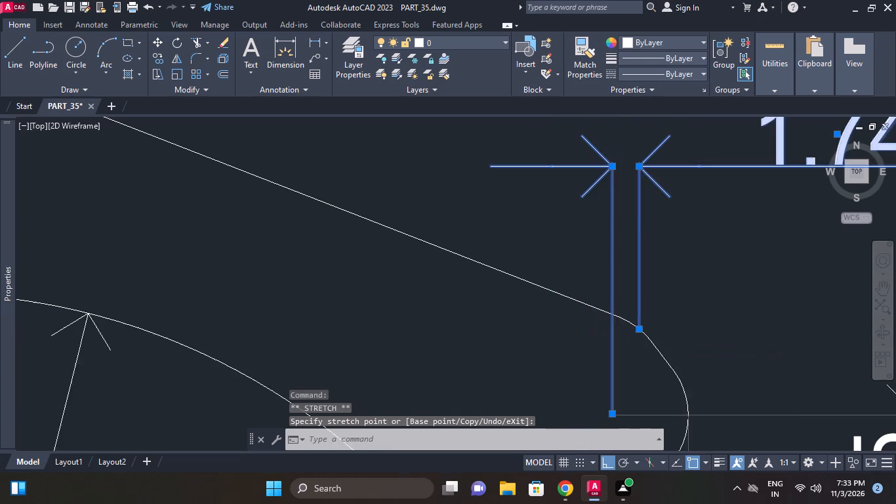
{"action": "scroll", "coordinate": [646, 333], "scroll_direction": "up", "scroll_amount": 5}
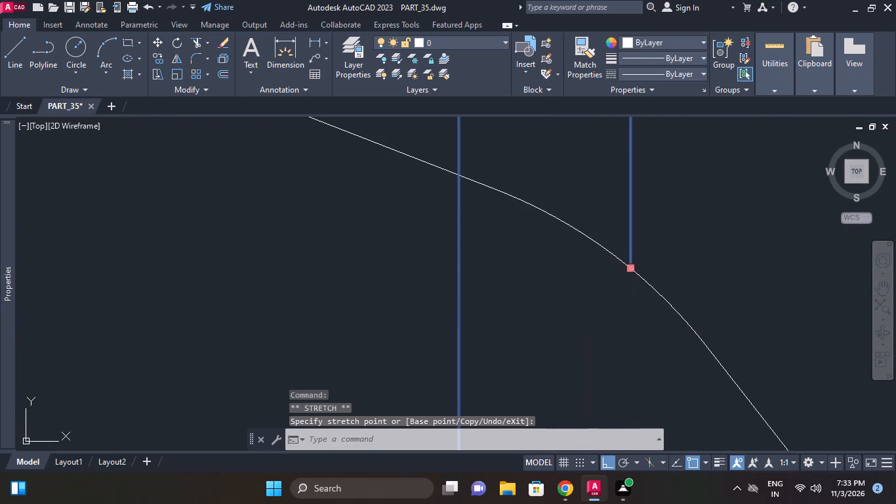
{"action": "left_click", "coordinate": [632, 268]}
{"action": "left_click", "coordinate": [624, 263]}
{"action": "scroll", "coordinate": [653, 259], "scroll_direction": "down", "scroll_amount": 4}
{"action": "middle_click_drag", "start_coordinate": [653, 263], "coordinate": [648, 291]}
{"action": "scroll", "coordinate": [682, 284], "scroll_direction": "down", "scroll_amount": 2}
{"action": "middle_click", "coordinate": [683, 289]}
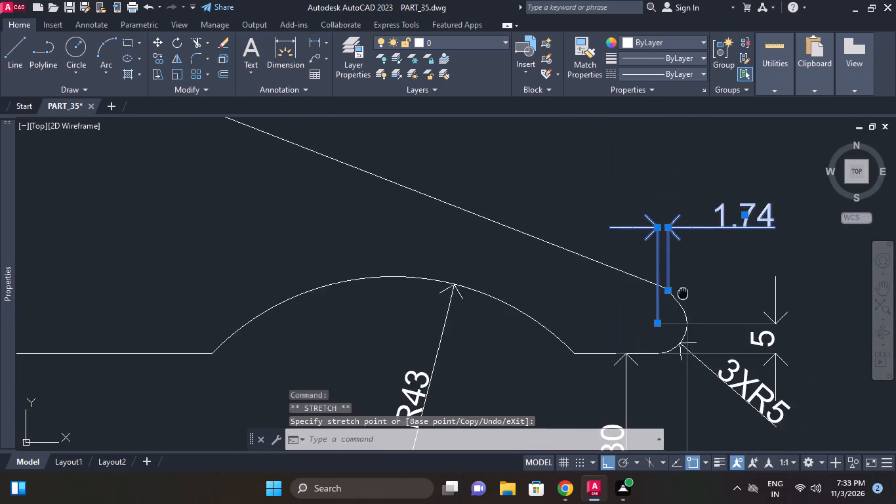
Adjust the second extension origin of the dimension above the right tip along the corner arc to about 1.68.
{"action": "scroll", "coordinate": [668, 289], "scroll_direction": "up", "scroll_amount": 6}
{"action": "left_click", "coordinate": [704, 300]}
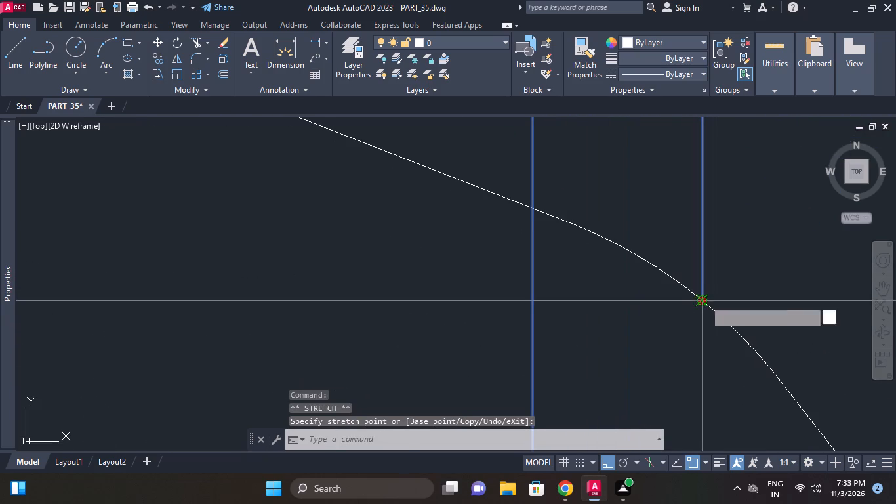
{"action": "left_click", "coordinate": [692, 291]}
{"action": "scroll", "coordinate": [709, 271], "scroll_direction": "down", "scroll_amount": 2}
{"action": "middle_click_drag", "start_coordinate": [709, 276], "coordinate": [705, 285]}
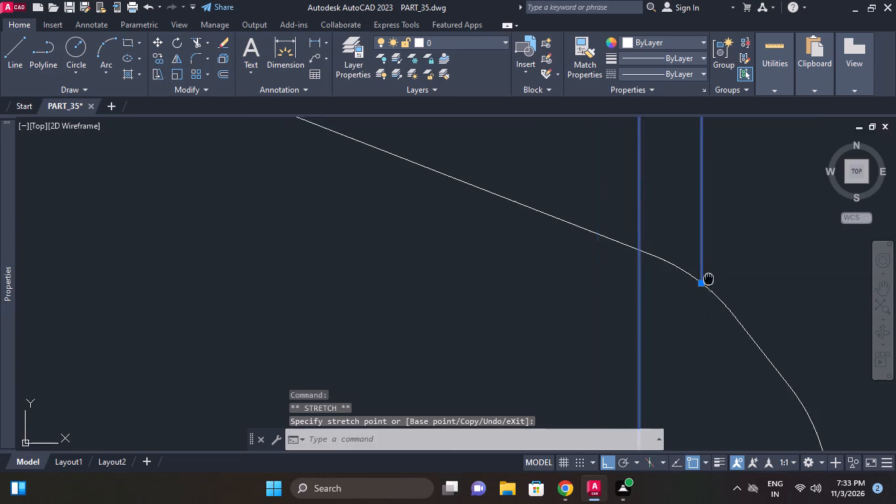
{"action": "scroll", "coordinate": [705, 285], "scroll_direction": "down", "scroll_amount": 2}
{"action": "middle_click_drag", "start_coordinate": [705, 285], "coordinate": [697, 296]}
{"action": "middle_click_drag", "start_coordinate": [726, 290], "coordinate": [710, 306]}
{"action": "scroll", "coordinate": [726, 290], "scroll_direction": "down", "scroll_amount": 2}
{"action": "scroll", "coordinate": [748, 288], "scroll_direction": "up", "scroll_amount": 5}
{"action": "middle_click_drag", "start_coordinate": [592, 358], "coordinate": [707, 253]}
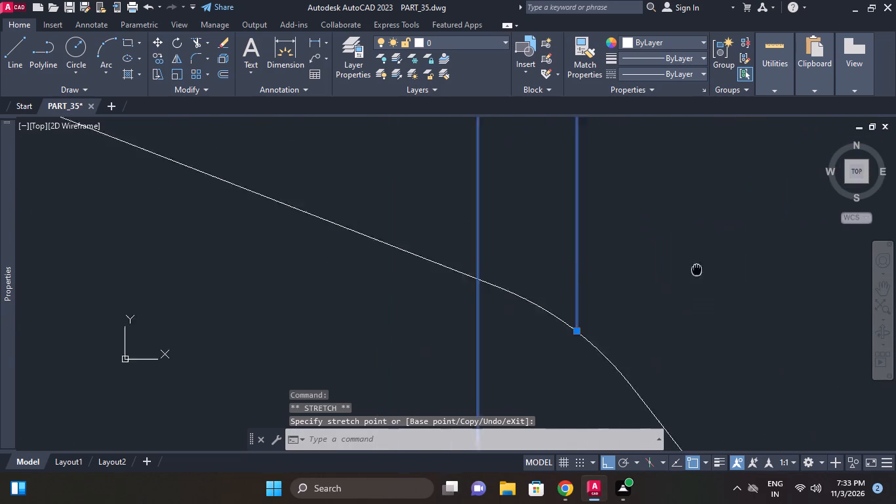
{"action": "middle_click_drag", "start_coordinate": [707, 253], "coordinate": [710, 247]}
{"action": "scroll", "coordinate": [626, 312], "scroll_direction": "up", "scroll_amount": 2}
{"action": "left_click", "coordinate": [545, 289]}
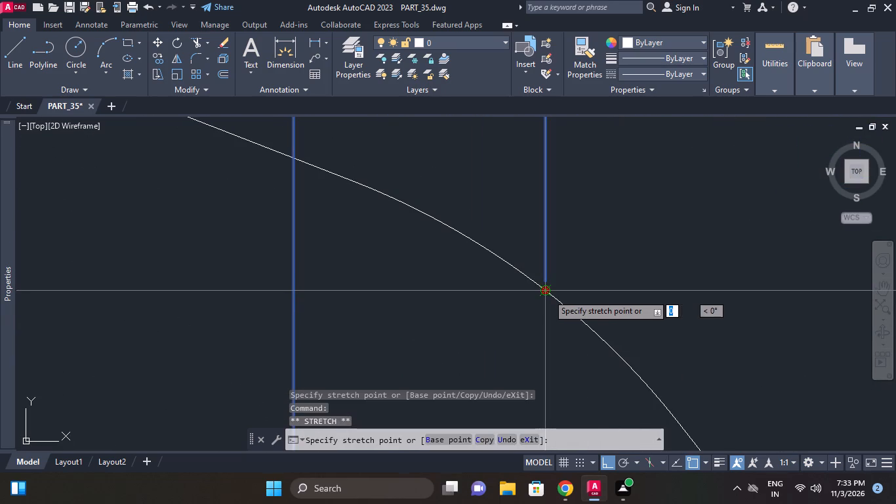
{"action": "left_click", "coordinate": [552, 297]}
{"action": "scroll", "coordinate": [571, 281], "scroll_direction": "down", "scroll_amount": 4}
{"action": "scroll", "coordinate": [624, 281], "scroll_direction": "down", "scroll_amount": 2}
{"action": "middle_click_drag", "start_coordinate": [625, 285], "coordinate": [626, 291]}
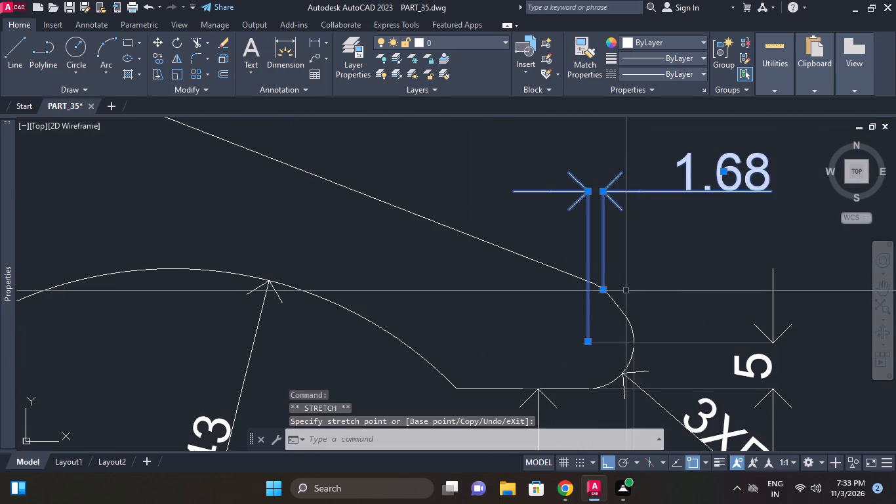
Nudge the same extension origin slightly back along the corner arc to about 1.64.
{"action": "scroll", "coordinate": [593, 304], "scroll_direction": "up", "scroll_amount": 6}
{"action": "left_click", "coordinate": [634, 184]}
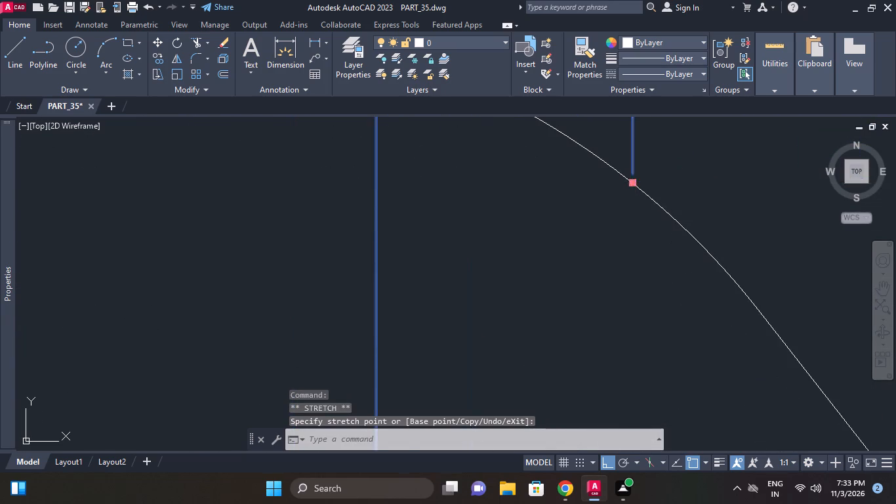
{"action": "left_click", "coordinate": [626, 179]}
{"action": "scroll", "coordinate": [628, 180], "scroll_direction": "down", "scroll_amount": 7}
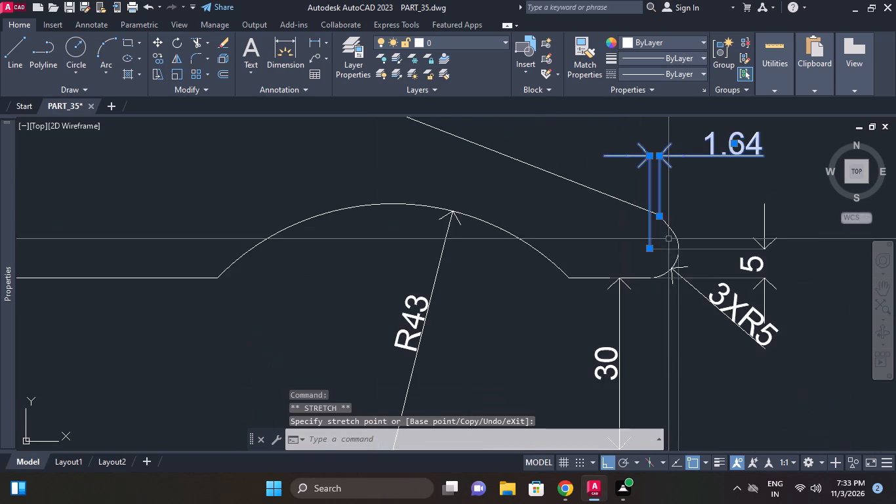
Fine-tune the second extension origin on the upper corner arc so the horizontal dimension above the right tip reads 1.65.
{"action": "scroll", "coordinate": [661, 205], "scroll_direction": "up", "scroll_amount": 7}
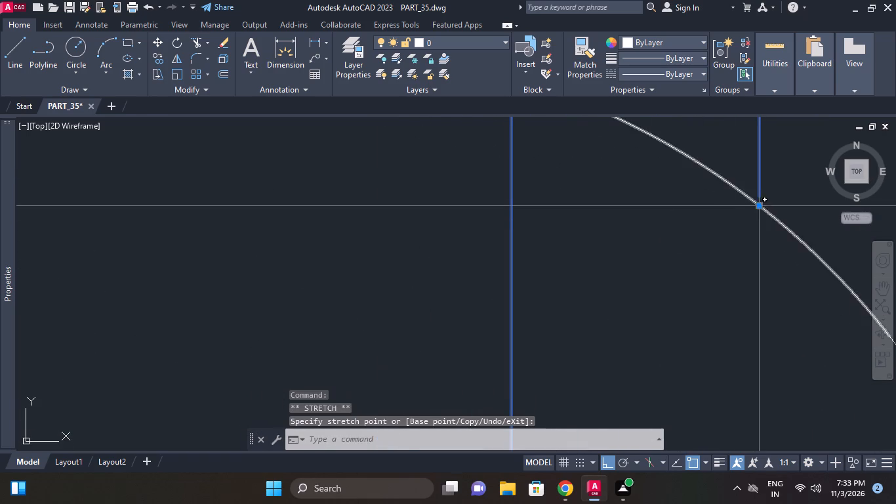
{"action": "left_click", "coordinate": [760, 207]}
{"action": "left_click", "coordinate": [762, 211]}
{"action": "scroll", "coordinate": [764, 211], "scroll_direction": "down", "scroll_amount": 5}
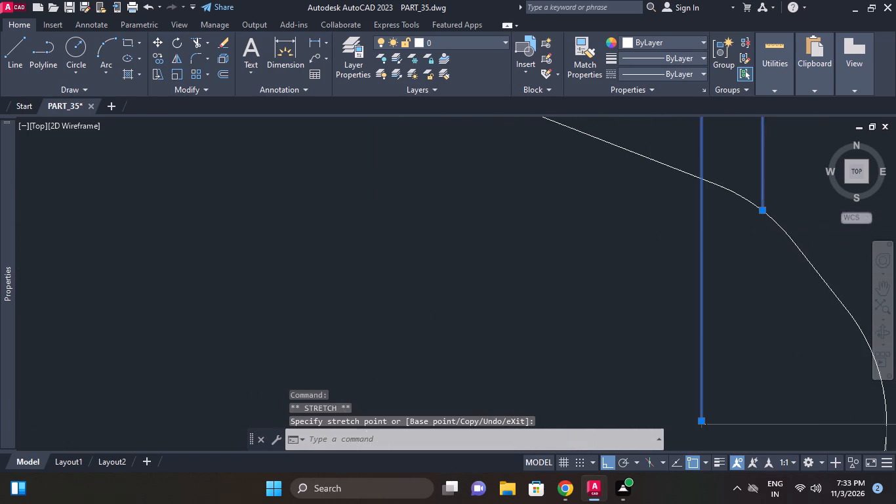
{"action": "scroll", "coordinate": [764, 211], "scroll_direction": "down", "scroll_amount": 4}
{"action": "scroll", "coordinate": [763, 213], "scroll_direction": "up", "scroll_amount": 7}
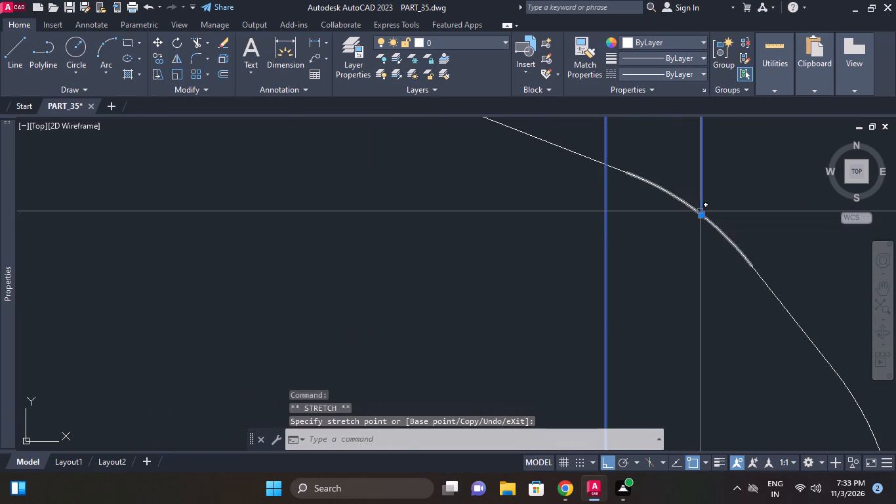
{"action": "left_click", "coordinate": [701, 213]}
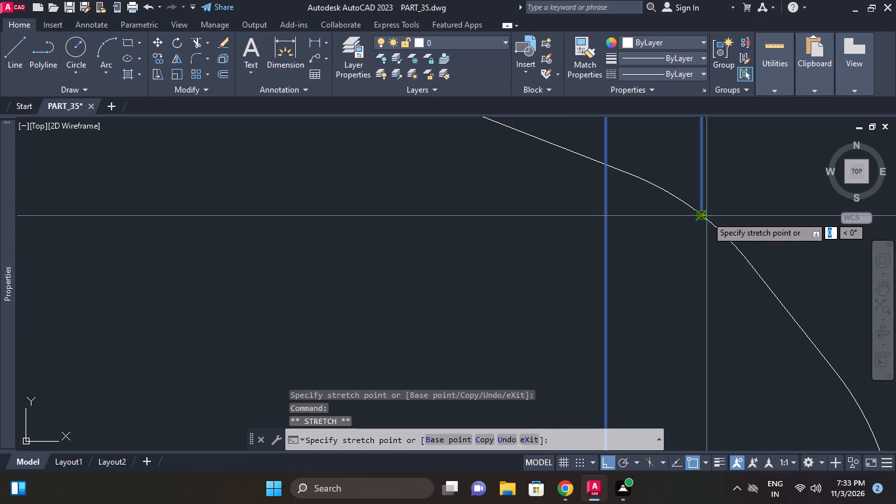
{"action": "left_click", "coordinate": [706, 216]}
{"action": "scroll", "coordinate": [706, 216], "scroll_direction": "down", "scroll_amount": 5}
{"action": "scroll", "coordinate": [705, 216], "scroll_direction": "up", "scroll_amount": 9}
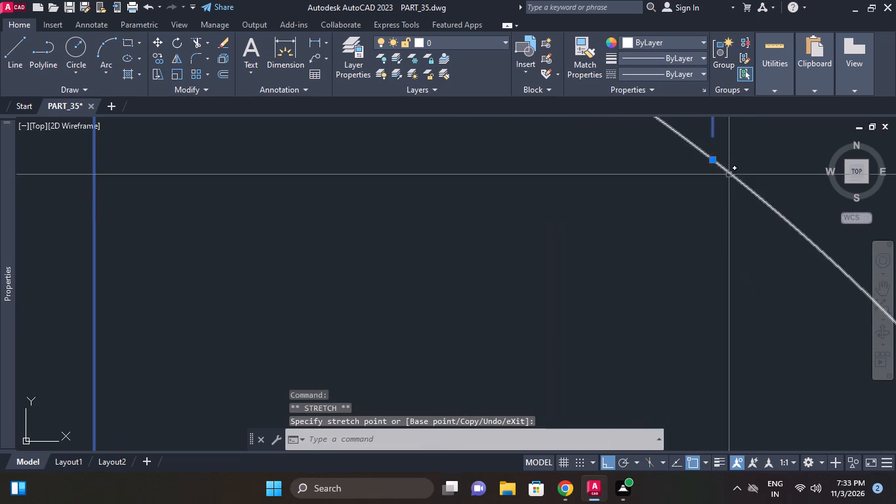
{"action": "left_click", "coordinate": [714, 160]}
{"action": "left_click", "coordinate": [722, 164]}
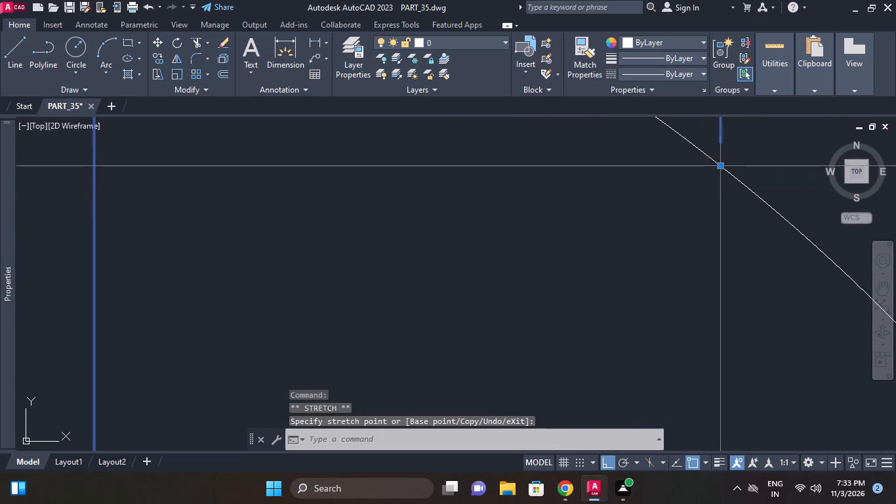
{"action": "scroll", "coordinate": [722, 164], "scroll_direction": "down", "scroll_amount": 12}
{"action": "scroll", "coordinate": [746, 156], "scroll_direction": "up", "scroll_amount": 5}
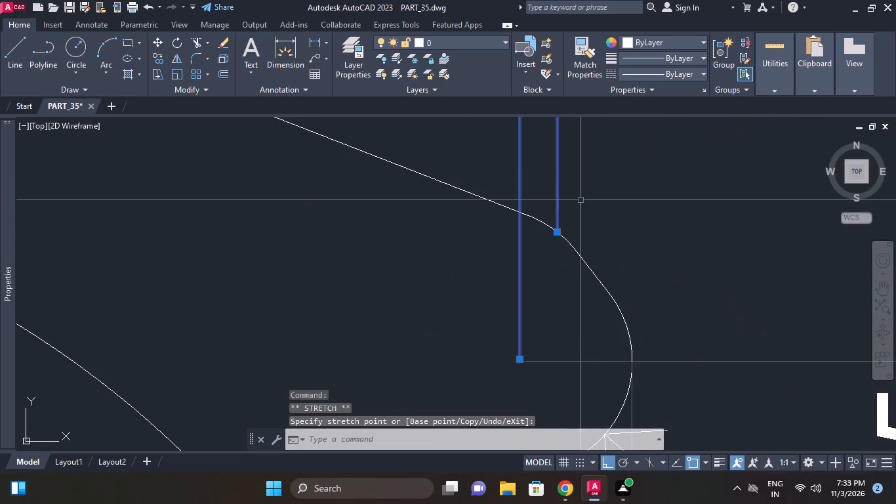
{"action": "scroll", "coordinate": [511, 221], "scroll_direction": "up", "scroll_amount": 9}
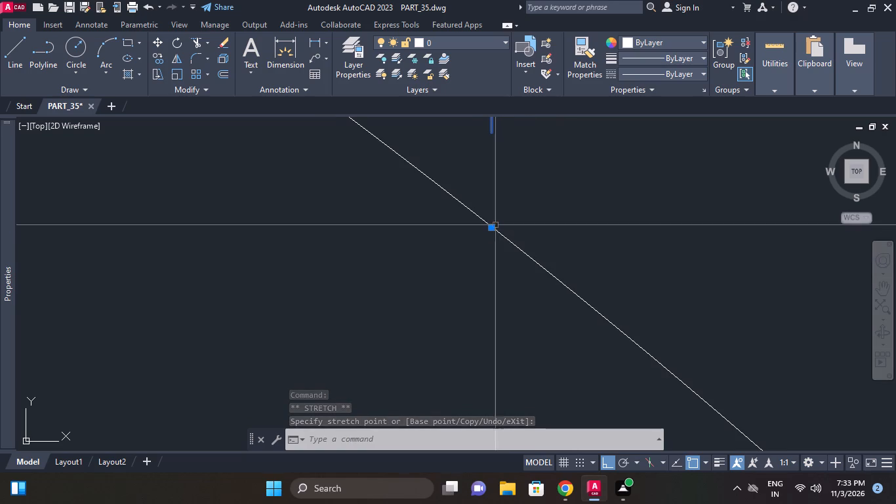
{"action": "left_click", "coordinate": [493, 225]}
{"action": "left_click", "coordinate": [478, 215]}
{"action": "scroll", "coordinate": [516, 214], "scroll_direction": "down", "scroll_amount": 10}
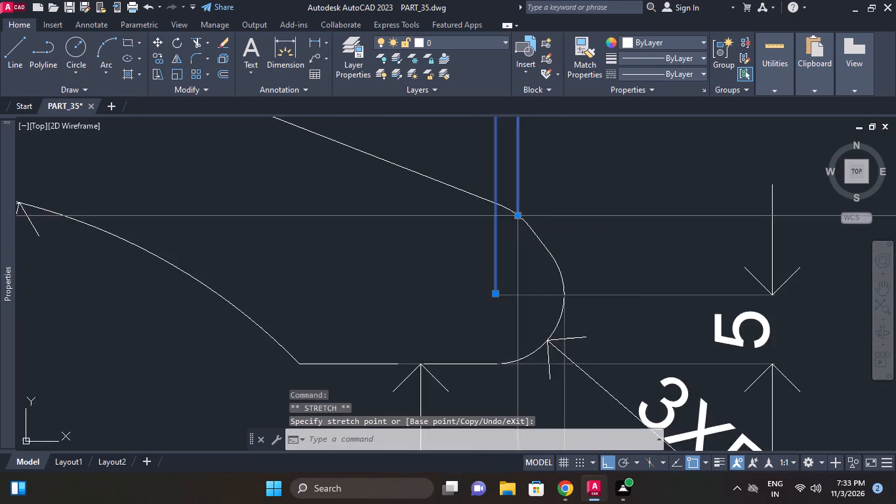
{"action": "scroll", "coordinate": [670, 199], "scroll_direction": "down", "scroll_amount": 2}
{"action": "middle_click_drag", "start_coordinate": [670, 212], "coordinate": [656, 280]}
{"action": "key", "text": "Escape"}
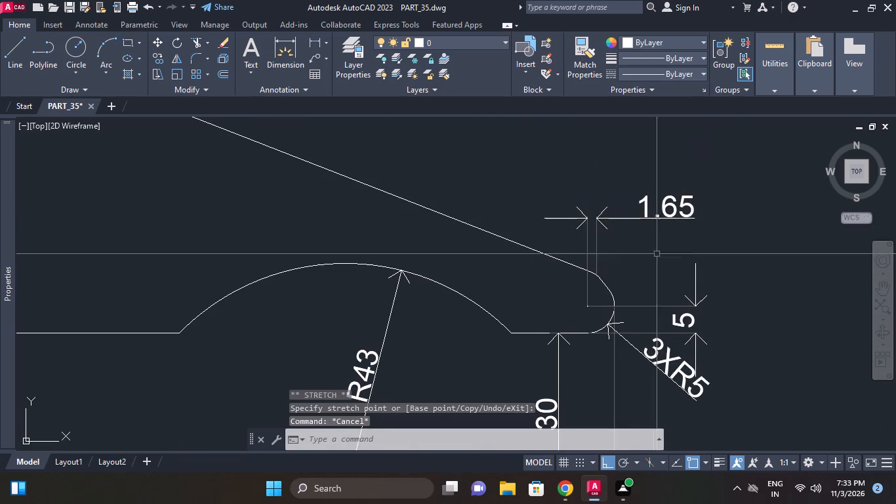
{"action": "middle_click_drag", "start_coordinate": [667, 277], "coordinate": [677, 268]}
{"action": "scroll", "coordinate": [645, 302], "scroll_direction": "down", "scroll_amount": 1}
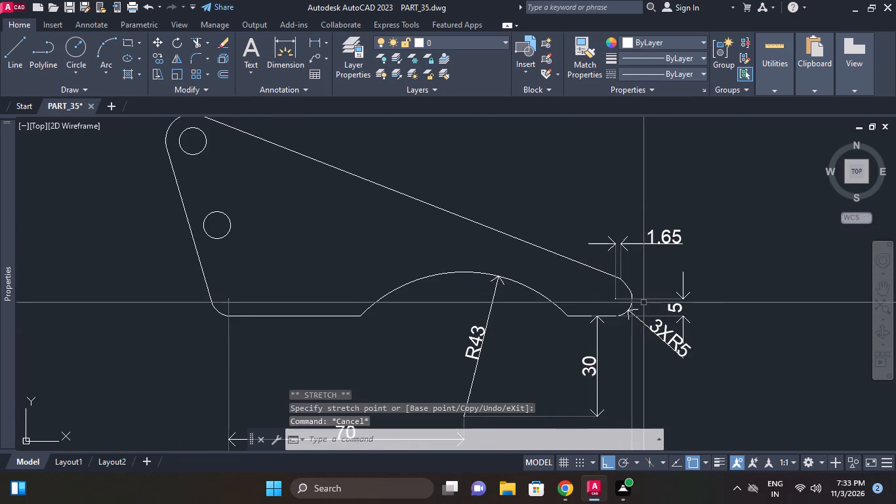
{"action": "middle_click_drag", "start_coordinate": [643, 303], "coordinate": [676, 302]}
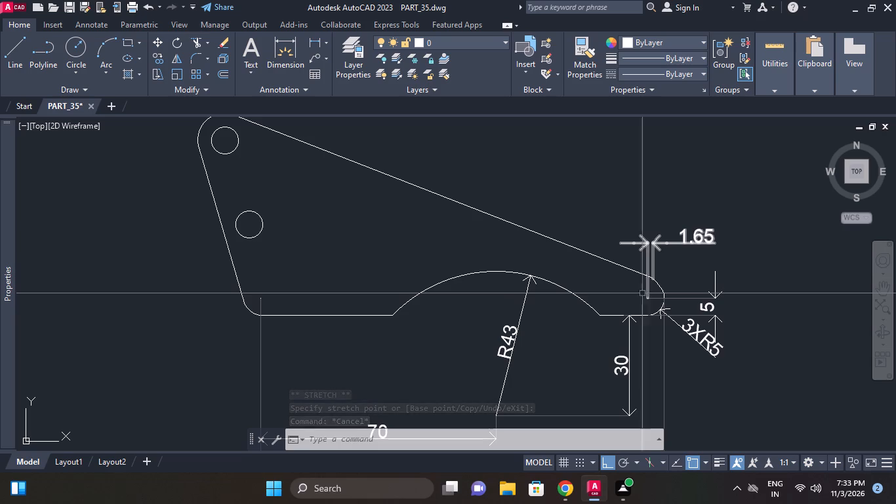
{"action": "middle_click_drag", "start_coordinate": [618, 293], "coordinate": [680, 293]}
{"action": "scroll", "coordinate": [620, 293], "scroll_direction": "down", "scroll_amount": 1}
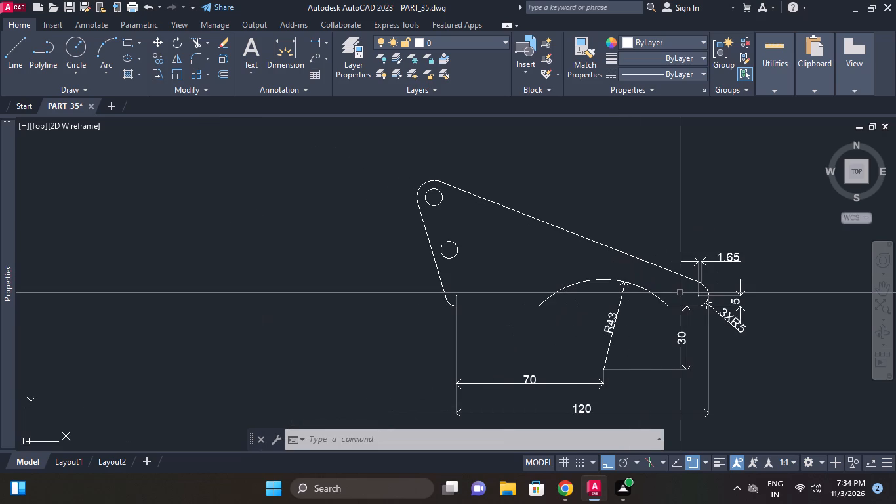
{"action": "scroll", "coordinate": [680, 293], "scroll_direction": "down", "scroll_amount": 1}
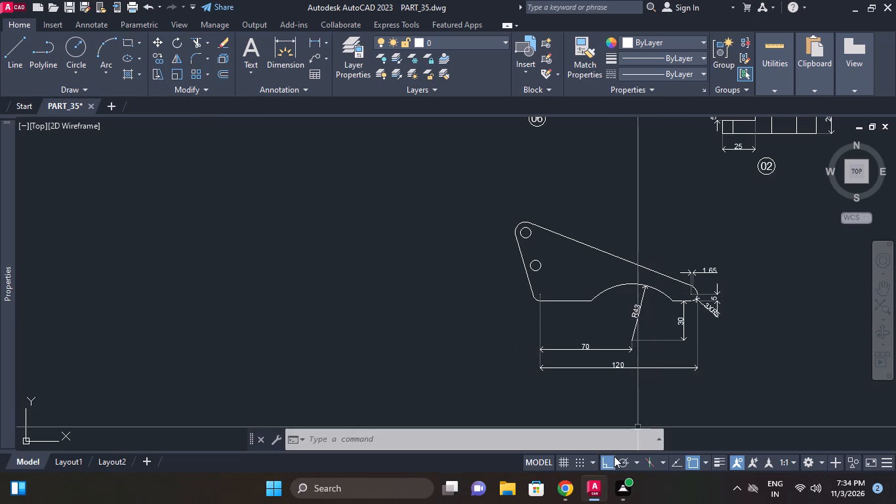
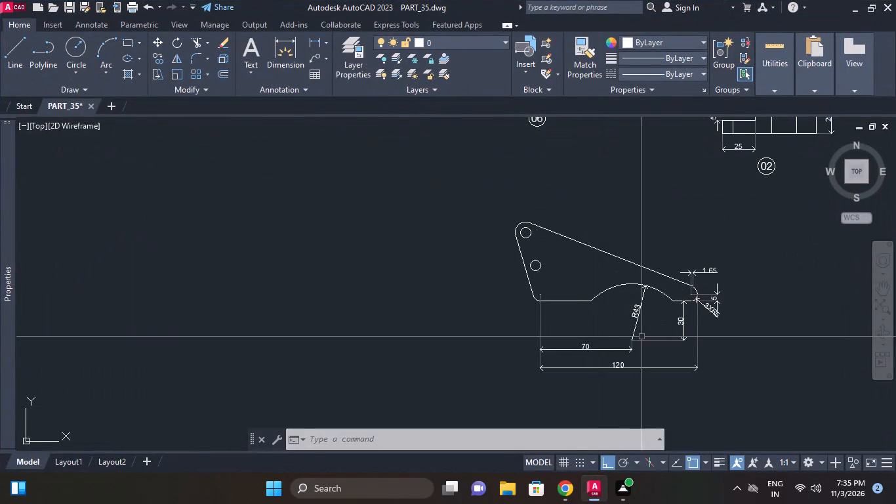
Erase the triangular plate with the arched base cutout together with all its dimensions.
{"action": "scroll", "coordinate": [627, 329], "scroll_direction": "down", "scroll_amount": 1}
{"action": "middle_click_drag", "start_coordinate": [627, 329], "coordinate": [363, 335]}
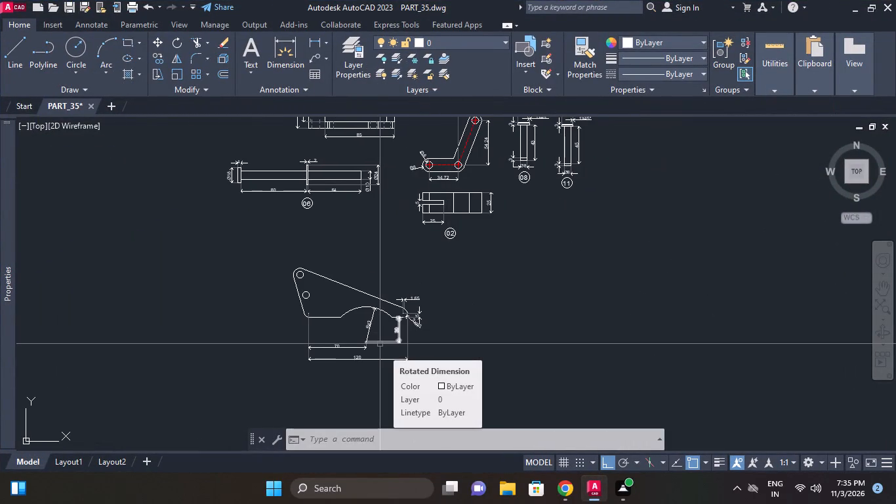
{"action": "middle_click_drag", "start_coordinate": [380, 344], "coordinate": [425, 350]}
{"action": "middle_click_drag", "start_coordinate": [465, 341], "coordinate": [472, 339]}
{"action": "scroll", "coordinate": [472, 339], "scroll_direction": "up", "scroll_amount": 1}
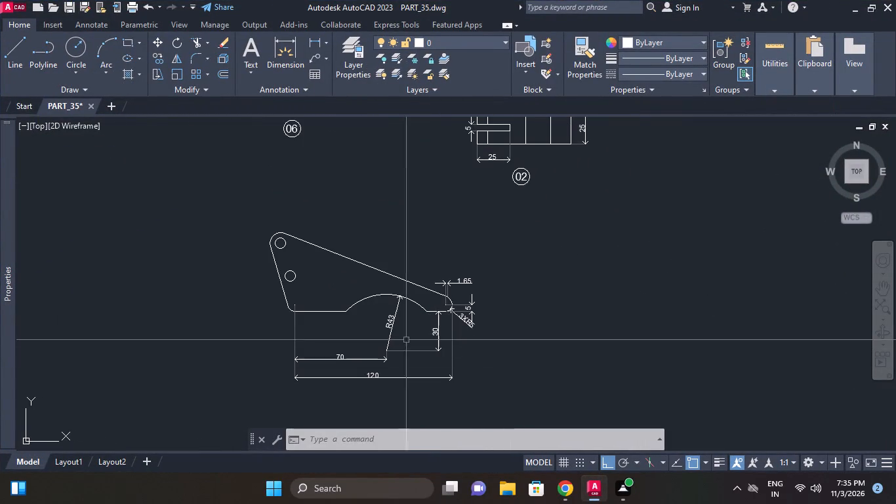
{"action": "left_click_drag", "start_coordinate": [510, 402], "coordinate": [467, 369]}
{"action": "left_click", "coordinate": [205, 233]}
{"action": "key", "text": "e"}
{"action": "key", "text": "space"}
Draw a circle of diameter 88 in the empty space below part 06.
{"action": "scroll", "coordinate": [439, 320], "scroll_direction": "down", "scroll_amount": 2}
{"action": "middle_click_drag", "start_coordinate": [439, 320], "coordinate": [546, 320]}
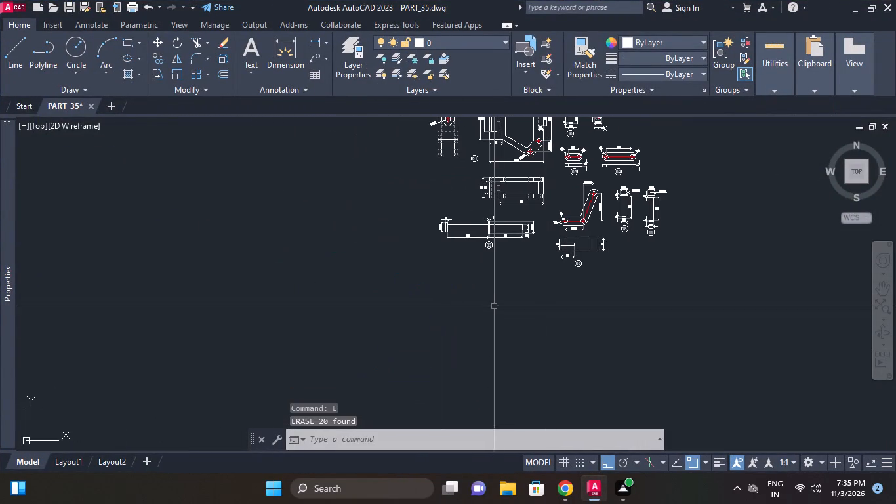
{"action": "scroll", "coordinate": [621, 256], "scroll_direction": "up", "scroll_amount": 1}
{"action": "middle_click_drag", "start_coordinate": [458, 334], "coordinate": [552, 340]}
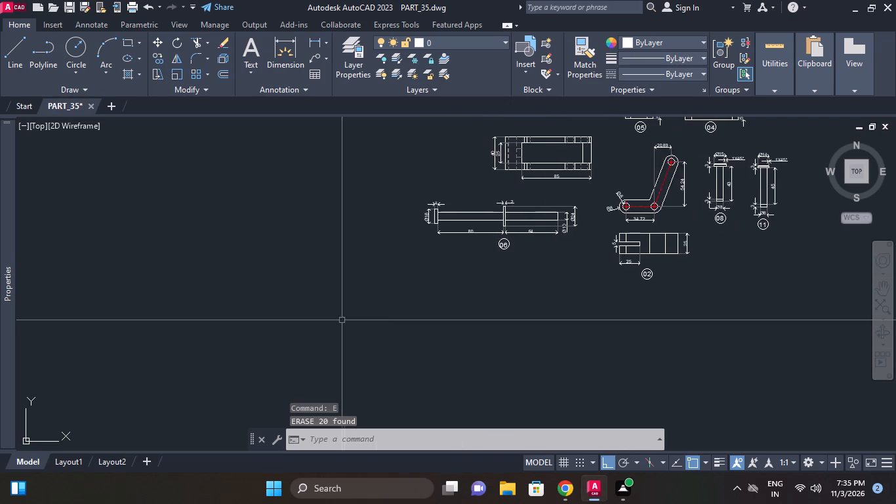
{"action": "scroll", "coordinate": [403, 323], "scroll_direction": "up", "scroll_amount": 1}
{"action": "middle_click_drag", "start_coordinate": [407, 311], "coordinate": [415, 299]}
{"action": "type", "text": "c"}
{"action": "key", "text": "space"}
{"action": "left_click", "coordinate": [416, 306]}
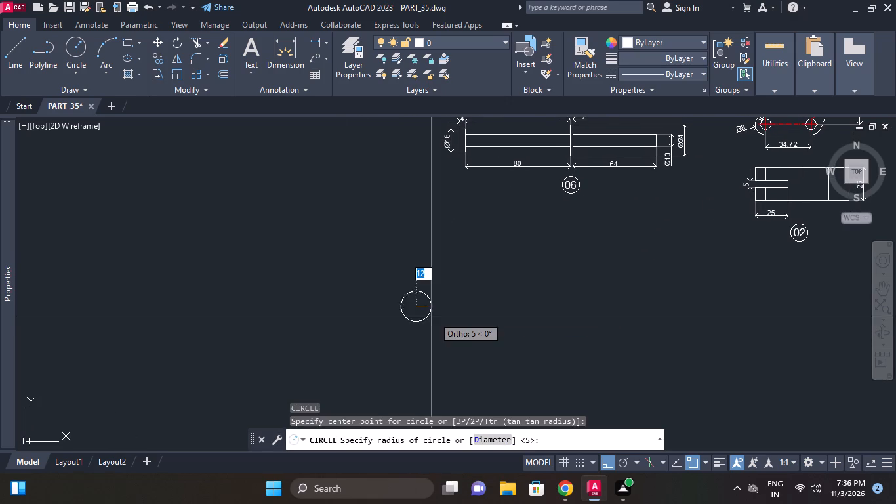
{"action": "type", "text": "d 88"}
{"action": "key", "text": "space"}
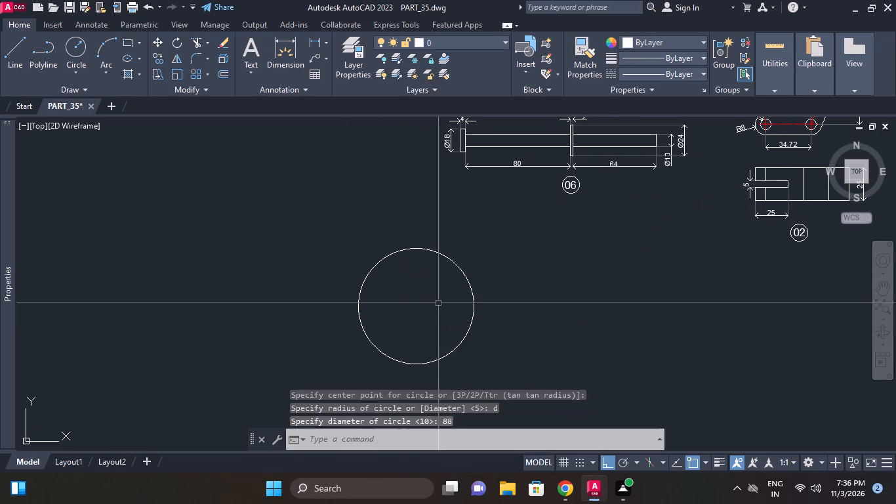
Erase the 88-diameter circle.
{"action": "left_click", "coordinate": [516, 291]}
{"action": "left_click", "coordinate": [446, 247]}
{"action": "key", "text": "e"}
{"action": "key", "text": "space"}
Draw a circle of diameter 8 in the empty space below part 06.
{"action": "middle_click_drag", "start_coordinate": [570, 324], "coordinate": [565, 308]}
{"action": "key", "text": "c"}
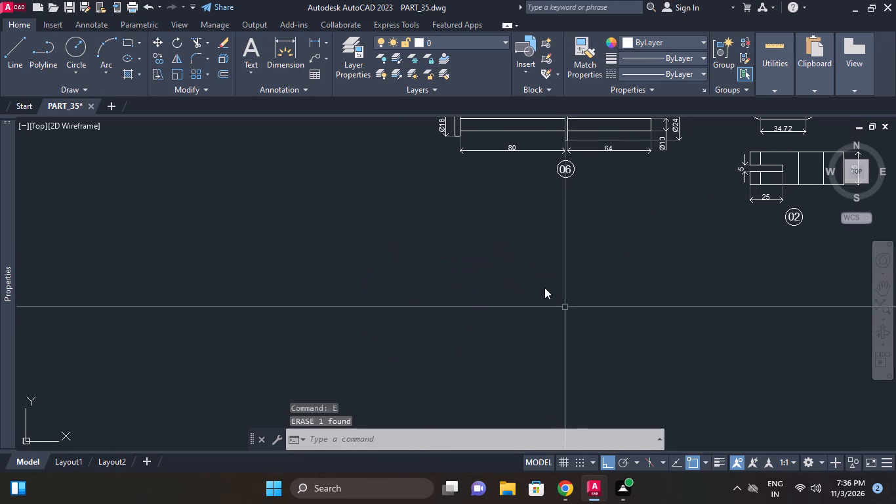
{"action": "key", "text": "space"}
{"action": "left_click", "coordinate": [537, 282]}
{"action": "type", "text": "d 8"}
{"action": "key", "text": "space"}
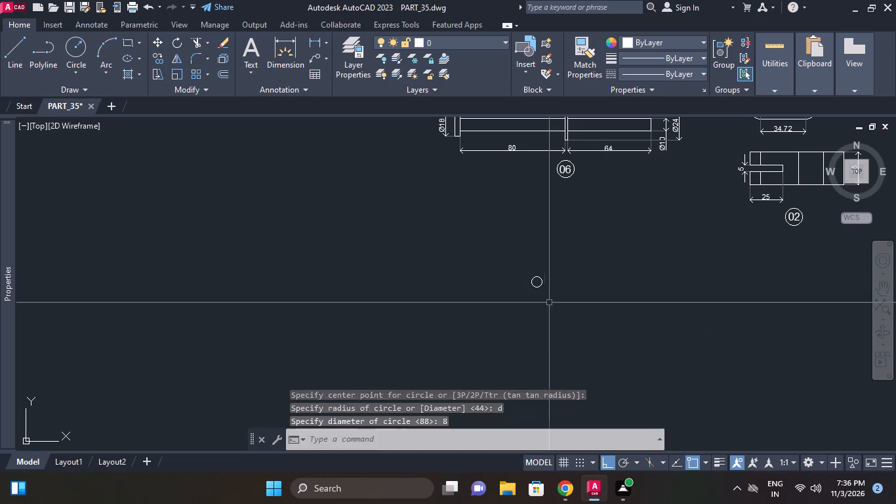
Draw a circle of radius 8 concentric with the 8-diameter circle.
{"action": "key", "text": "space"}
{"action": "scroll", "coordinate": [537, 279], "scroll_direction": "up", "scroll_amount": 2}
{"action": "left_click", "coordinate": [536, 289]}
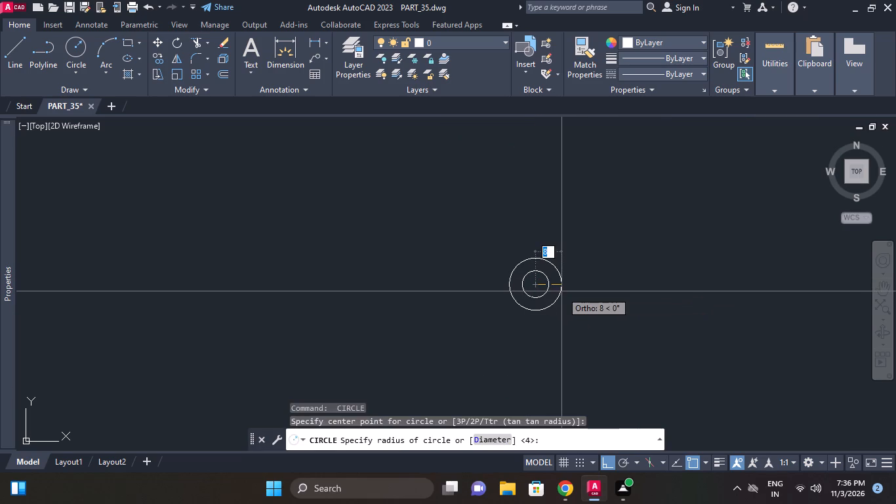
{"action": "type", "text": "8"}
{"action": "key", "text": "space"}
{"action": "key", "text": "space"}
{"action": "middle_click", "coordinate": [586, 282]}
{"action": "key", "text": "Escape"}
Draw helper lines from the circles' centre, 7.33 horizontally to the right and 27 vertically down.
{"action": "middle_click_drag", "start_coordinate": [617, 293], "coordinate": [537, 263]}
{"action": "middle_click", "coordinate": [584, 304]}
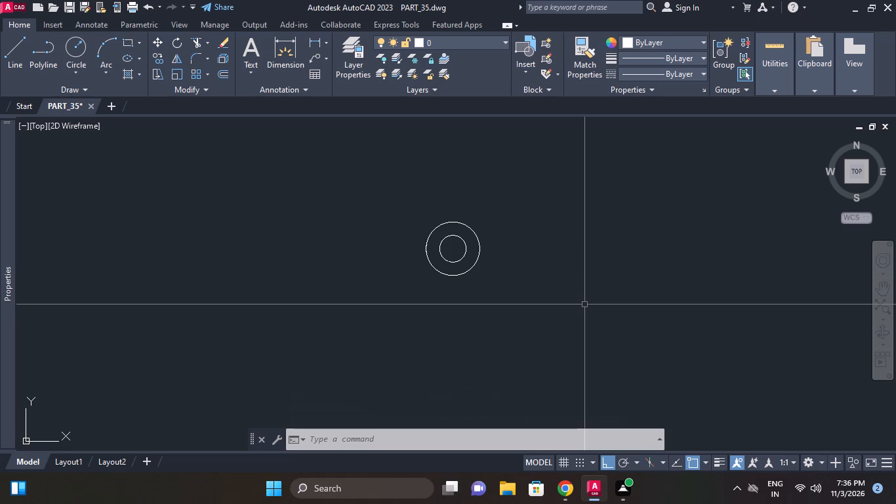
{"action": "middle_click_drag", "start_coordinate": [397, 272], "coordinate": [382, 239]}
{"action": "scroll", "coordinate": [382, 239], "scroll_direction": "down", "scroll_amount": 1}
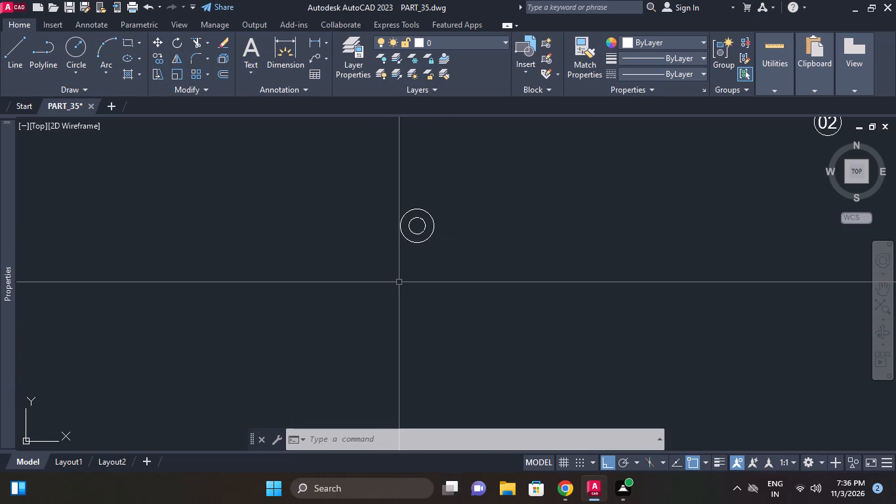
{"action": "type", "text": "l"}
{"action": "key", "text": "space"}
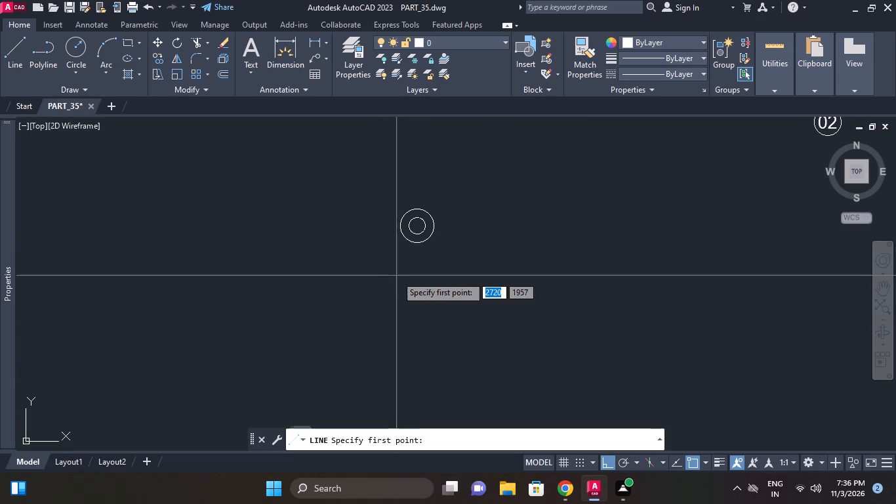
{"action": "scroll", "coordinate": [426, 232], "scroll_direction": "up", "scroll_amount": 1}
{"action": "left_click", "coordinate": [411, 222]}
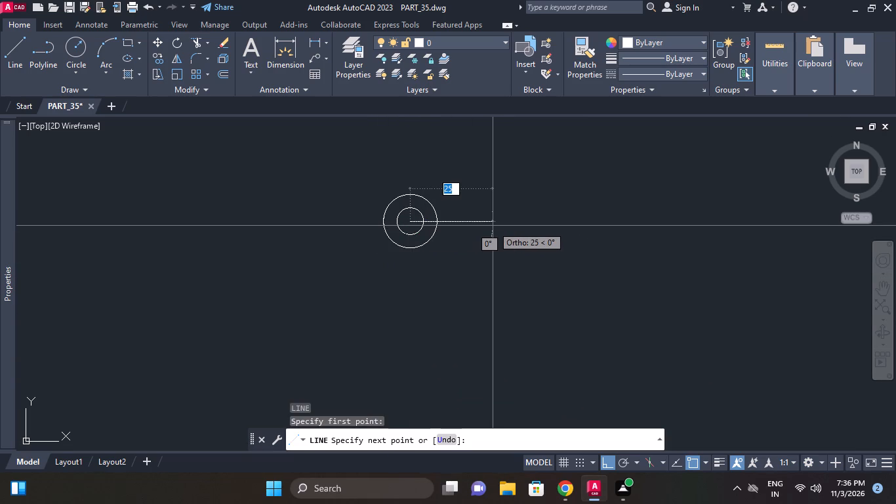
{"action": "type", "text": "7.33"}
{"action": "key", "text": "Return"}
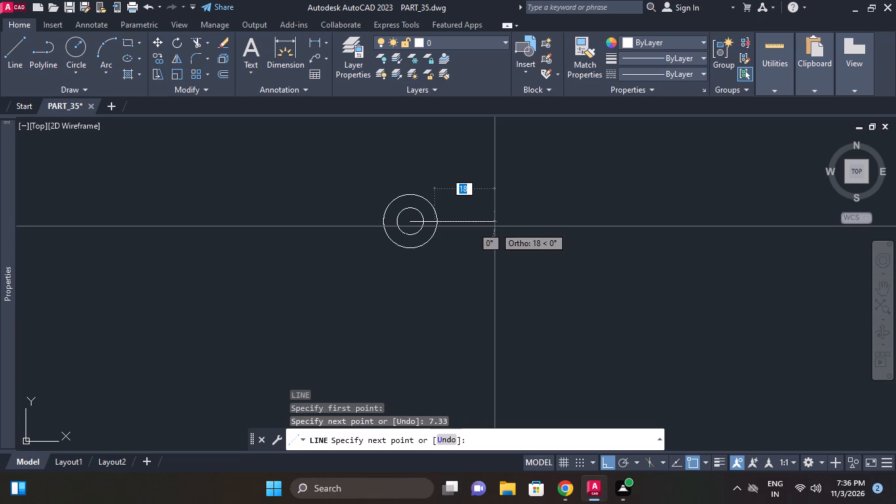
{"action": "type", "text": "27"}
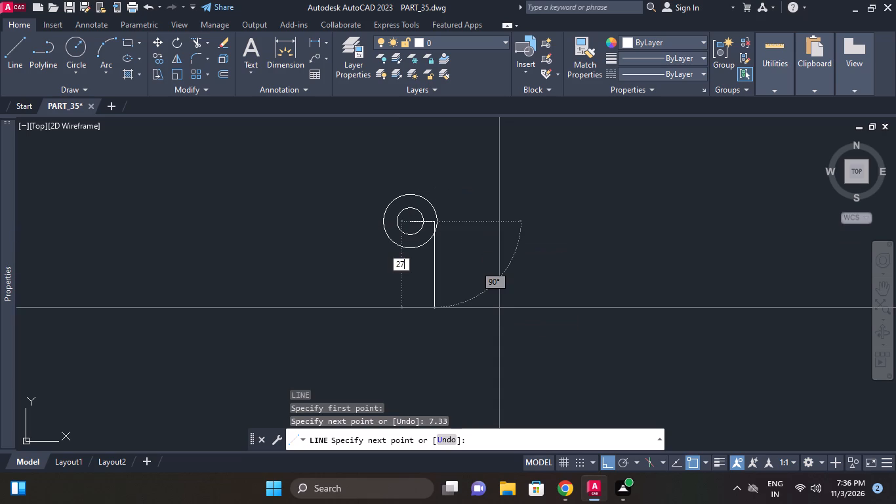
{"action": "key", "text": "Return"}
{"action": "key", "text": "Escape"}
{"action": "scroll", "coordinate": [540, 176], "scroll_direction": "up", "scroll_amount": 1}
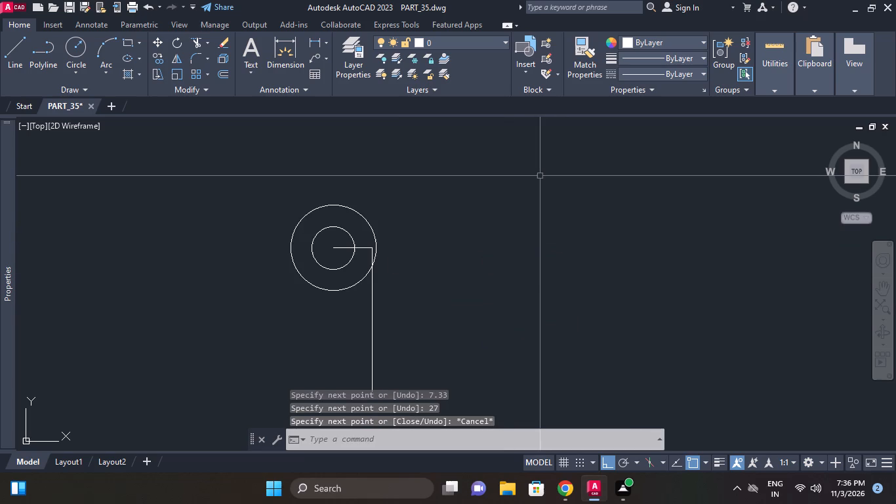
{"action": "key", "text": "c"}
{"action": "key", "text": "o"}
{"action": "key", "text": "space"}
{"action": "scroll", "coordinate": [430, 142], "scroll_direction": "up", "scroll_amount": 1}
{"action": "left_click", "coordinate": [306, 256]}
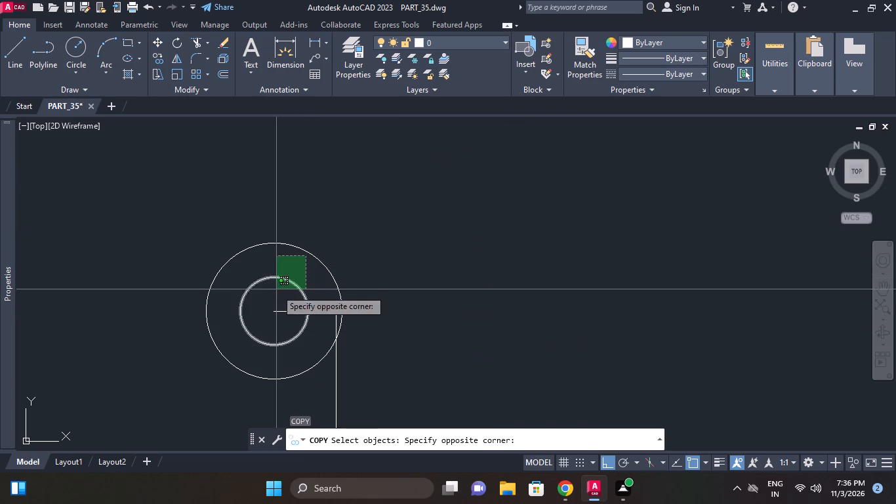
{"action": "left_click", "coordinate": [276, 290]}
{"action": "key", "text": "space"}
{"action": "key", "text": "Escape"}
Copy both concentric circles from their centre to the lower end of the vertical helper line.
{"action": "key", "text": "space"}
{"action": "left_click", "coordinate": [323, 232]}
{"action": "left_click", "coordinate": [273, 290]}
{"action": "key", "text": "space"}
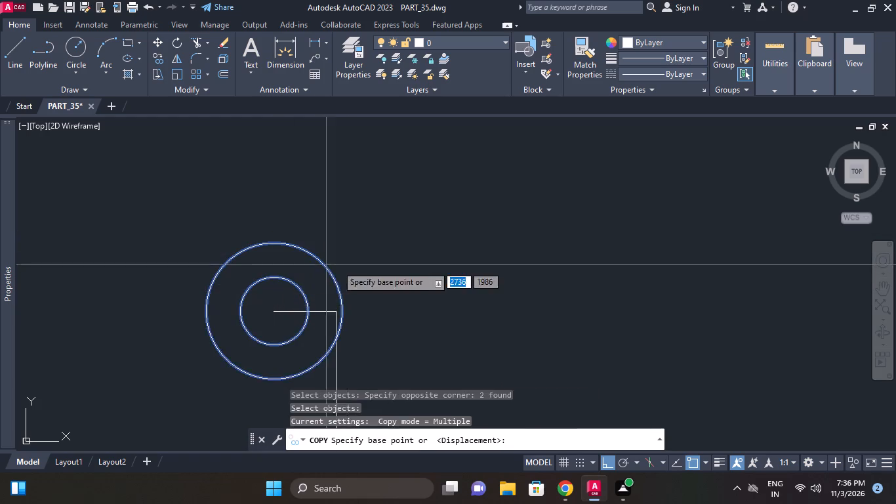
{"action": "middle_click_drag", "start_coordinate": [348, 266], "coordinate": [354, 196]}
{"action": "left_click", "coordinate": [278, 243]}
{"action": "middle_click_drag", "start_coordinate": [294, 253], "coordinate": [317, 96]}
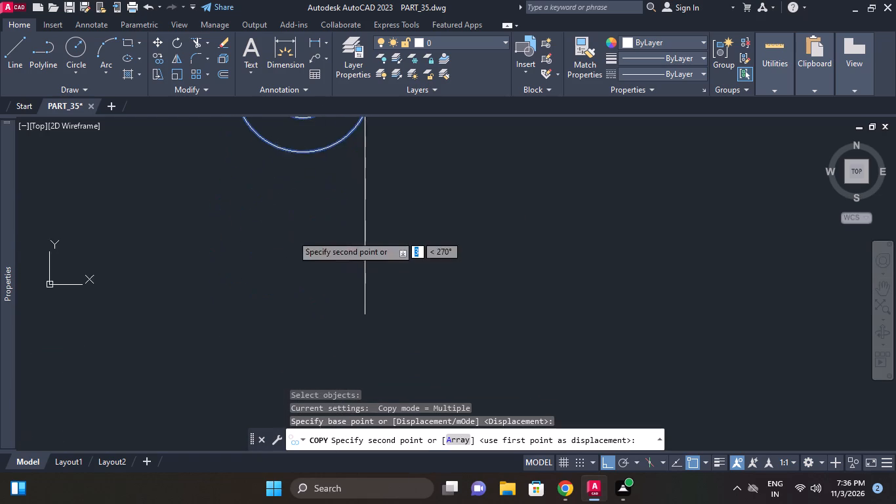
{"action": "left_click", "coordinate": [367, 313]}
{"action": "key", "text": "Escape"}
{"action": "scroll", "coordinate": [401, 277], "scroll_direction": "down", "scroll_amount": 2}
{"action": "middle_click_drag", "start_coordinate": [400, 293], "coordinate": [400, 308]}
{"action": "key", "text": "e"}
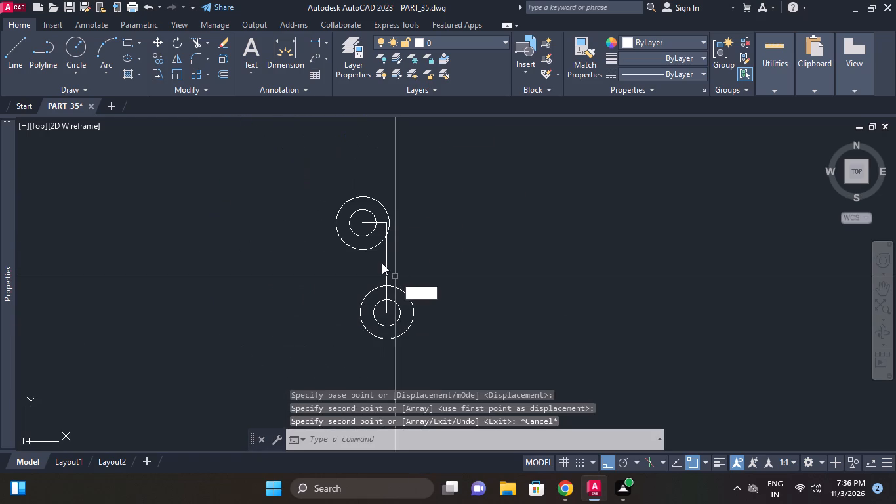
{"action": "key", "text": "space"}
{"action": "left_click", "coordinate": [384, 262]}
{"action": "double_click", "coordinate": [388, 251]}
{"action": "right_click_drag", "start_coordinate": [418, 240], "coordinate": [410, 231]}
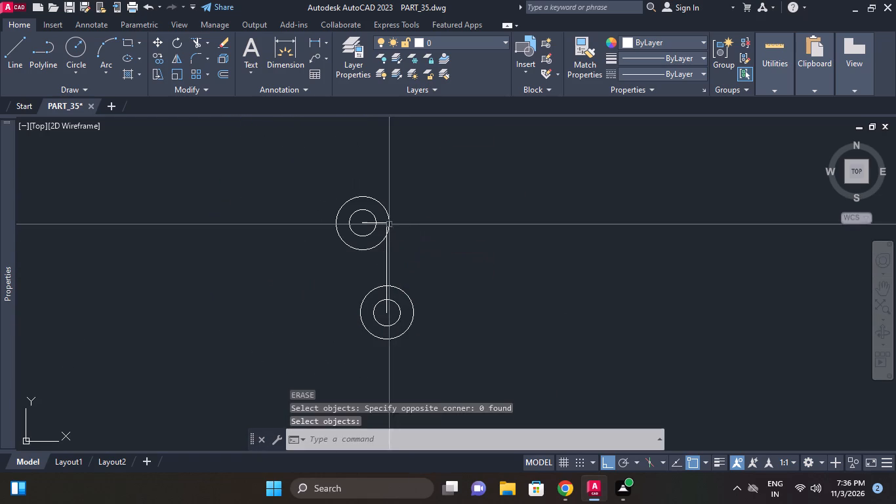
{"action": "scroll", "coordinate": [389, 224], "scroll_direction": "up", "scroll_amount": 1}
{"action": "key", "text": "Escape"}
Erase the vertical and horizontal helper lines between the two circle pairs.
{"action": "left_click", "coordinate": [407, 272]}
{"action": "left_click", "coordinate": [384, 265]}
{"action": "key", "text": "e"}
{"action": "key", "text": "space"}
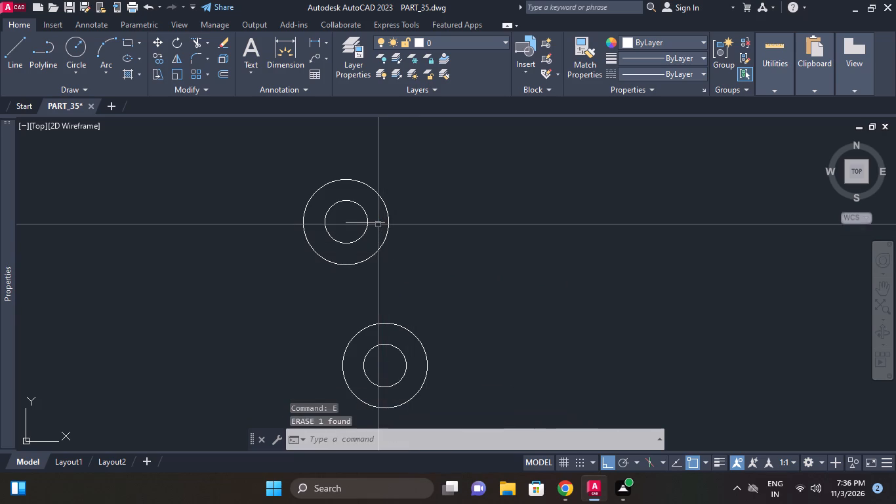
{"action": "left_click", "coordinate": [378, 224]}
{"action": "key", "text": "e"}
{"action": "key", "text": "space"}
Draw a horizontal construction line through the centre of the lower circle pair.
{"action": "middle_click_drag", "start_coordinate": [422, 257], "coordinate": [429, 238]}
{"action": "scroll", "coordinate": [428, 238], "scroll_direction": "down", "scroll_amount": 1}
{"action": "key", "text": "Escape"}
{"action": "middle_click_drag", "start_coordinate": [443, 266], "coordinate": [448, 242]}
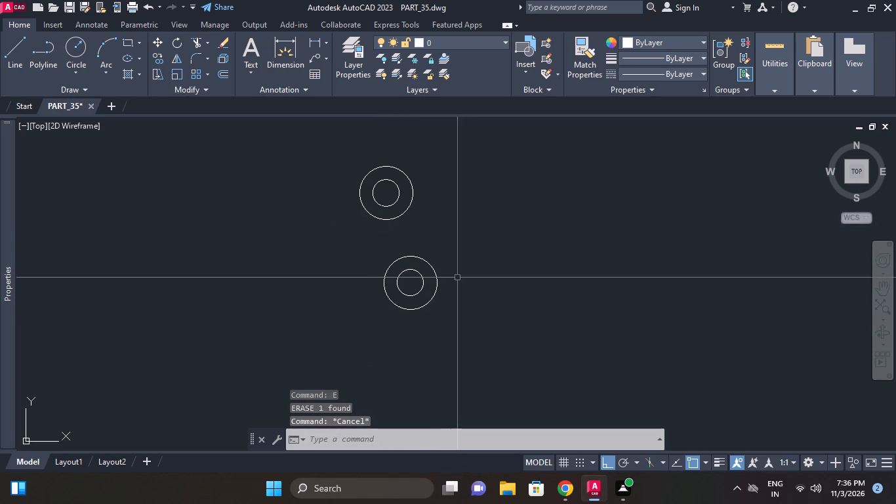
{"action": "middle_click_drag", "start_coordinate": [458, 274], "coordinate": [460, 264]}
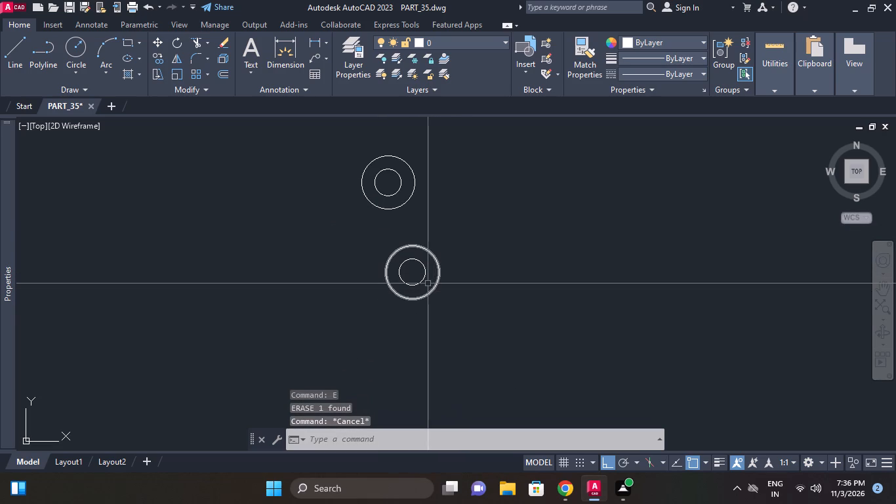
{"action": "type", "text": "xl"}
{"action": "key", "text": "space"}
{"action": "key", "text": "h"}
{"action": "key", "text": "space"}
{"action": "left_click", "coordinate": [409, 272]}
{"action": "key", "text": "Escape"}
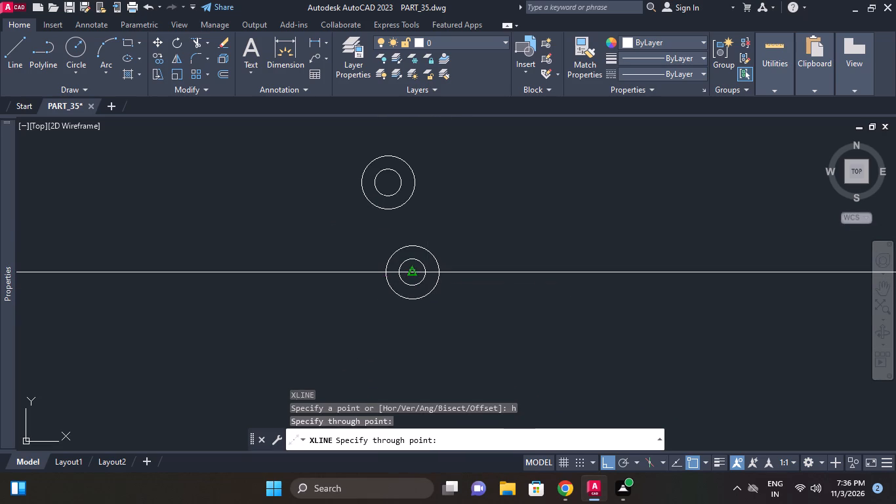
Offset the horizontal construction line 27 downward.
{"action": "middle_click_drag", "start_coordinate": [456, 279], "coordinate": [453, 254]}
{"action": "key", "text": "i"}
{"action": "key", "text": "Escape"}
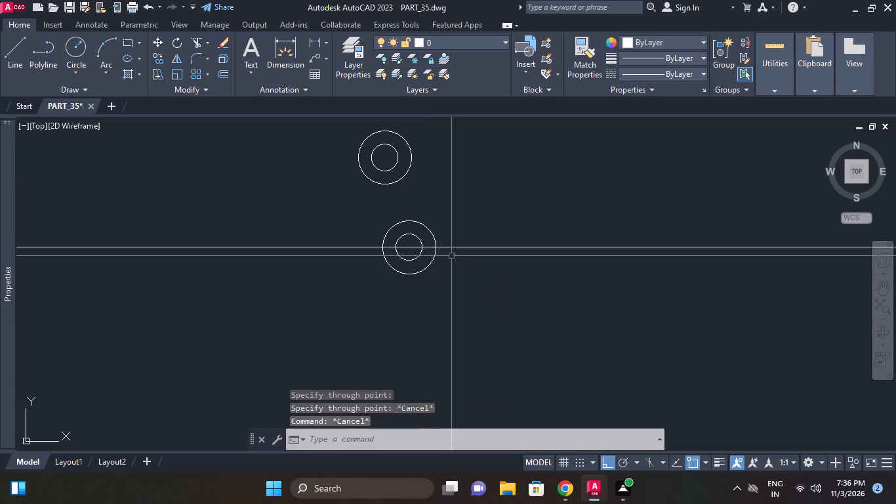
{"action": "type", "text": "o"}
{"action": "key", "text": "space"}
{"action": "key", "text": "2"}
{"action": "type", "text": "7"}
{"action": "key", "text": "space"}
{"action": "left_click", "coordinate": [461, 248]}
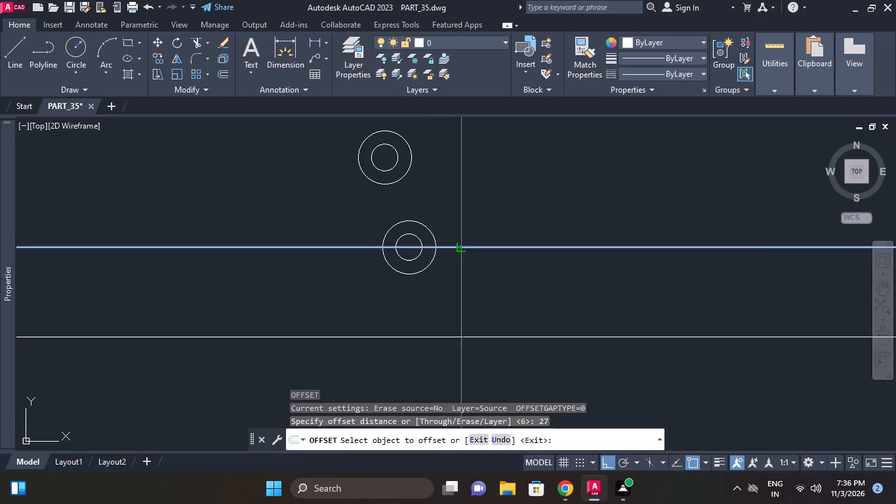
{"action": "left_click", "coordinate": [456, 280]}
{"action": "key", "text": "Escape"}
Erase the original construction line through the lower circles' centre.
{"action": "left_click", "coordinate": [464, 258]}
{"action": "left_click", "coordinate": [459, 236]}
{"action": "key", "text": "e"}
{"action": "key", "text": "space"}
Draw a line from the lower circles' centre 3.36 to the right, continuing vertically down past the horizontal construction line.
{"action": "middle_click_drag", "start_coordinate": [483, 257], "coordinate": [510, 232]}
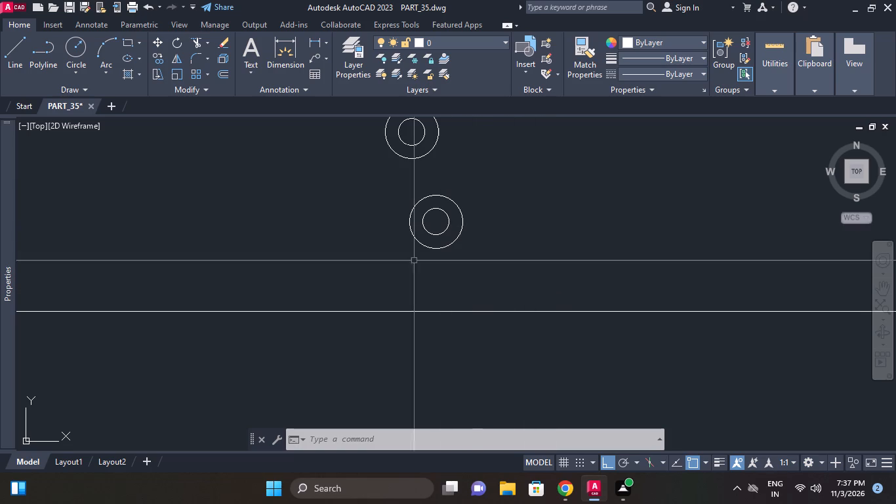
{"action": "left_click", "coordinate": [12, 47]}
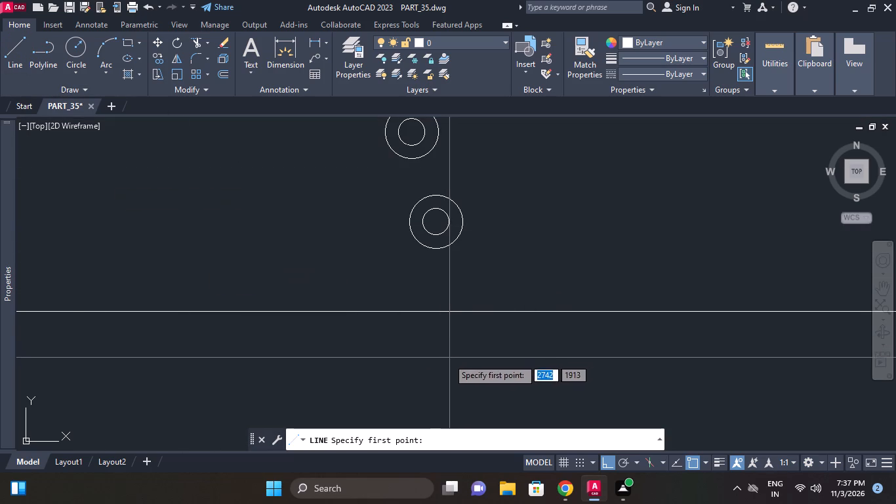
{"action": "left_click", "coordinate": [434, 218]}
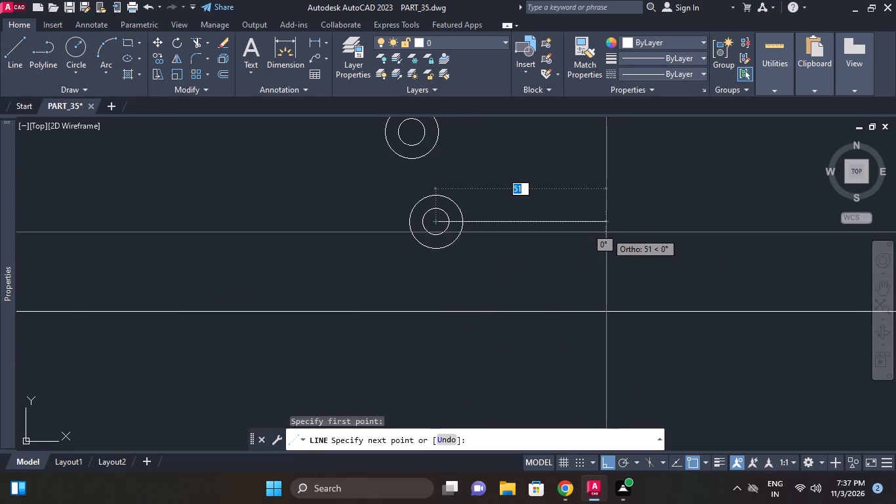
{"action": "type", "text": "3.36"}
{"action": "key", "text": "Return"}
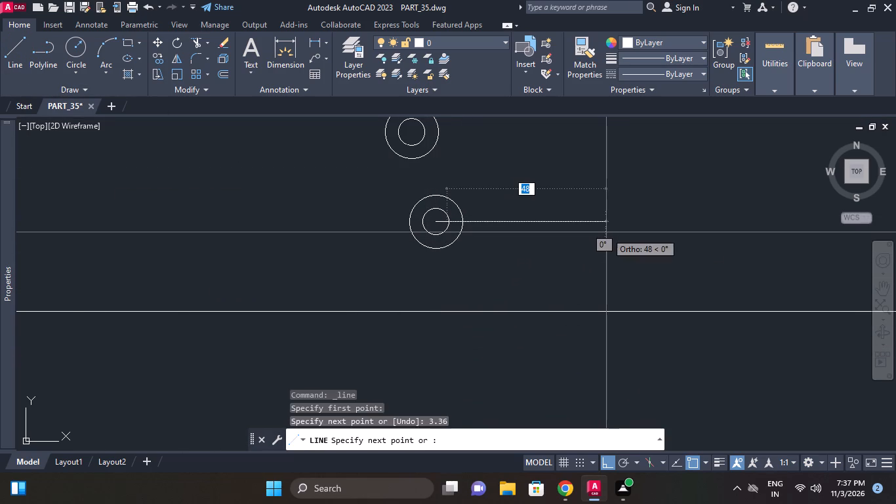
{"action": "left_click", "coordinate": [476, 374]}
{"action": "key", "text": "Escape"}
Draw a line tangent to the outer circles of the upper and lower circle pairs on their left sides.
{"action": "middle_click_drag", "start_coordinate": [446, 270], "coordinate": [508, 335]}
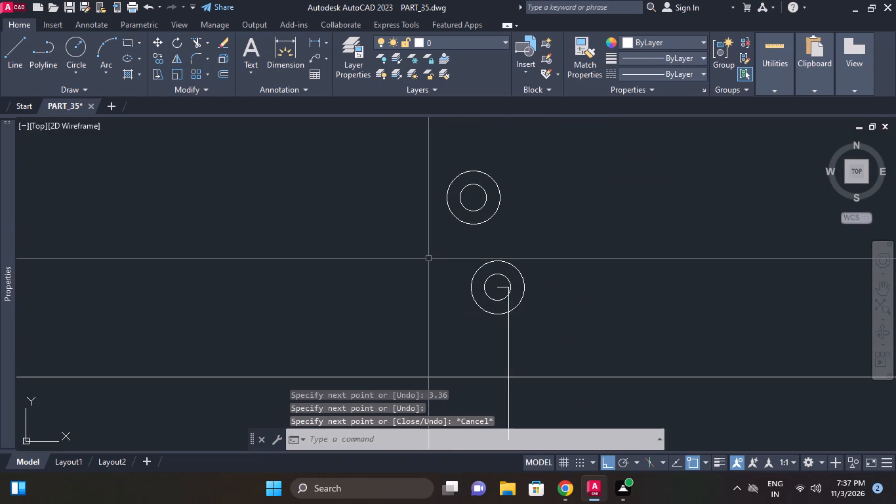
{"action": "type", "text": "l"}
{"action": "key", "text": "space"}
{"action": "right_click", "coordinate": [407, 199], "text": "ctrl"}
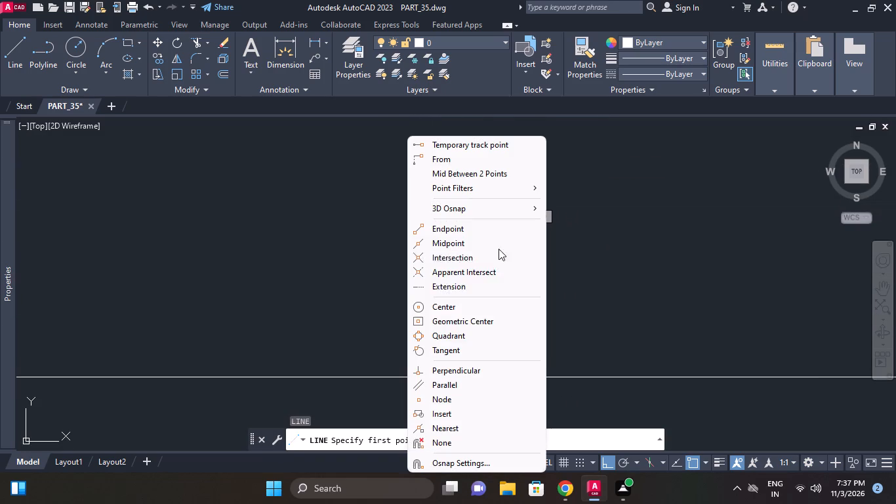
{"action": "left_click", "coordinate": [458, 344]}
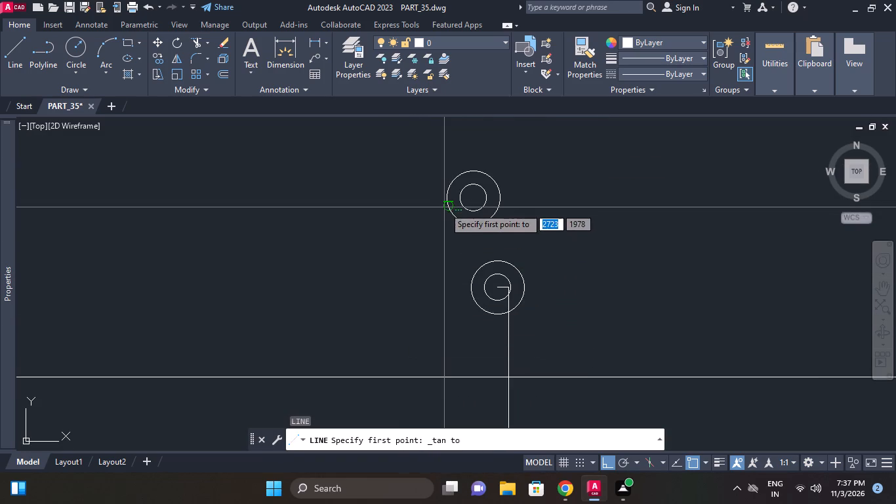
{"action": "left_click", "coordinate": [445, 207]}
{"action": "right_click", "coordinate": [423, 295], "text": "ctrl"}
{"action": "left_click", "coordinate": [507, 354]}
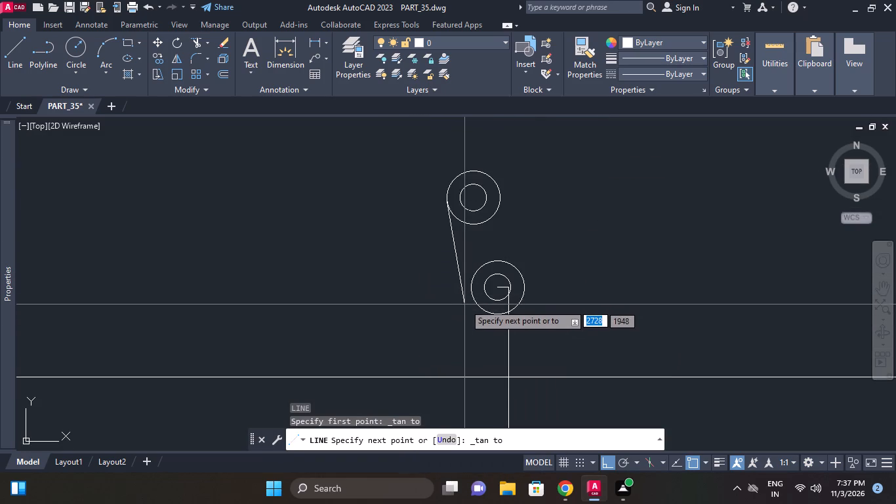
{"action": "left_click", "coordinate": [468, 301]}
{"action": "middle_click_drag", "start_coordinate": [481, 357], "coordinate": [478, 328]}
{"action": "key", "text": "Escape"}
Extend the sloping tangent line down to the horizontal construction line.
{"action": "key", "text": "e"}
{"action": "key", "text": "x"}
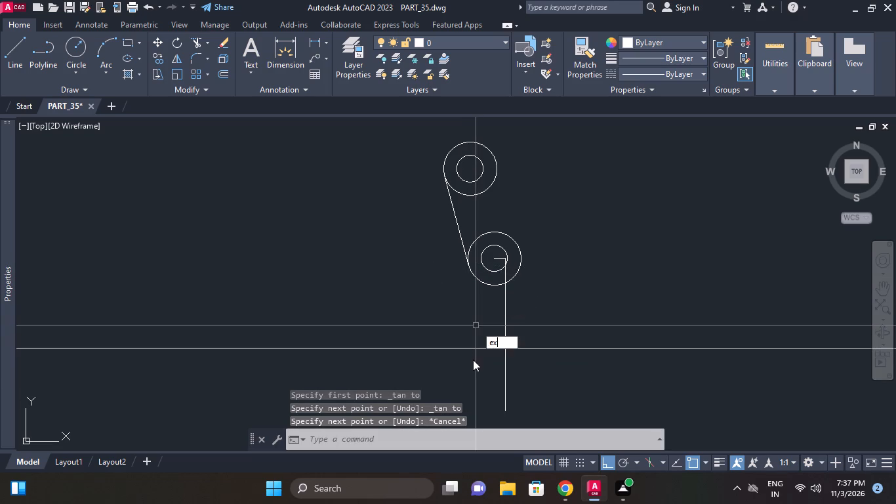
{"action": "key", "text": "space"}
{"action": "left_click_drag", "start_coordinate": [478, 374], "coordinate": [474, 362]}
{"action": "left_click", "coordinate": [457, 330]}
{"action": "key", "text": "space"}
{"action": "left_click", "coordinate": [457, 243]}
{"action": "left_click", "coordinate": [463, 228]}
{"action": "key", "text": "Escape"}
Trim the construction line between the sloping and vertical lines, and the vertical line between the lower outer circle and the construction line.
{"action": "middle_click", "coordinate": [516, 274]}
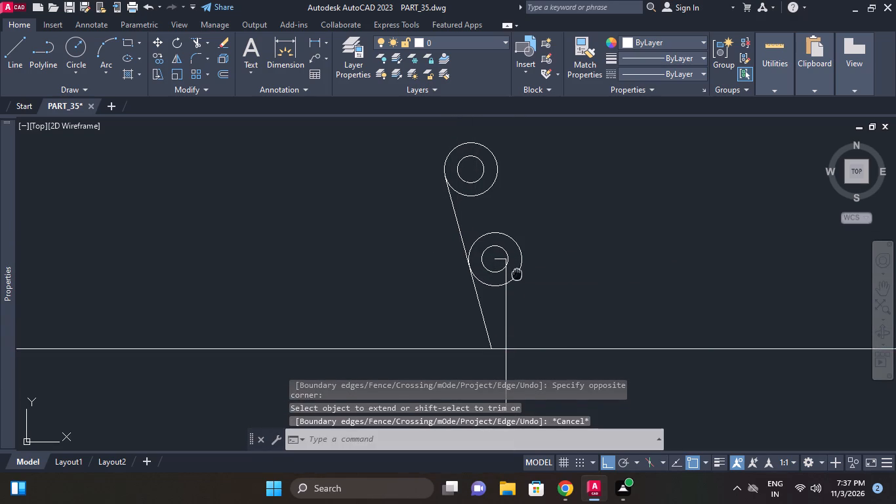
{"action": "middle_click_drag", "start_coordinate": [533, 282], "coordinate": [533, 227]}
{"action": "middle_click", "coordinate": [503, 288]}
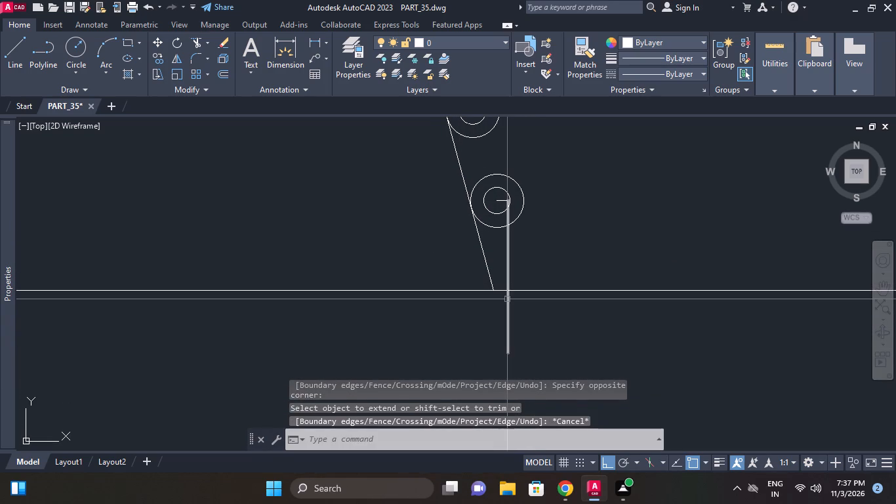
{"action": "key", "text": "Escape"}
{"action": "middle_click", "coordinate": [507, 299]}
{"action": "type", "text": "tr"}
{"action": "key", "text": "space"}
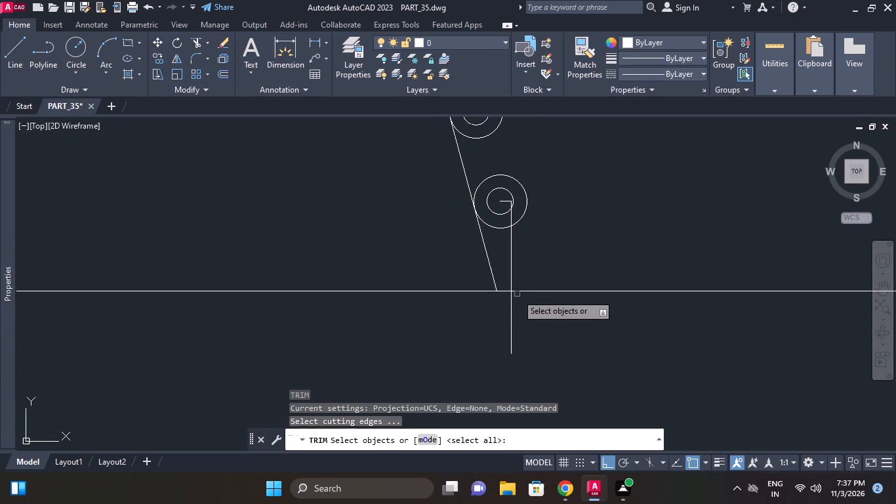
{"action": "key", "text": "space"}
{"action": "left_click", "coordinate": [506, 290]}
{"action": "left_click", "coordinate": [511, 273]}
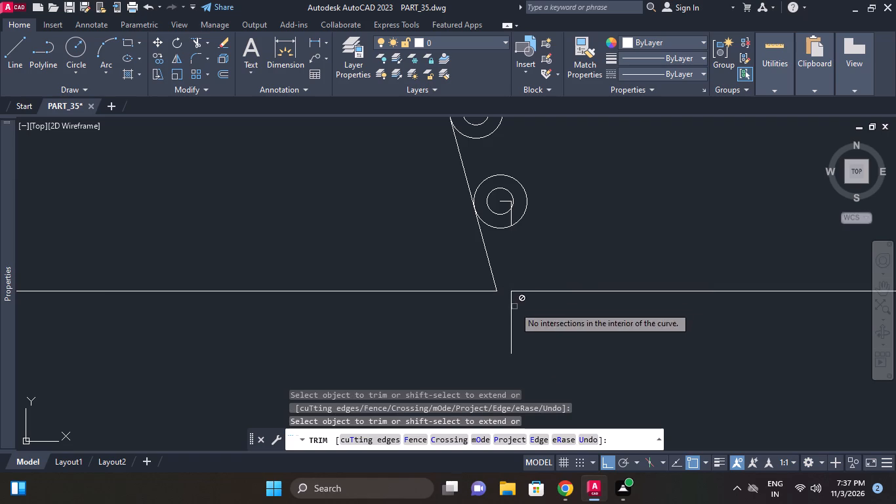
{"action": "key", "text": "Escape"}
Erase the vertical stub below the base line and the construction line's leftover portion left of the sloping line.
{"action": "left_click", "coordinate": [511, 309]}
{"action": "left_click", "coordinate": [499, 308]}
{"action": "key", "text": "e"}
{"action": "key", "text": "space"}
{"action": "left_click_drag", "start_coordinate": [477, 307], "coordinate": [472, 301]}
{"action": "left_click", "coordinate": [439, 276]}
{"action": "key", "text": "e"}
{"action": "key", "text": "space"}
{"action": "middle_click", "coordinate": [502, 325]}
{"action": "key", "text": "Escape"}
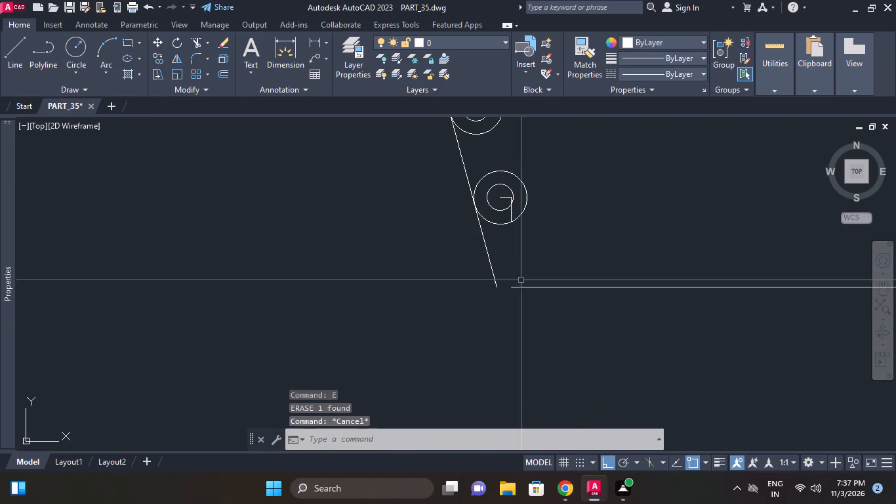
Erase the short horizontal and vertical leftover lines at the lower circles' centre.
{"action": "middle_click_drag", "start_coordinate": [521, 282], "coordinate": [519, 254]}
{"action": "scroll", "coordinate": [516, 217], "scroll_direction": "up", "scroll_amount": 2}
{"action": "middle_click_drag", "start_coordinate": [512, 194], "coordinate": [529, 328]}
{"action": "key", "text": "e"}
{"action": "key", "text": "space"}
{"action": "left_click", "coordinate": [518, 265]}
{"action": "left_click", "coordinate": [499, 229]}
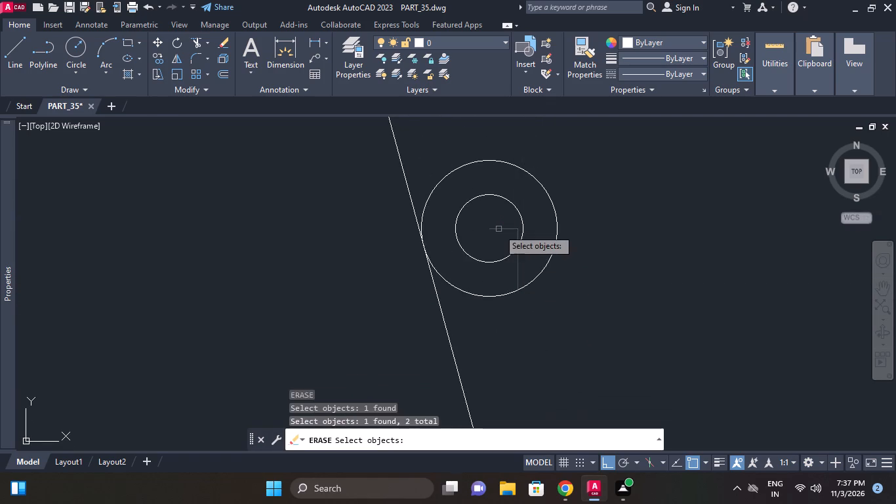
{"action": "right_click", "coordinate": [497, 229]}
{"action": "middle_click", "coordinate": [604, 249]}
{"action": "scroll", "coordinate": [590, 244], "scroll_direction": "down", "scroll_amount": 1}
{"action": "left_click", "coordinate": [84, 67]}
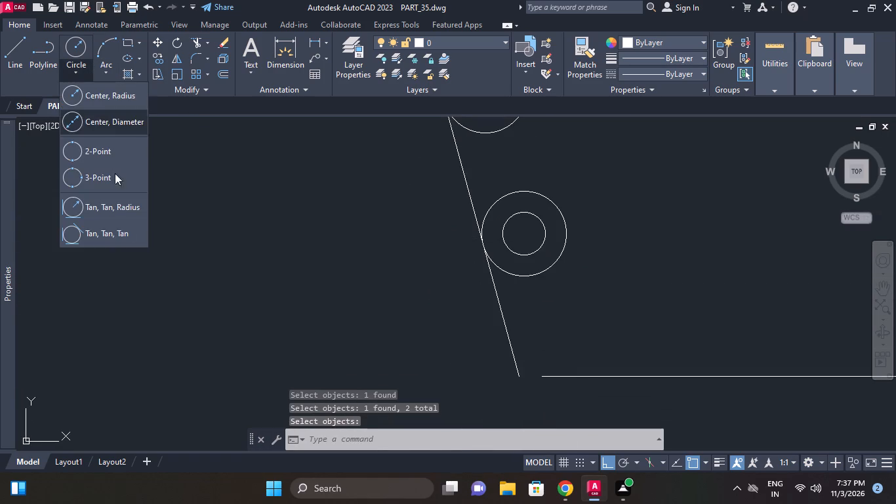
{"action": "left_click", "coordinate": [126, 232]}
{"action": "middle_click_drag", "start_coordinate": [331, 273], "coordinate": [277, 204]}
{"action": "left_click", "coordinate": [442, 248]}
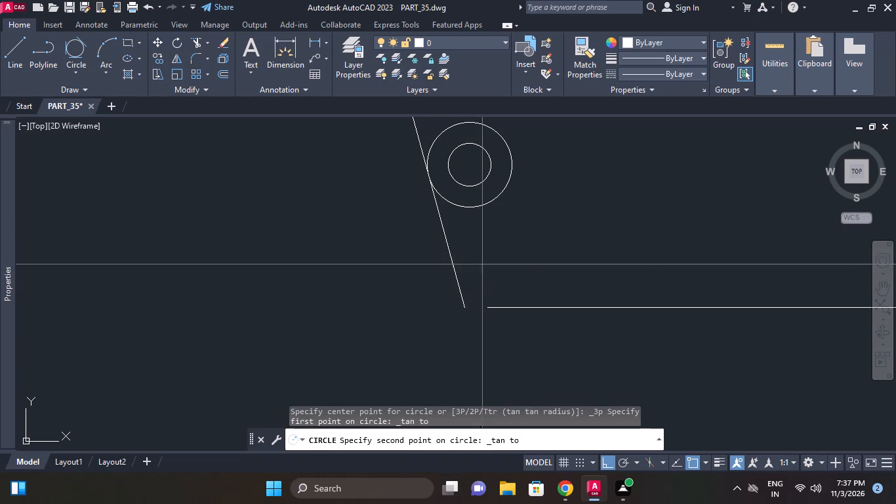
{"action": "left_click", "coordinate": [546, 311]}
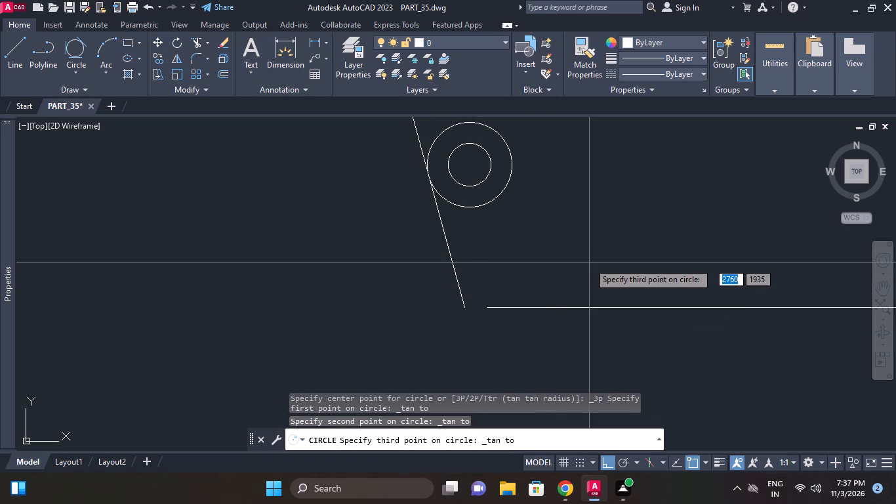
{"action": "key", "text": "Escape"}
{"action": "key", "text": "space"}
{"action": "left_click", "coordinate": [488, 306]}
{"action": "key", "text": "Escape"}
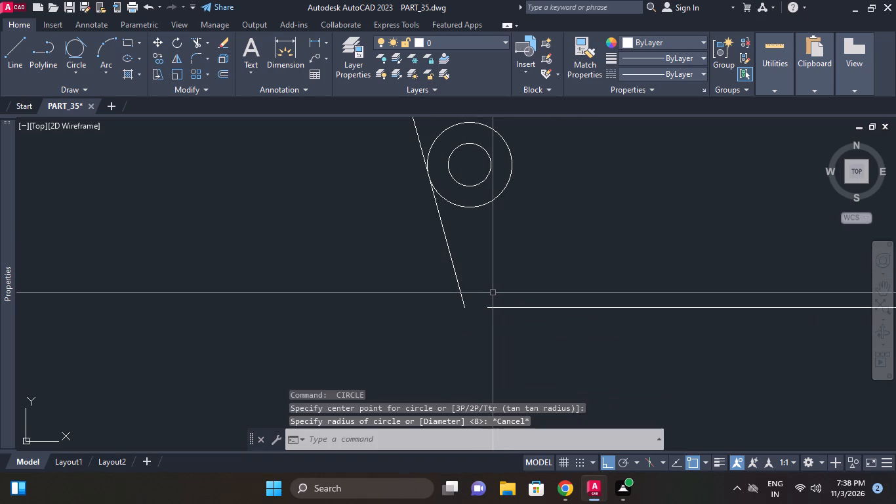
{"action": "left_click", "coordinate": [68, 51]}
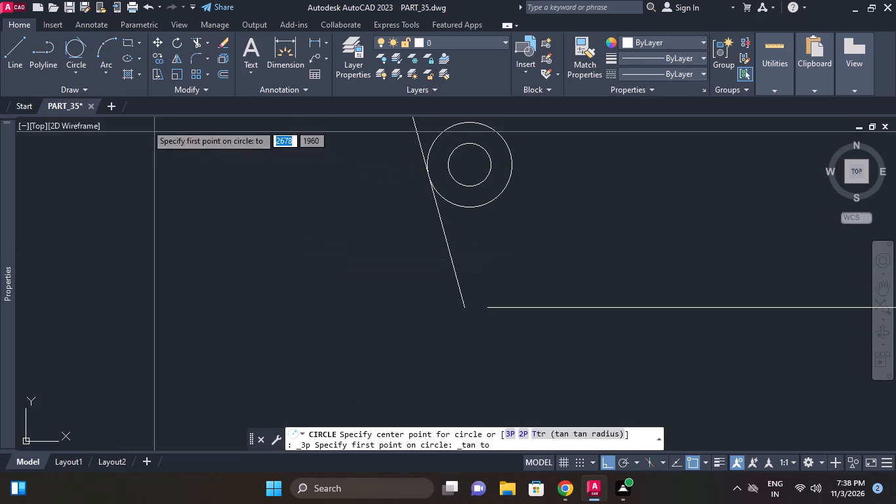
Draw a circle of radius 5 tangent to the sloping line and the horizontal base line.
{"action": "left_click", "coordinate": [89, 77]}
{"action": "left_click", "coordinate": [124, 199]}
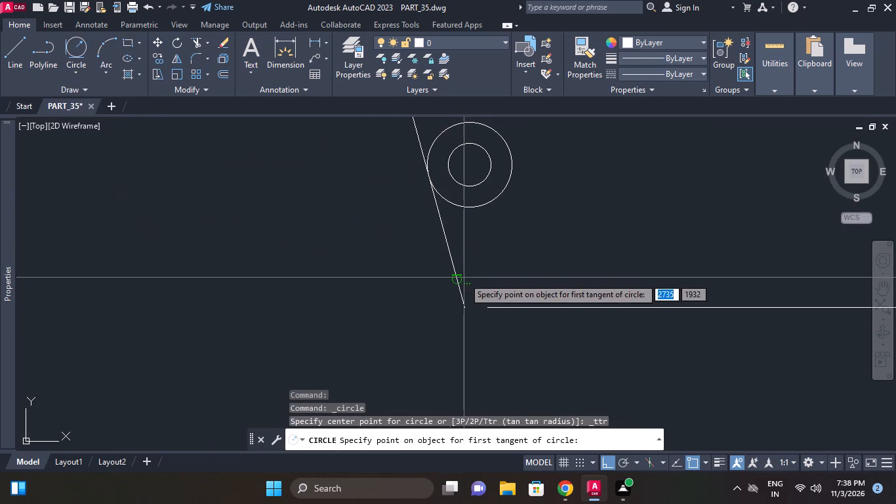
{"action": "left_click", "coordinate": [455, 276]}
{"action": "left_click", "coordinate": [520, 305]}
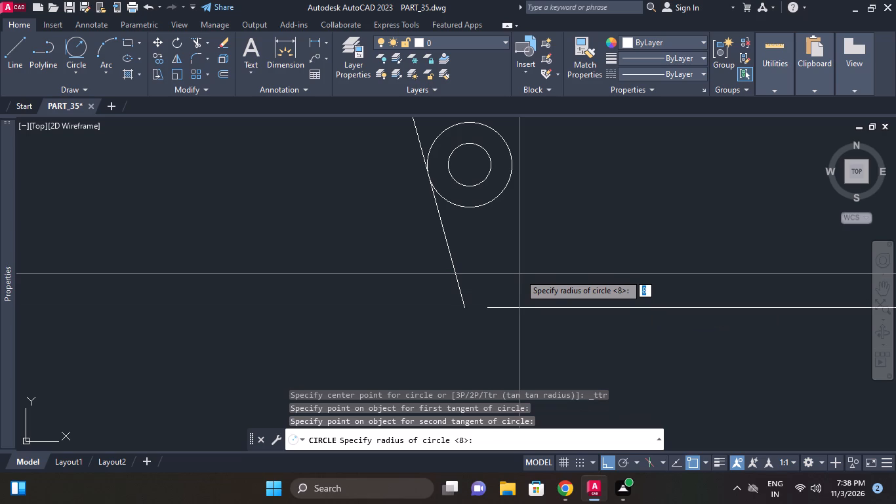
{"action": "type", "text": "5"}
{"action": "key", "text": "space"}
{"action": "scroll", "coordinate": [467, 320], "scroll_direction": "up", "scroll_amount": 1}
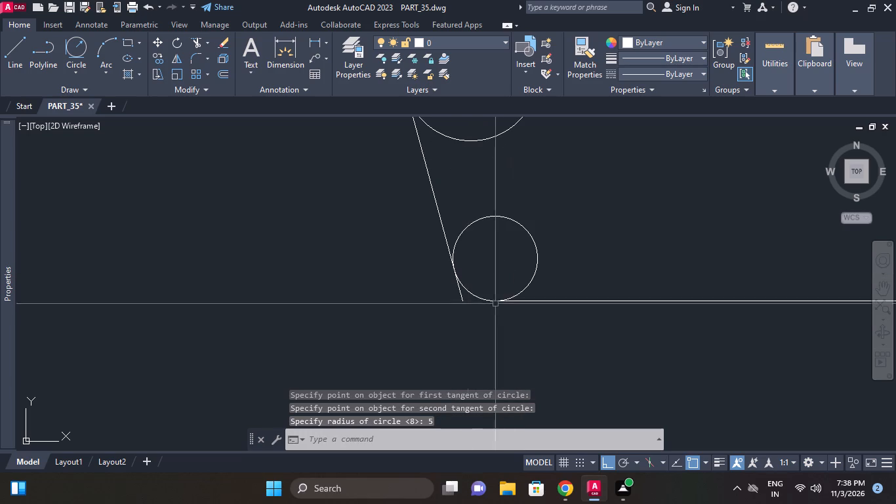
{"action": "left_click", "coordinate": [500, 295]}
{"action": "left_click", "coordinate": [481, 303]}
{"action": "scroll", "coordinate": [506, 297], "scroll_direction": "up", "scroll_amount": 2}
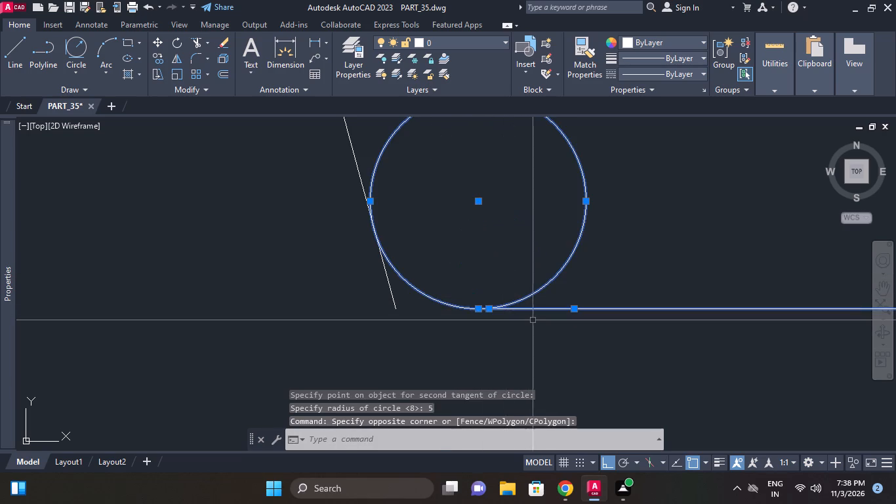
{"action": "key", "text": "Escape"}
Draw a vertical helper line upward from the left end of the base line.
{"action": "key", "text": "l"}
{"action": "key", "text": "space"}
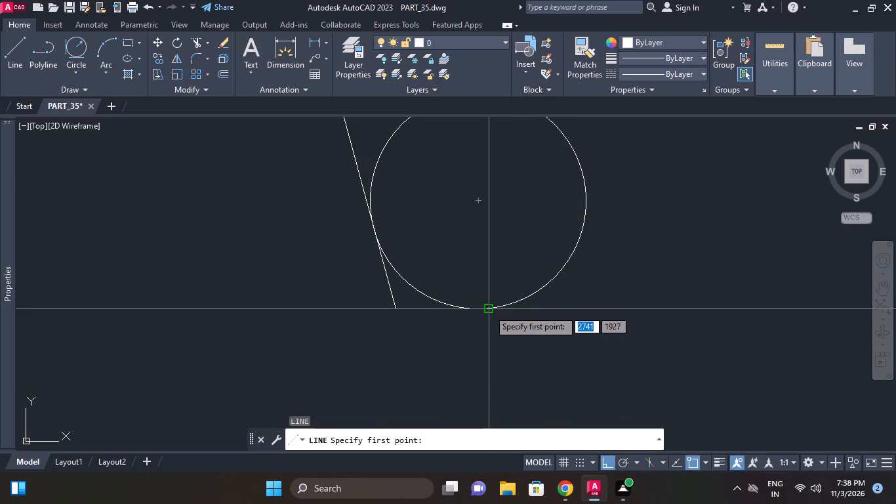
{"action": "left_click", "coordinate": [489, 308]}
{"action": "left_click", "coordinate": [496, 187]}
{"action": "key", "text": "Escape"}
Move the radius 5 circle horizontally so its centre lies on the vertical helper line.
{"action": "left_click", "coordinate": [592, 182]}
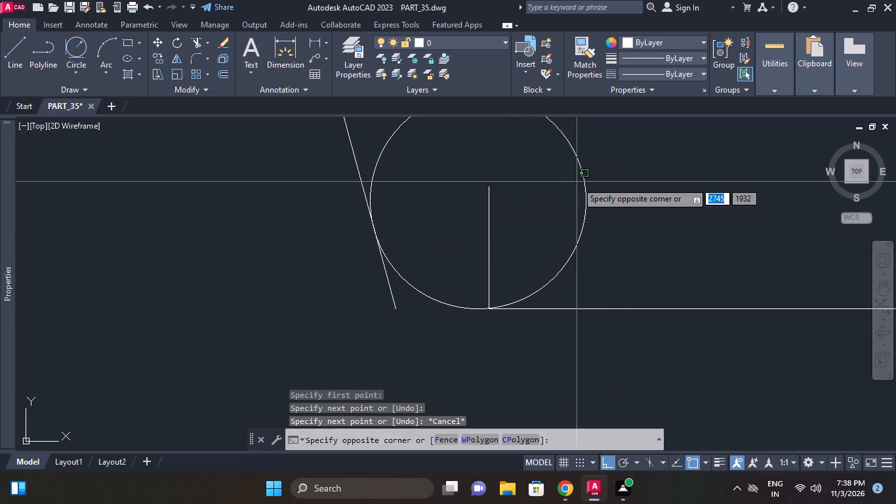
{"action": "left_click", "coordinate": [577, 182]}
{"action": "middle_click_drag", "start_coordinate": [477, 208], "coordinate": [474, 228]}
{"action": "key", "text": "m"}
{"action": "key", "text": "space"}
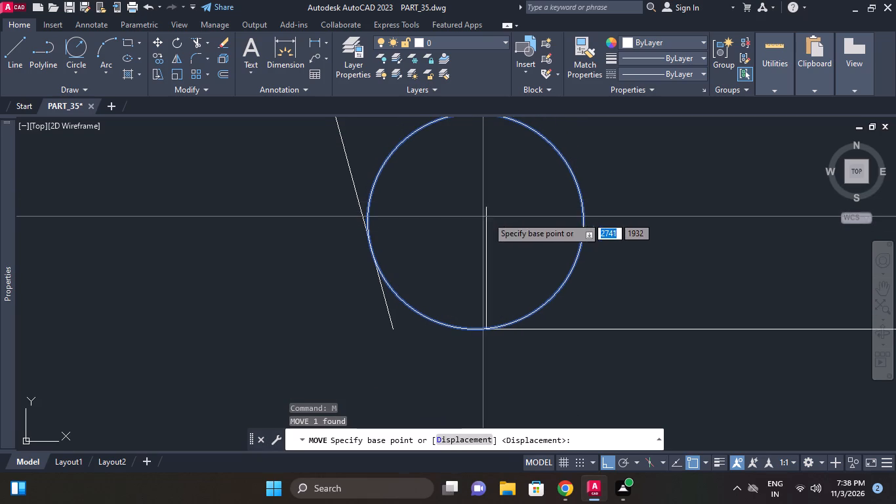
{"action": "left_click", "coordinate": [472, 222]}
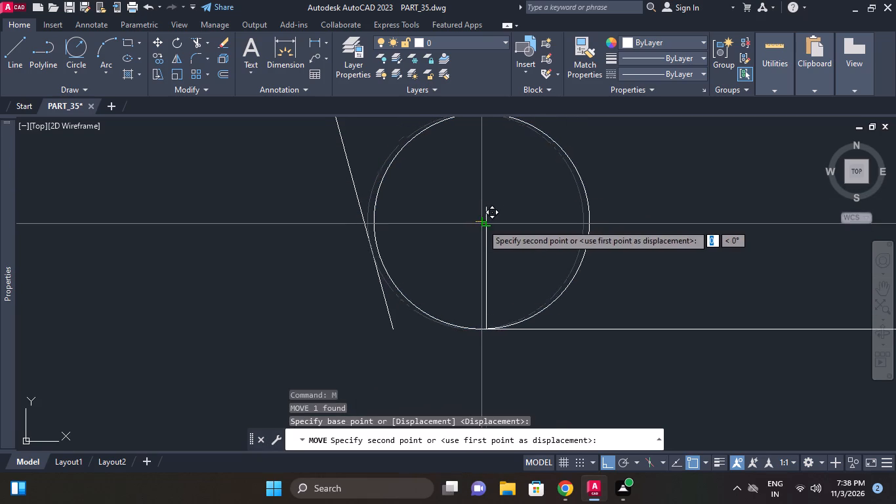
{"action": "left_click", "coordinate": [483, 224]}
{"action": "key", "text": "Escape"}
Stretch the lower end of the sloping line to a tangent point on the moved corner circle.
{"action": "left_click", "coordinate": [392, 316]}
{"action": "left_click", "coordinate": [393, 330]}
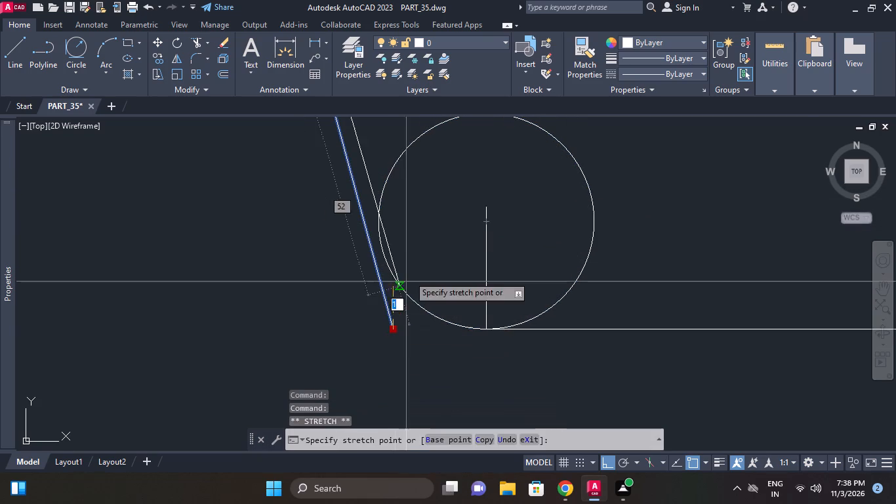
{"action": "right_click", "coordinate": [411, 270], "text": "ctrl"}
{"action": "left_click", "coordinate": [464, 345]}
{"action": "left_click", "coordinate": [403, 285]}
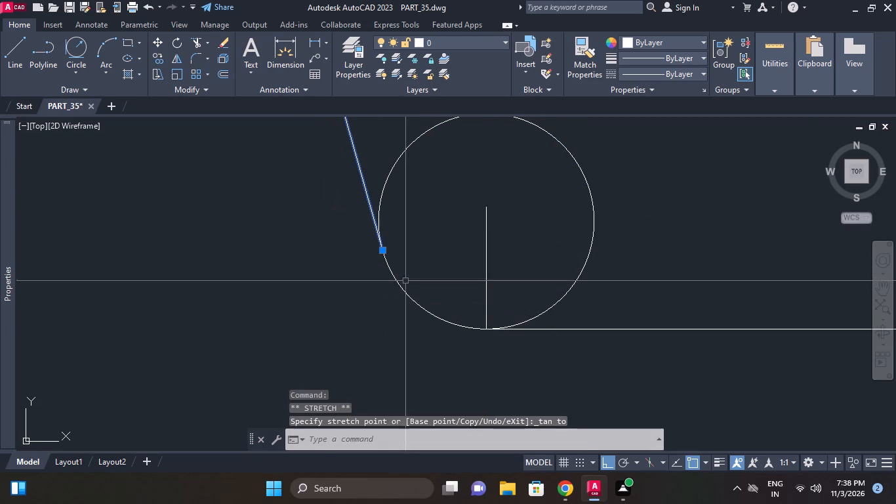
{"action": "middle_click_drag", "start_coordinate": [468, 248], "coordinate": [468, 276]}
{"action": "scroll", "coordinate": [468, 249], "scroll_direction": "down", "scroll_amount": 1}
{"action": "key", "text": "Escape"}
Erase the outer circle of the lower circle pair.
{"action": "middle_click_drag", "start_coordinate": [500, 257], "coordinate": [506, 291]}
{"action": "scroll", "coordinate": [500, 259], "scroll_direction": "down", "scroll_amount": 2}
{"action": "scroll", "coordinate": [491, 255], "scroll_direction": "up", "scroll_amount": 1}
{"action": "middle_click_drag", "start_coordinate": [491, 255], "coordinate": [499, 298]}
{"action": "key", "text": "Escape"}
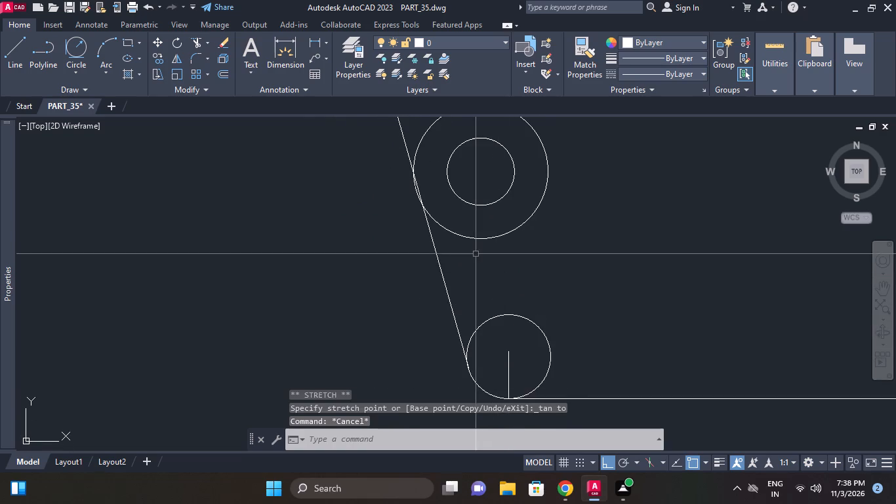
{"action": "left_click", "coordinate": [470, 238]}
{"action": "key", "text": "e"}
{"action": "key", "text": "space"}
{"action": "scroll", "coordinate": [502, 277], "scroll_direction": "down", "scroll_amount": 3}
{"action": "middle_click_drag", "start_coordinate": [502, 278], "coordinate": [508, 293]}
{"action": "key", "text": "Escape"}
Trim the corner circle to leave only the rounding arc between the sloping line and the base line.
{"action": "middle_click_drag", "start_coordinate": [500, 295], "coordinate": [498, 272]}
{"action": "scroll", "coordinate": [500, 295], "scroll_direction": "up", "scroll_amount": 1}
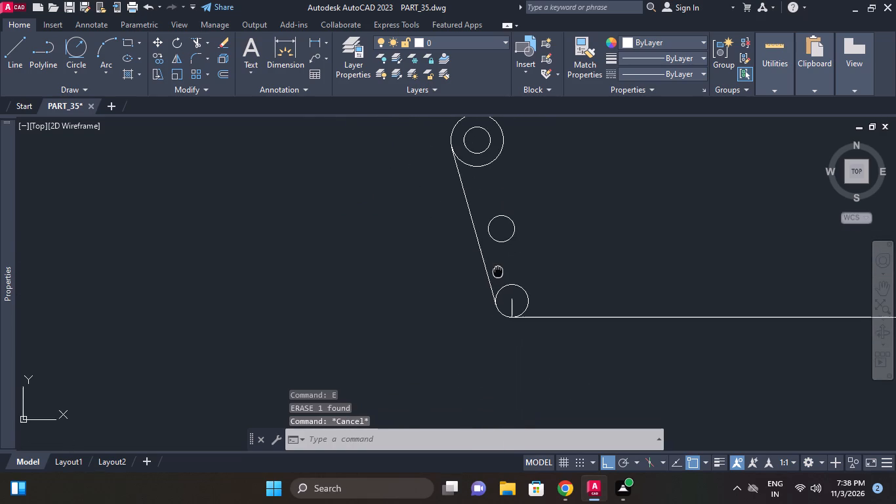
{"action": "middle_click_drag", "start_coordinate": [498, 272], "coordinate": [499, 244]}
{"action": "key", "text": "t"}
{"action": "key", "text": "r"}
{"action": "key", "text": "space"}
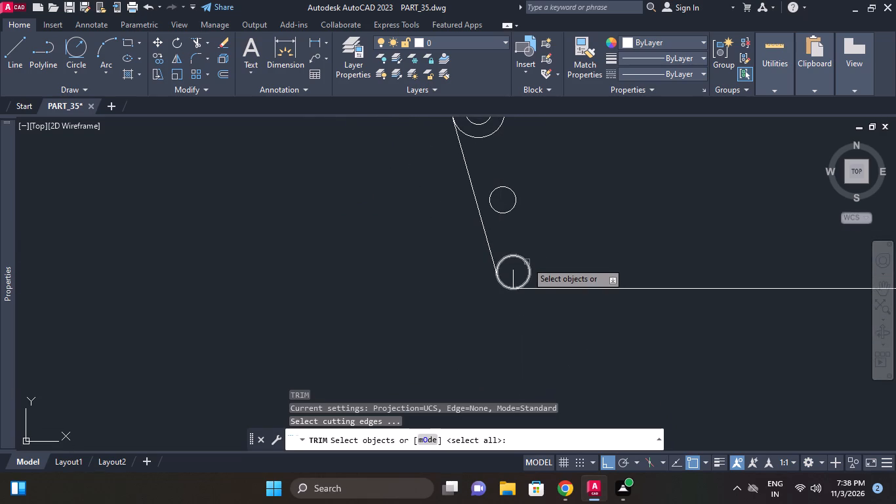
{"action": "scroll", "coordinate": [525, 262], "scroll_direction": "up", "scroll_amount": 2}
{"action": "key", "text": "space"}
{"action": "left_click", "coordinate": [525, 259]}
{"action": "key", "text": "Escape"}
{"action": "scroll", "coordinate": [548, 244], "scroll_direction": "down", "scroll_amount": 2}
{"action": "middle_click_drag", "start_coordinate": [550, 249], "coordinate": [550, 276]}
{"action": "key", "text": "Escape"}
Erase the vertical helper line at the left end of the base line.
{"action": "scroll", "coordinate": [531, 280], "scroll_direction": "up", "scroll_amount": 2}
{"action": "key", "text": "e"}
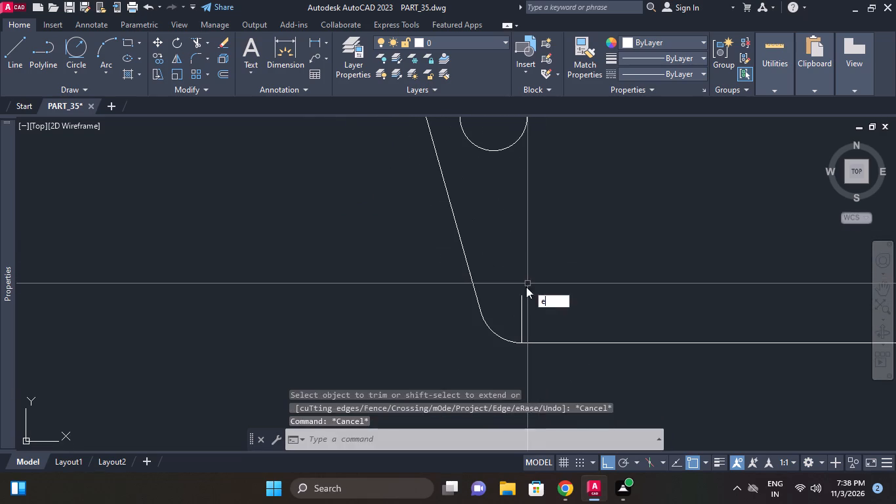
{"action": "key", "text": "space"}
{"action": "left_click", "coordinate": [521, 298]}
{"action": "right_click", "coordinate": [520, 299]}
Add a horizontal linear dimension from the lower hole's centre to the corner arc's centre, placed below the base line.
{"action": "scroll", "coordinate": [571, 277], "scroll_direction": "down", "scroll_amount": 1}
{"action": "middle_click", "coordinate": [571, 278]}
{"action": "key", "text": "d"}
{"action": "type", "text": "li"}
{"action": "key", "text": "space"}
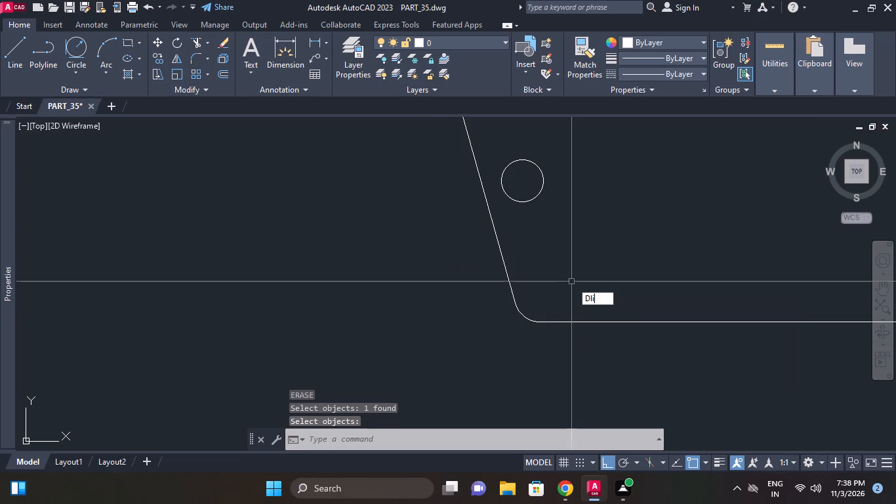
{"action": "scroll", "coordinate": [559, 266], "scroll_direction": "down", "scroll_amount": 2}
{"action": "middle_click_drag", "start_coordinate": [559, 272], "coordinate": [558, 281]}
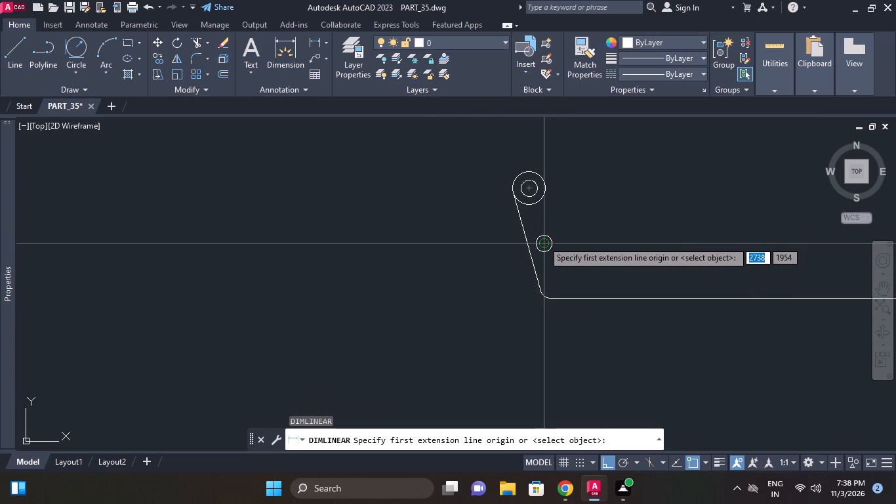
{"action": "left_click", "coordinate": [543, 241]}
{"action": "scroll", "coordinate": [554, 282], "scroll_direction": "up", "scroll_amount": 1}
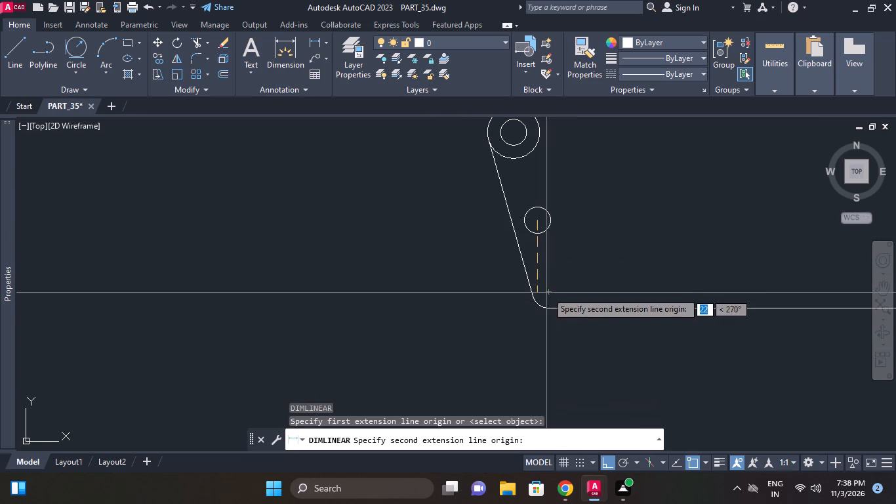
{"action": "left_click", "coordinate": [549, 292]}
{"action": "left_click", "coordinate": [541, 344]}
Set the precision of the new horizontal dimension to two decimal places (0.00).
{"action": "left_click", "coordinate": [589, 358]}
{"action": "left_click", "coordinate": [540, 341]}
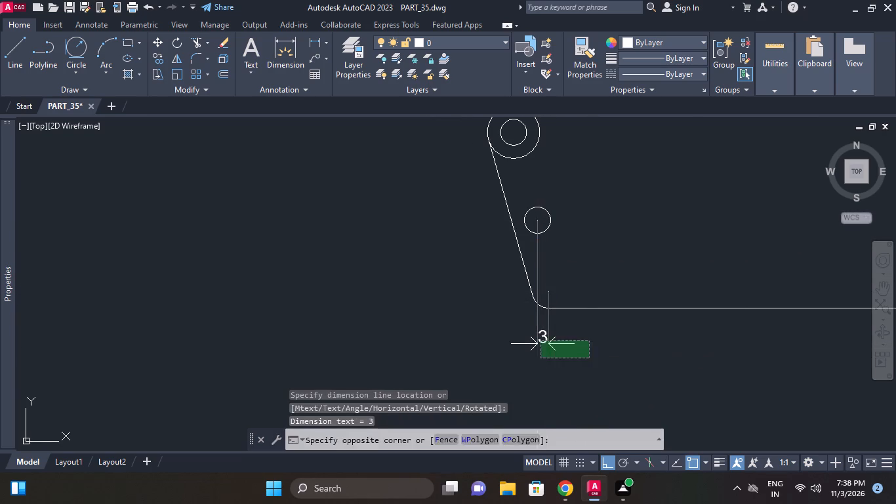
{"action": "right_click", "coordinate": [540, 338]}
{"action": "left_click", "coordinate": [599, 126]}
{"action": "left_click", "coordinate": [721, 156]}
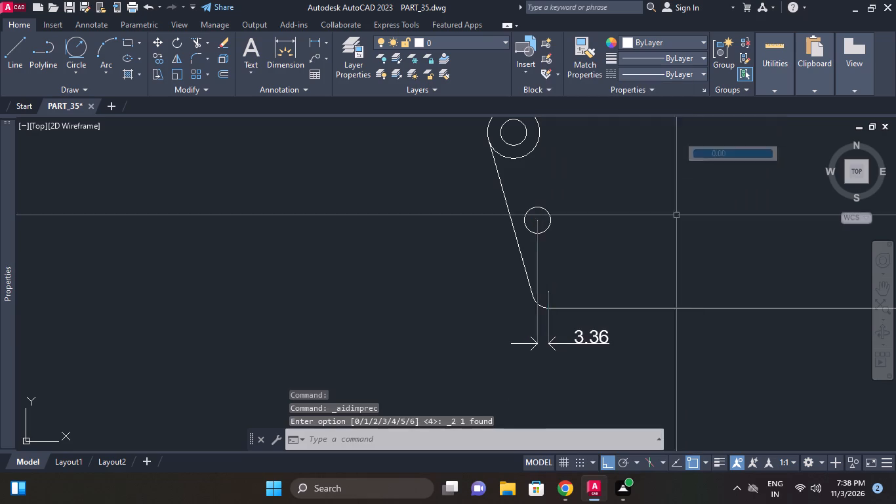
Erase the horizontal dimension between the lower hole's centre and the corner arc's centre.
{"action": "scroll", "coordinate": [640, 324], "scroll_direction": "up", "scroll_amount": 1}
{"action": "key", "text": "Escape"}
{"action": "left_click", "coordinate": [630, 356]}
{"action": "left_click", "coordinate": [545, 335]}
{"action": "key", "text": "e"}
{"action": "key", "text": "space"}
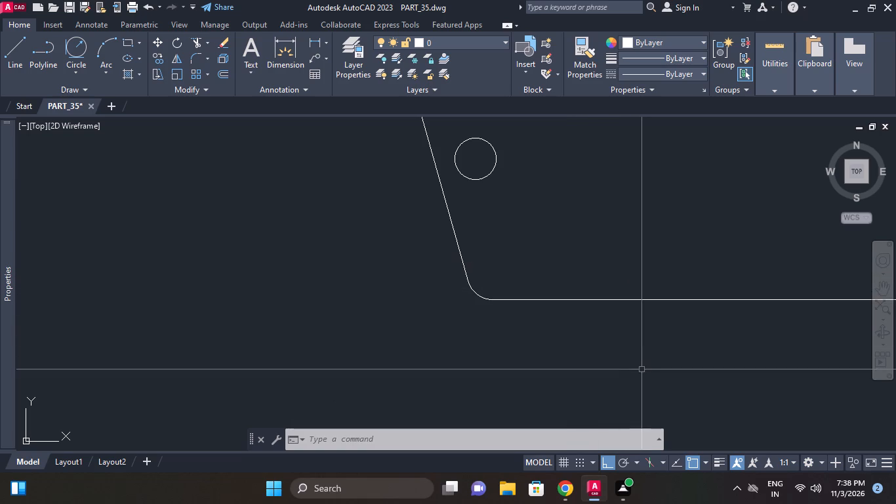
Draw a vertical construction line through the centre of the corner arc at the start of the base line.
{"action": "middle_click_drag", "start_coordinate": [580, 429], "coordinate": [592, 422]}
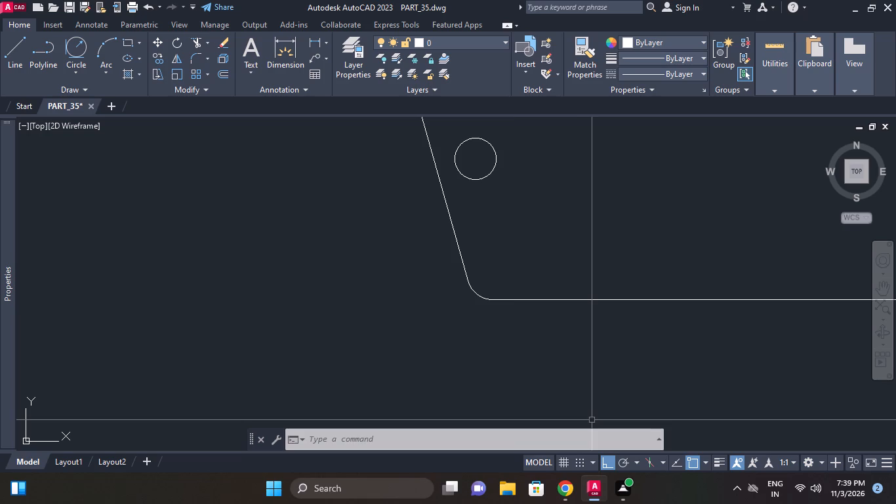
{"action": "scroll", "coordinate": [617, 413], "scroll_direction": "down", "scroll_amount": 3}
{"action": "middle_click_drag", "start_coordinate": [595, 413], "coordinate": [454, 406]}
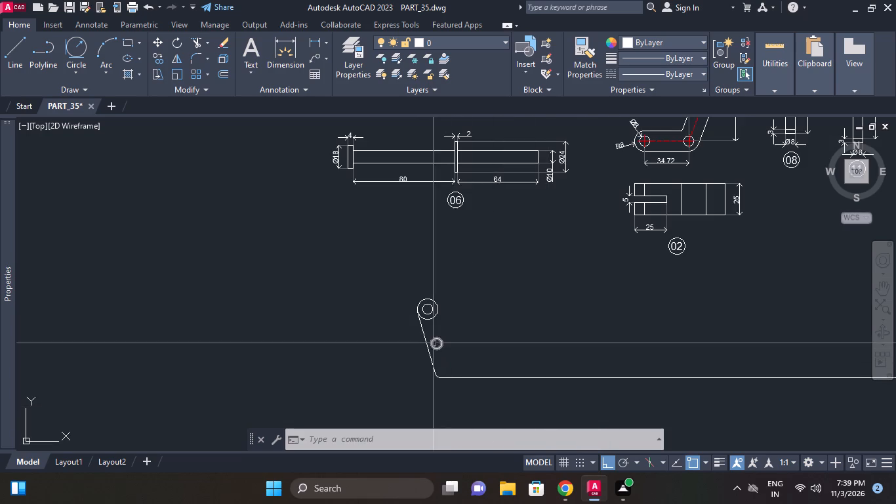
{"action": "scroll", "coordinate": [432, 343], "scroll_direction": "up", "scroll_amount": 1}
{"action": "middle_click_drag", "start_coordinate": [462, 370], "coordinate": [476, 341]}
{"action": "middle_click_drag", "start_coordinate": [449, 370], "coordinate": [472, 345]}
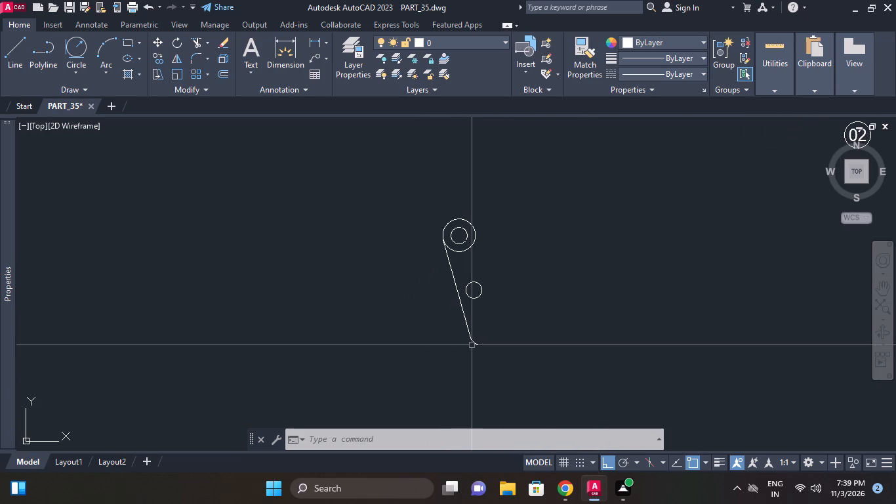
{"action": "type", "text": "xl"}
{"action": "key", "text": "space"}
{"action": "key", "text": "v"}
{"action": "key", "text": "space"}
{"action": "scroll", "coordinate": [468, 348], "scroll_direction": "up", "scroll_amount": 1}
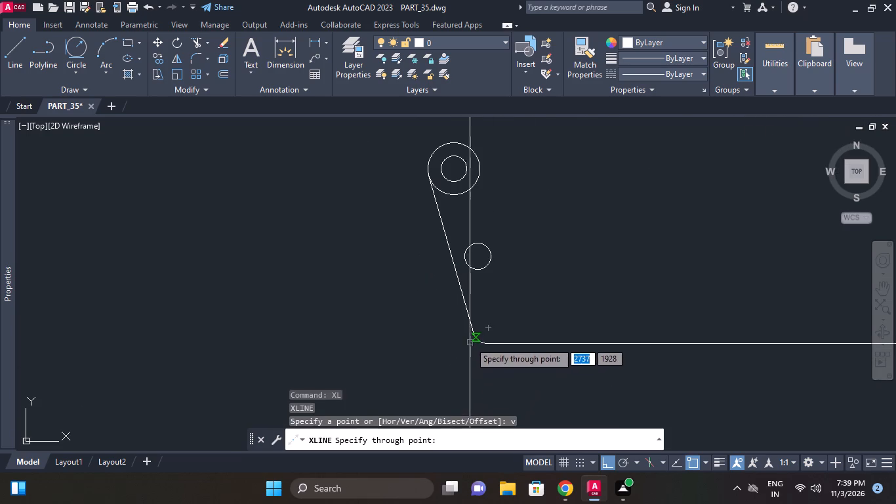
{"action": "left_click", "coordinate": [488, 329]}
{"action": "key", "text": "Escape"}
{"action": "scroll", "coordinate": [585, 346], "scroll_direction": "down", "scroll_amount": 2}
{"action": "middle_click_drag", "start_coordinate": [585, 346], "coordinate": [501, 323]}
{"action": "key", "text": "Escape"}
{"action": "middle_click", "coordinate": [483, 346]}
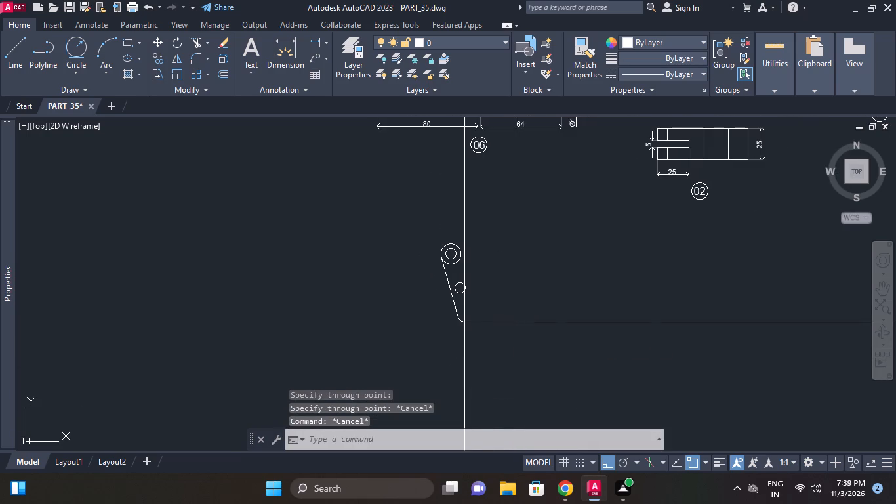
Offset the vertical construction line 120 to the right.
{"action": "key", "text": "Escape"}
{"action": "type", "text": "o"}
{"action": "key", "text": "space"}
{"action": "type", "text": "120"}
{"action": "key", "text": "space"}
{"action": "left_click", "coordinate": [466, 352]}
{"action": "left_click", "coordinate": [524, 351]}
{"action": "key", "text": "Escape"}
{"action": "middle_click_drag", "start_coordinate": [579, 354], "coordinate": [579, 366]}
Trim off the part of the base line that extends beyond the right vertical construction line.
{"action": "type", "text": "tr"}
{"action": "key", "text": "space"}
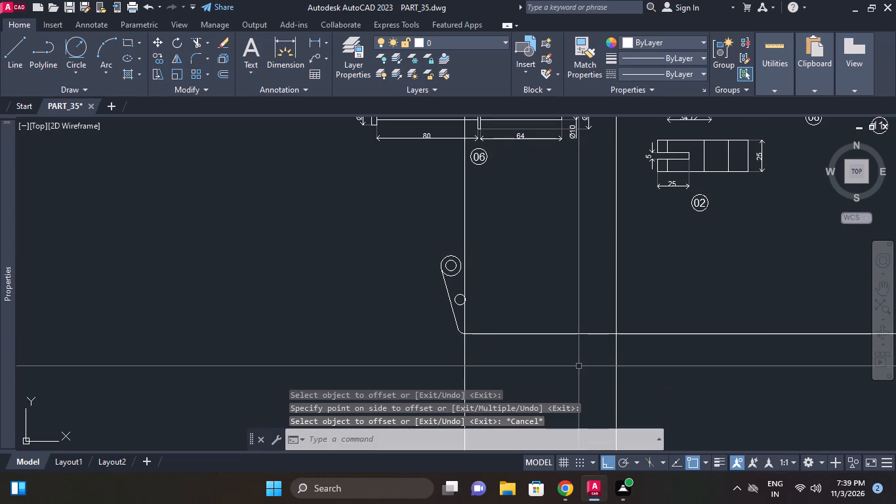
{"action": "left_click_drag", "start_coordinate": [636, 374], "coordinate": [624, 371]}
{"action": "left_click", "coordinate": [570, 358]}
{"action": "key", "text": "space"}
{"action": "left_click", "coordinate": [683, 366]}
{"action": "left_click", "coordinate": [673, 320]}
{"action": "key", "text": "Escape"}
{"action": "scroll", "coordinate": [659, 352], "scroll_direction": "down", "scroll_amount": 1}
{"action": "middle_click", "coordinate": [659, 352]}
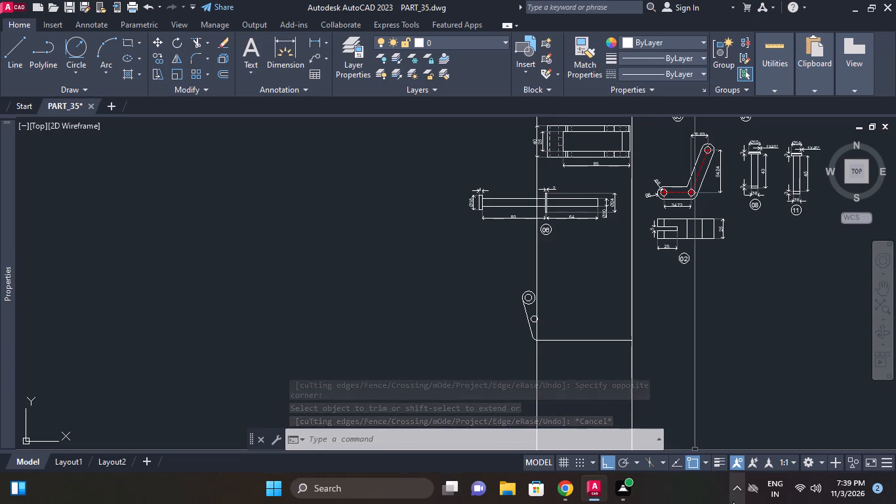
Offset the vertical construction line at the corner arc 70 to the right.
{"action": "scroll", "coordinate": [523, 371], "scroll_direction": "up", "scroll_amount": 1}
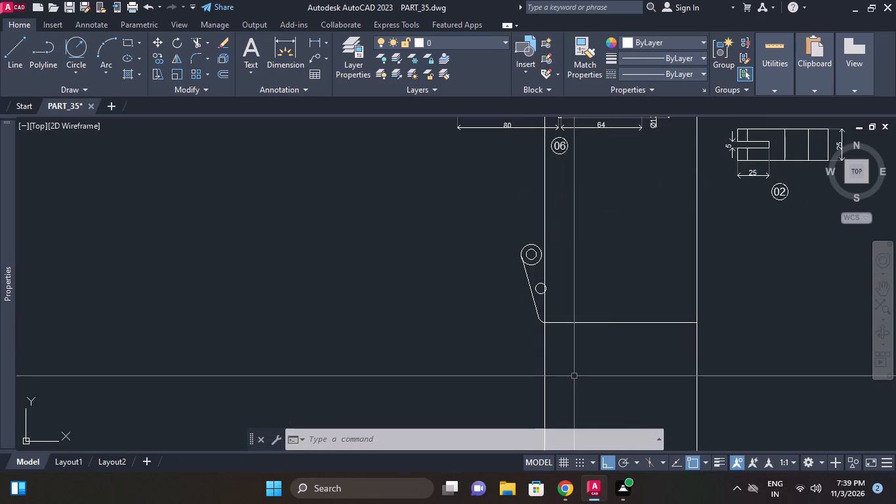
{"action": "type", "text": "o"}
{"action": "key", "text": "space"}
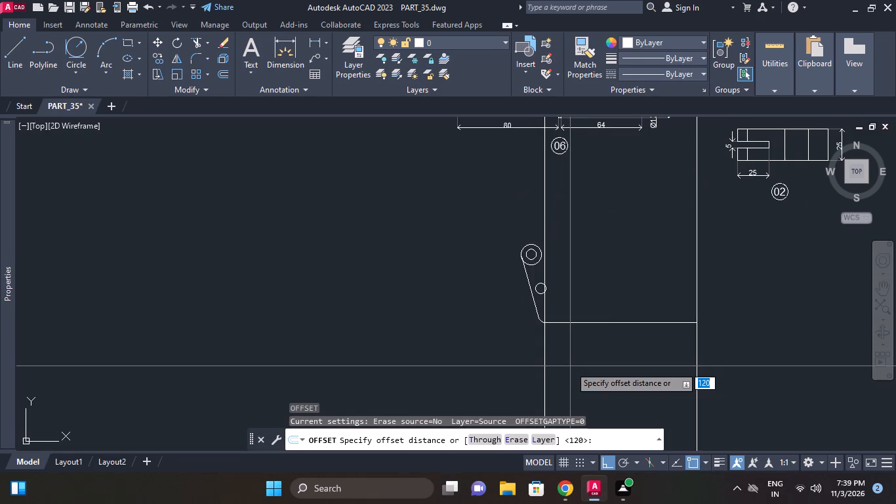
{"action": "type", "text": "70"}
{"action": "key", "text": "space"}
{"action": "left_click", "coordinate": [568, 355]}
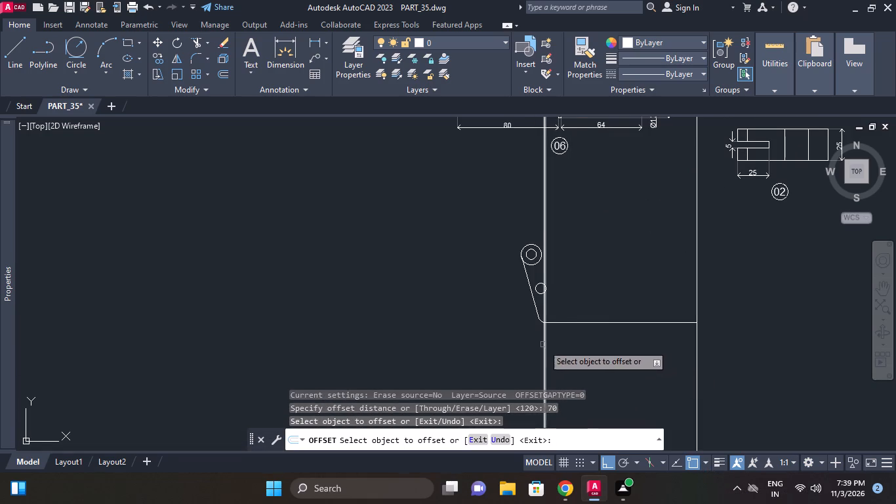
{"action": "left_click", "coordinate": [543, 345]}
{"action": "left_click", "coordinate": [574, 350]}
{"action": "key", "text": "Escape"}
Offset the base line 30 downward.
{"action": "key", "text": "space"}
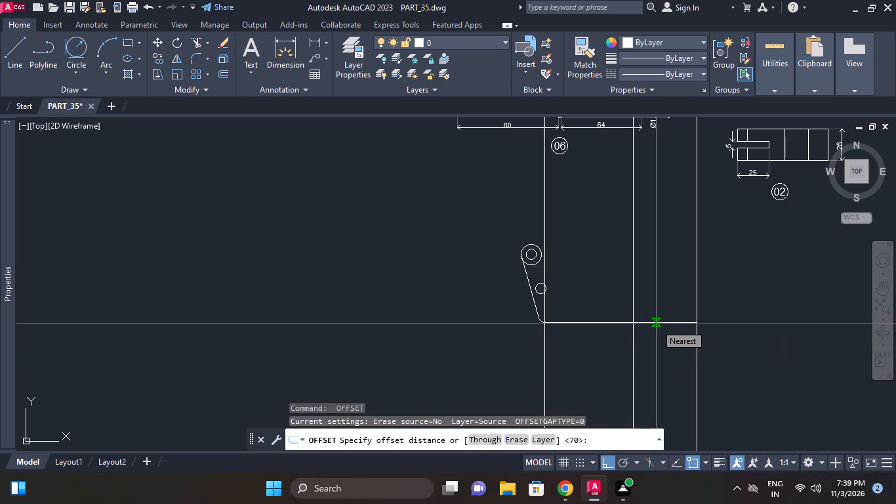
{"action": "type", "text": "30"}
{"action": "key", "text": "Return"}
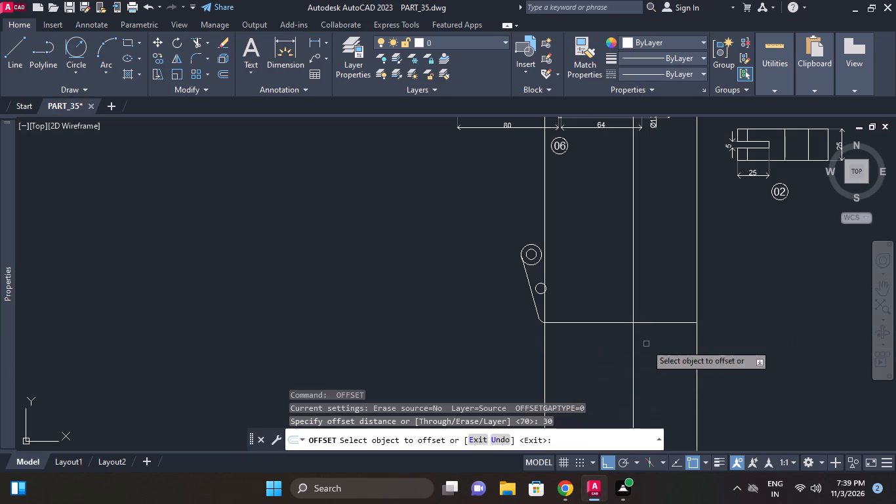
{"action": "left_click", "coordinate": [673, 319]}
{"action": "left_click", "coordinate": [665, 325]}
{"action": "left_click", "coordinate": [662, 353]}
{"action": "key", "text": "Escape"}
Draw a circle of radius 43 centred where the middle vertical construction line crosses the lower offset line.
{"action": "middle_click_drag", "start_coordinate": [647, 361], "coordinate": [646, 372]}
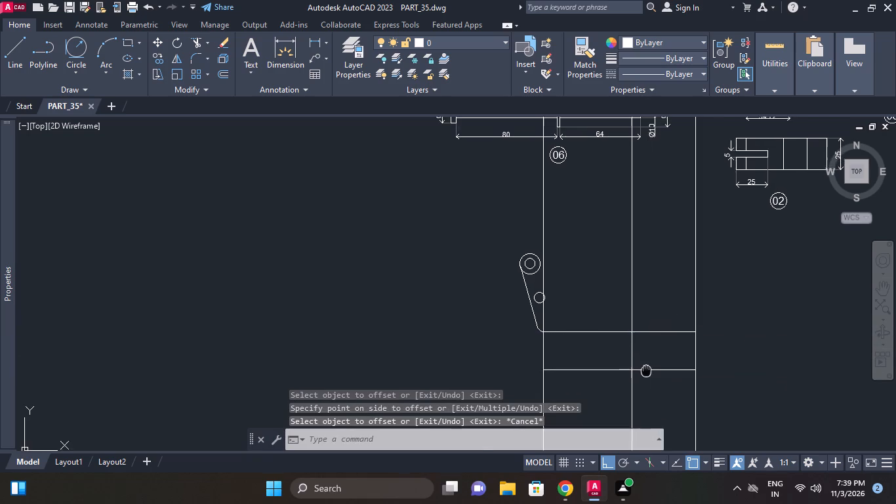
{"action": "middle_click_drag", "start_coordinate": [646, 372], "coordinate": [646, 373]}
{"action": "scroll", "coordinate": [646, 373], "scroll_direction": "up", "scroll_amount": 1}
{"action": "key", "text": "c"}
{"action": "key", "text": "space"}
{"action": "left_click", "coordinate": [618, 373]}
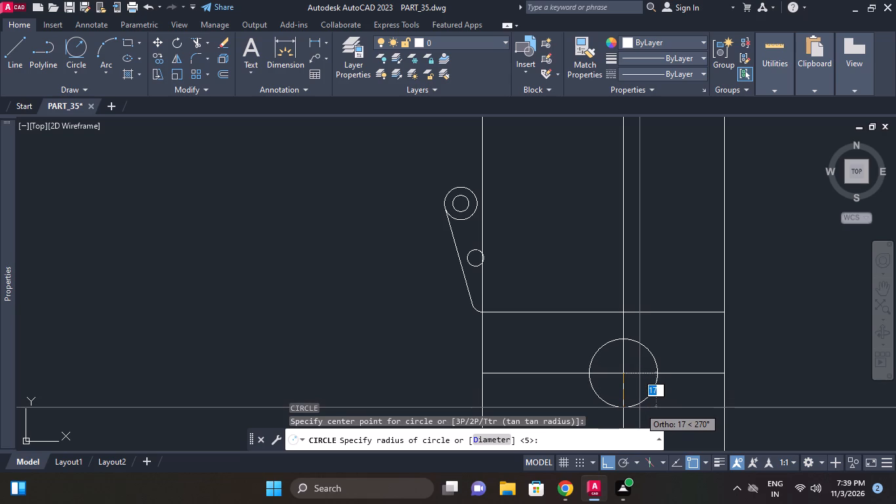
{"action": "type", "text": "43"}
{"action": "key", "text": "Return"}
{"action": "key", "text": "Escape"}
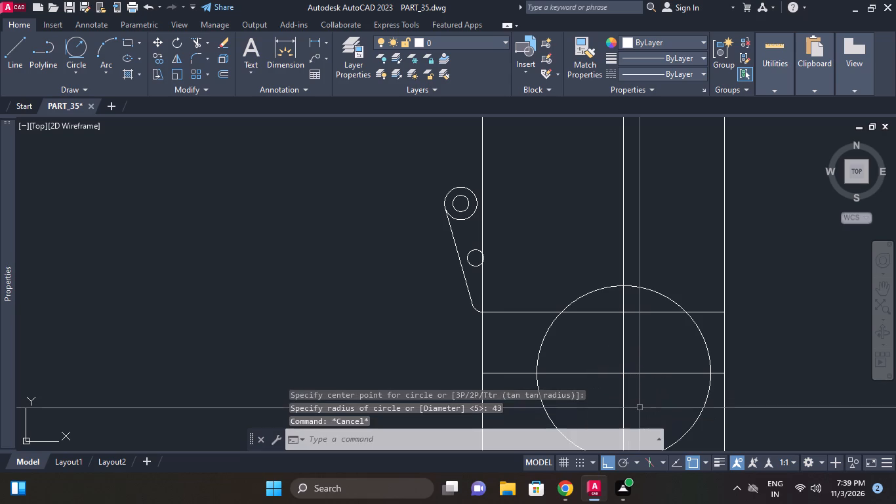
Trim the large circle's sides and the base line inside it, leaving an arched cutout in the base line.
{"action": "key", "text": "t"}
{"action": "key", "text": "r"}
{"action": "key", "text": "space"}
{"action": "key", "text": "space"}
{"action": "left_click", "coordinate": [689, 328]}
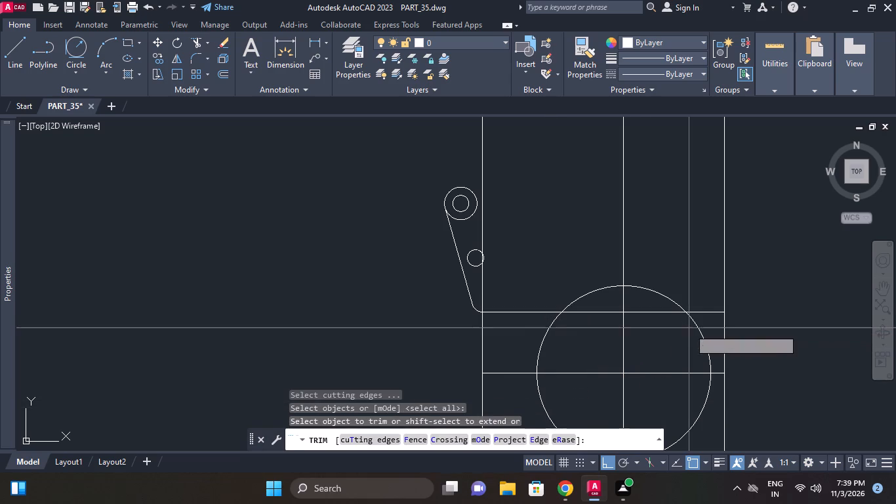
{"action": "left_click", "coordinate": [692, 320]}
{"action": "left_click", "coordinate": [693, 316]}
{"action": "left_click", "coordinate": [544, 336]}
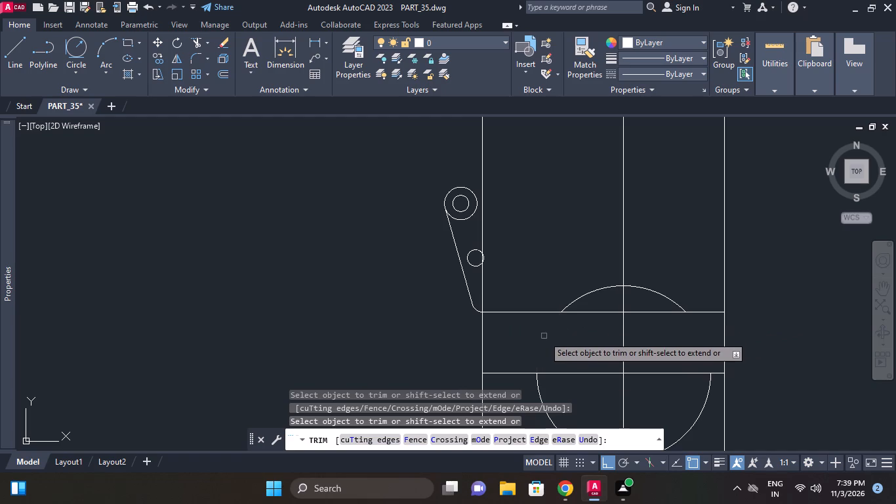
{"action": "left_click", "coordinate": [593, 315]}
{"action": "left_click", "coordinate": [648, 314]}
{"action": "key", "text": "Escape"}
Erase the leftover lower arc, the offset line below the base line and the vertical construction line at the corner arc.
{"action": "middle_click_drag", "start_coordinate": [702, 358], "coordinate": [705, 337]}
{"action": "key", "text": "e"}
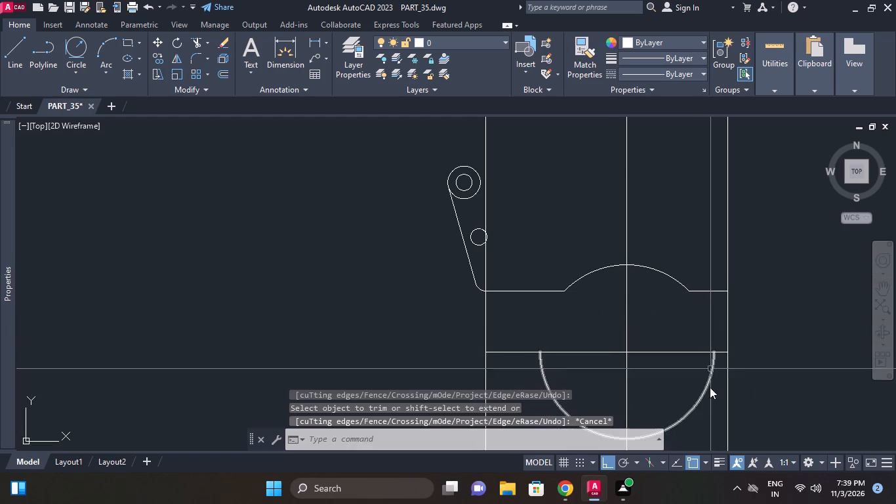
{"action": "key", "text": "space"}
{"action": "left_click", "coordinate": [709, 415]}
{"action": "left_click", "coordinate": [699, 390]}
{"action": "key", "text": "space"}
{"action": "middle_click_drag", "start_coordinate": [698, 385], "coordinate": [708, 362]}
{"action": "key", "text": "space"}
{"action": "left_click", "coordinate": [576, 331]}
{"action": "left_click", "coordinate": [529, 316]}
{"action": "key", "text": "space"}
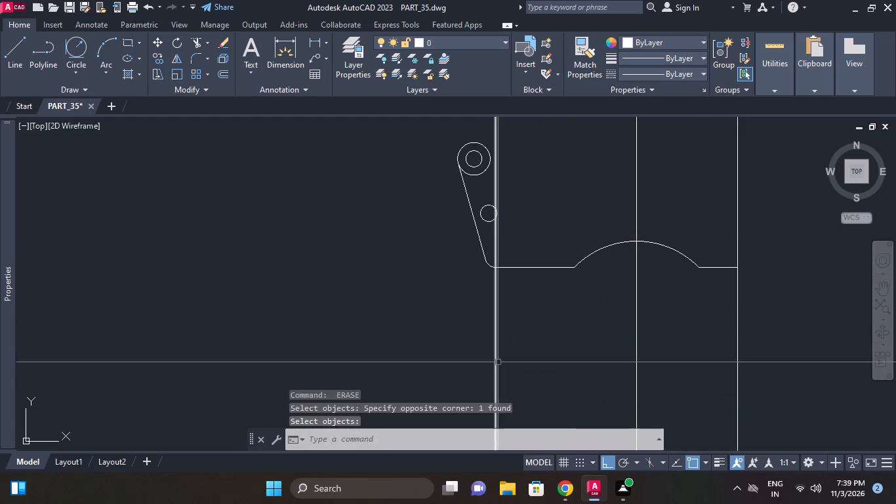
{"action": "left_click", "coordinate": [501, 364]}
{"action": "left_click", "coordinate": [468, 350]}
{"action": "key", "text": "space"}
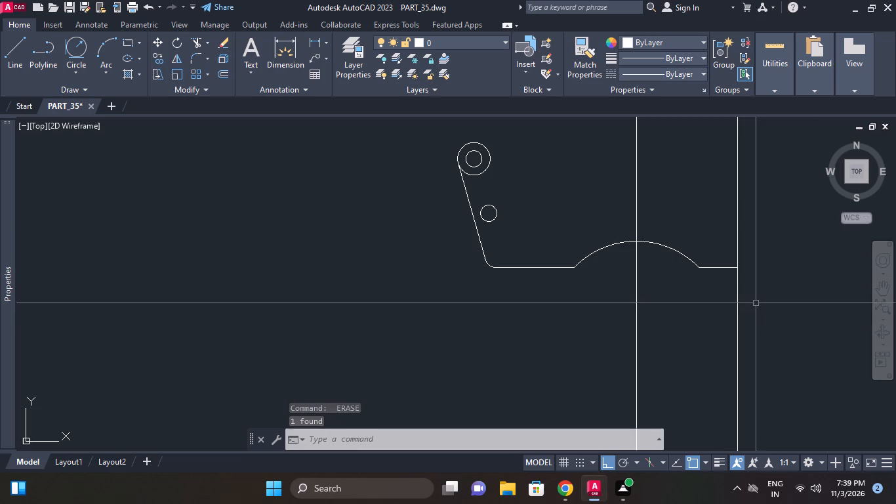
Draw a circle of radius 5 tangent to the base line and the right vertical construction line.
{"action": "type", "text": "c"}
{"action": "key", "text": "space"}
{"action": "scroll", "coordinate": [735, 268], "scroll_direction": "up", "scroll_amount": 1}
{"action": "middle_click_drag", "start_coordinate": [689, 318], "coordinate": [676, 320]}
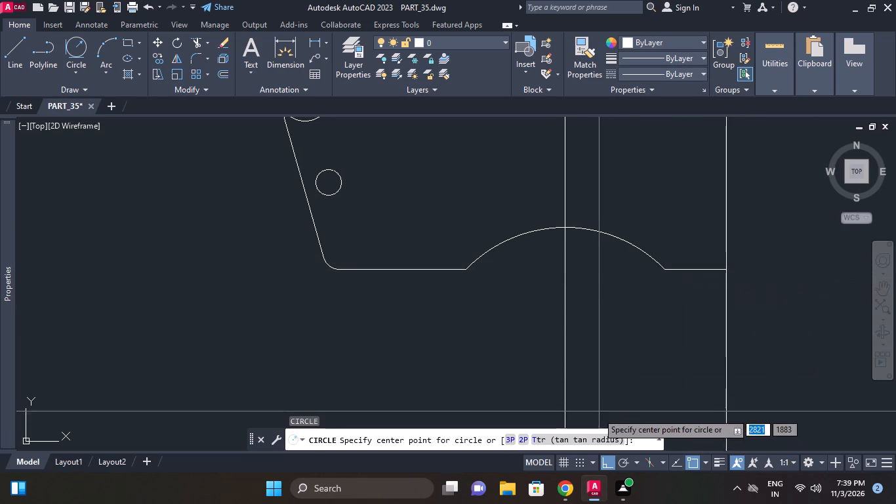
{"action": "left_click", "coordinate": [587, 434]}
{"action": "left_click", "coordinate": [701, 271]}
{"action": "left_click", "coordinate": [722, 224]}
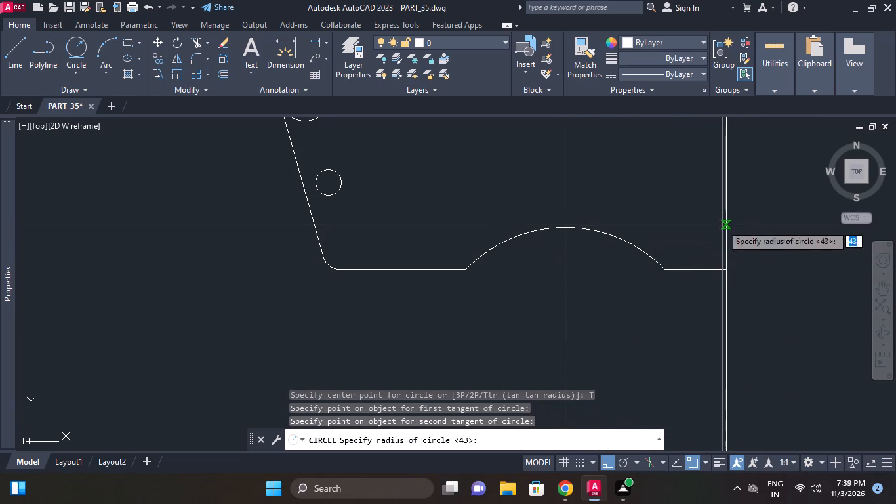
{"action": "type", "text": "5"}
{"action": "key", "text": "space"}
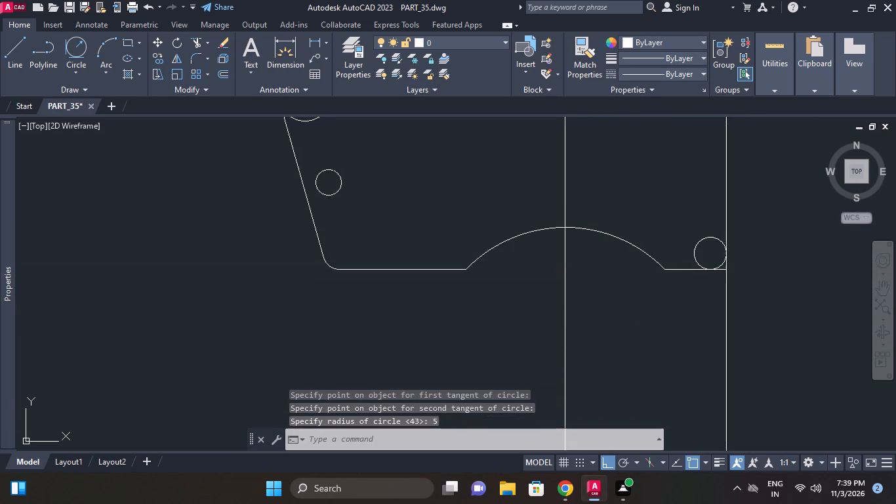
Move the small tangent circle 5 to the right so its centre lies on the right vertical construction line.
{"action": "left_click", "coordinate": [723, 262]}
{"action": "scroll", "coordinate": [723, 261], "scroll_direction": "up", "scroll_amount": 2}
{"action": "type", "text": "m"}
{"action": "key", "text": "space"}
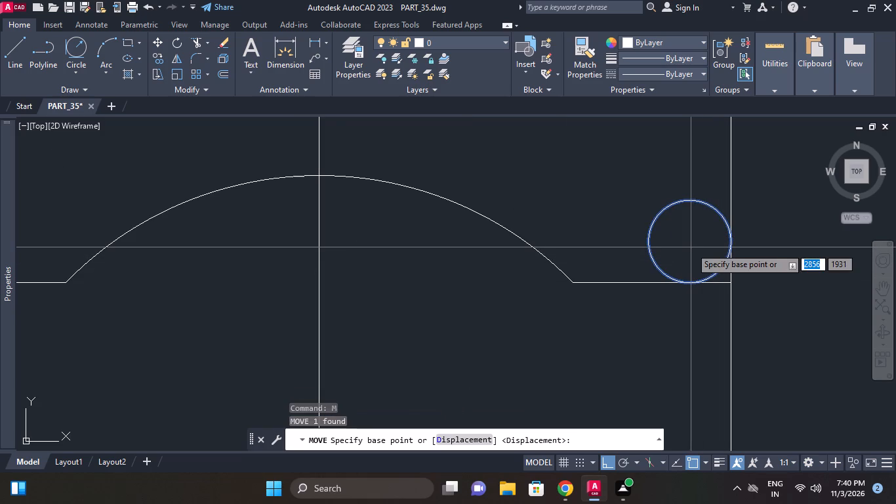
{"action": "left_click", "coordinate": [691, 243]}
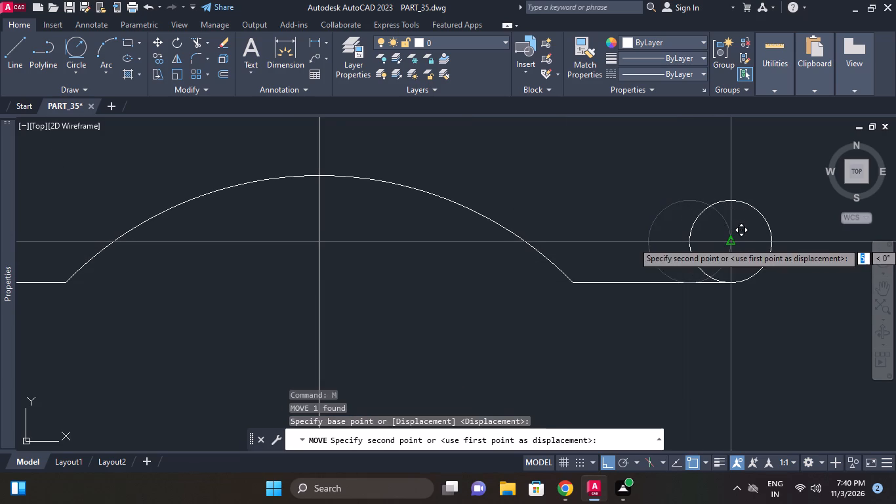
{"action": "left_click", "coordinate": [732, 241]}
{"action": "key", "text": "Escape"}
{"action": "scroll", "coordinate": [720, 287], "scroll_direction": "up", "scroll_amount": 1}
{"action": "left_click", "coordinate": [714, 280]}
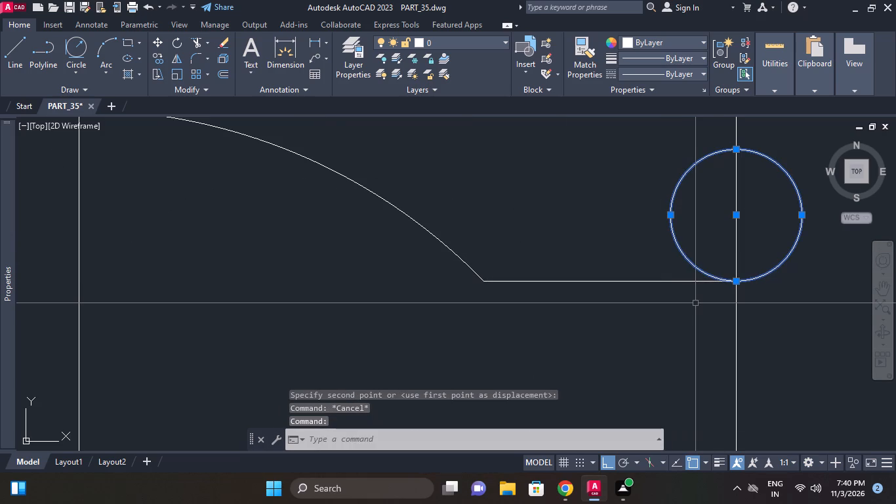
{"action": "key", "text": "Escape"}
Draw a horizontal construction line through the centre of the small circle at the base line's right end.
{"action": "middle_click_drag", "start_coordinate": [801, 293], "coordinate": [731, 319]}
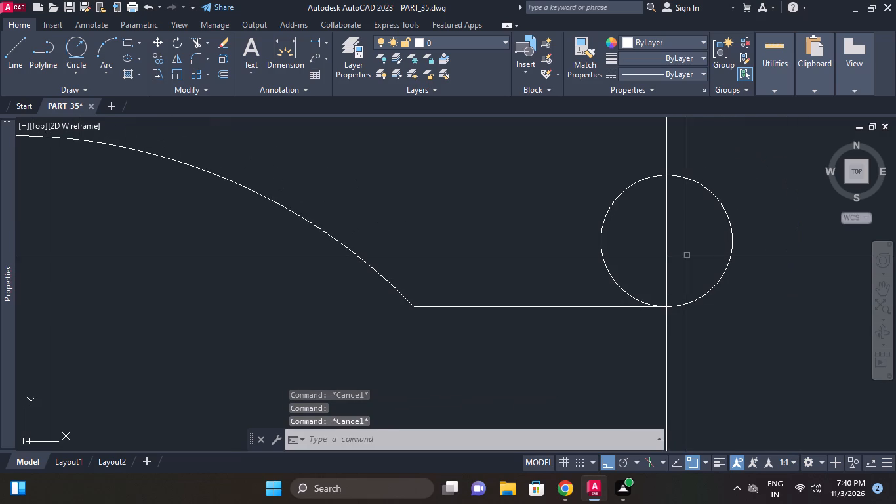
{"action": "type", "text": "xl"}
{"action": "key", "text": "space"}
{"action": "key", "text": "h"}
{"action": "key", "text": "space"}
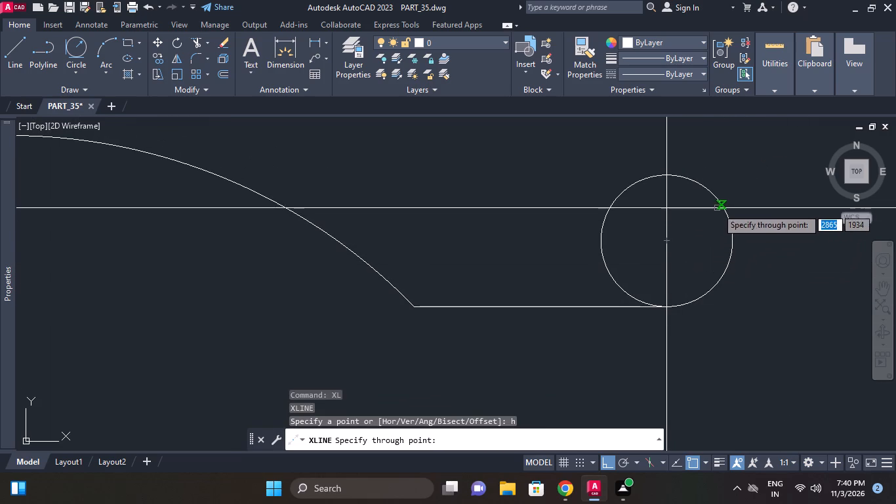
{"action": "left_click", "coordinate": [666, 241]}
{"action": "key", "text": "Escape"}
Offset the horizontal construction line 6 upward.
{"action": "middle_click_drag", "start_coordinate": [724, 280], "coordinate": [683, 302]}
{"action": "scroll", "coordinate": [721, 286], "scroll_direction": "down", "scroll_amount": 1}
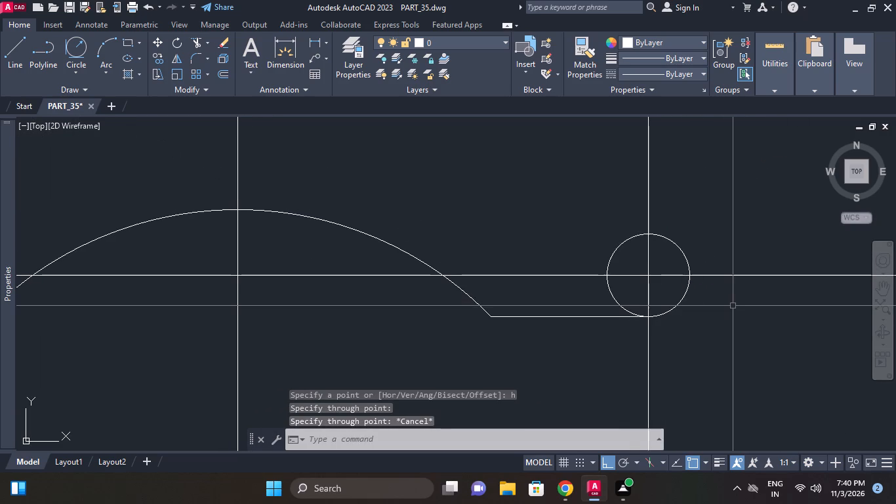
{"action": "type", "text": "o"}
{"action": "key", "text": "space"}
{"action": "key", "text": "6"}
{"action": "key", "text": "space"}
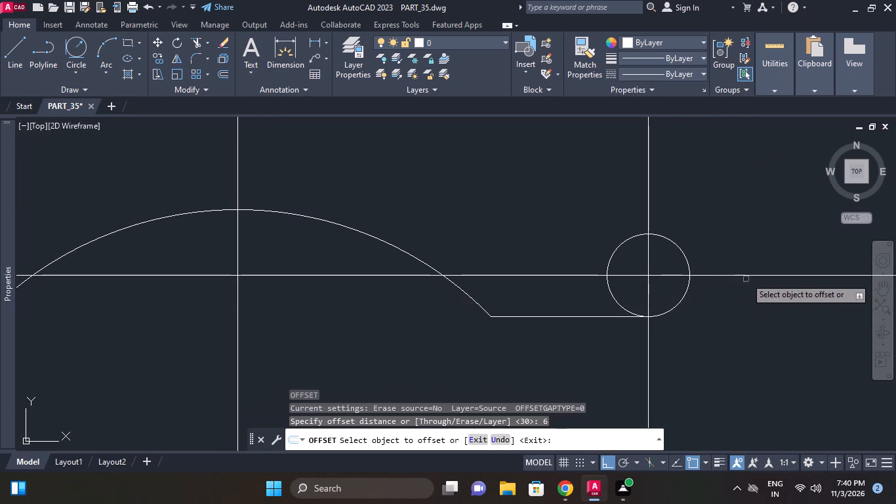
{"action": "left_click", "coordinate": [741, 278]}
{"action": "left_click", "coordinate": [738, 274]}
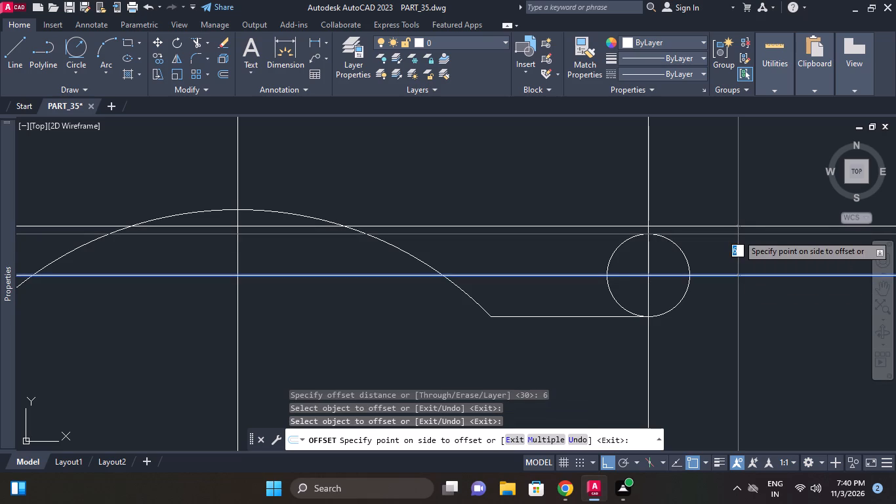
{"action": "left_click", "coordinate": [738, 234]}
{"action": "key", "text": "space"}
Offset the vertical construction line through the small circle 1.65 to the right.
{"action": "key", "text": "space"}
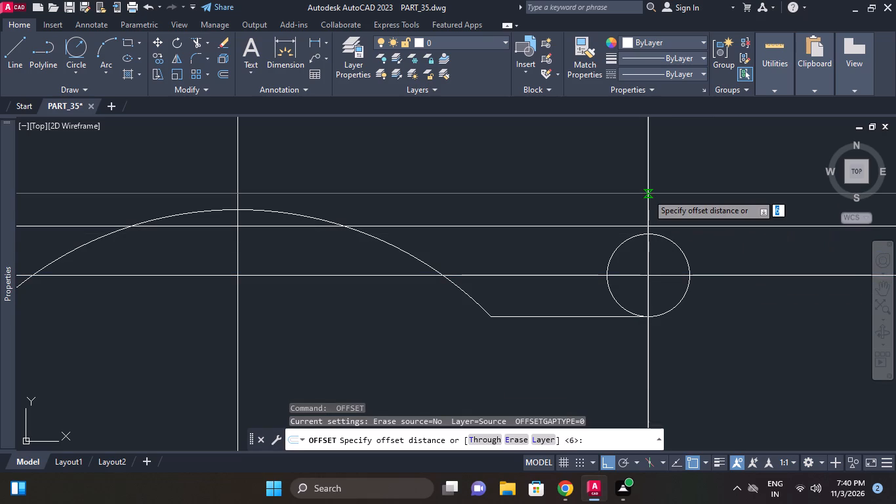
{"action": "type", "text": "1.65"}
{"action": "key", "text": "space"}
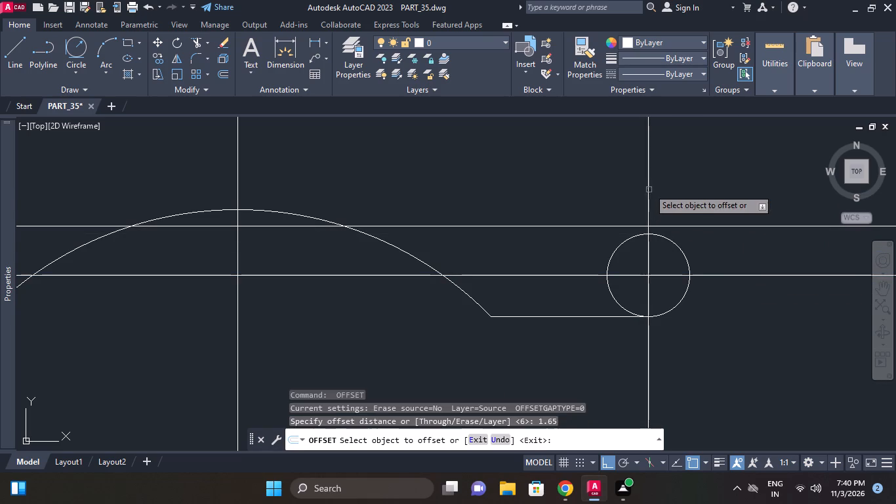
{"action": "left_click", "coordinate": [647, 179]}
{"action": "left_click", "coordinate": [701, 179]}
{"action": "key", "text": "Escape"}
{"action": "middle_click_drag", "start_coordinate": [695, 233], "coordinate": [695, 239]}
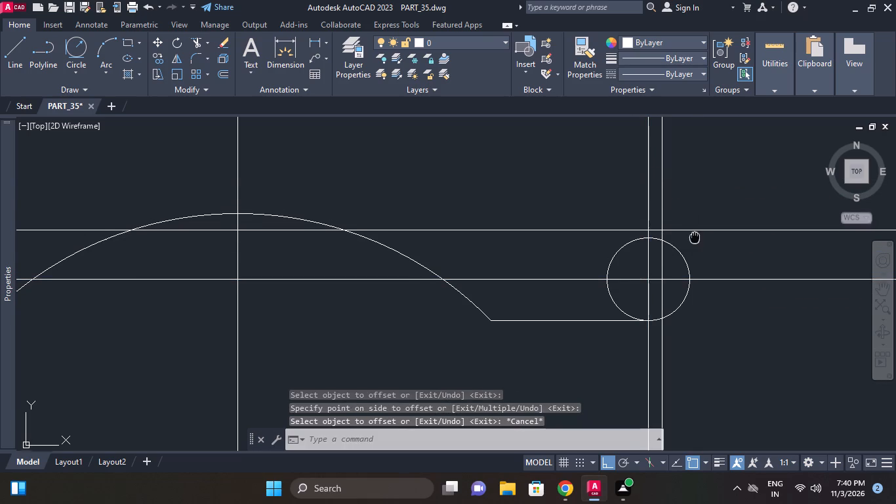
Draw a line from the intersection of the offset construction lines, tangent to the small circle at the base line's right end.
{"action": "middle_click_drag", "start_coordinate": [695, 239], "coordinate": [695, 243]}
{"action": "scroll", "coordinate": [695, 243], "scroll_direction": "up", "scroll_amount": 1}
{"action": "type", "text": "l"}
{"action": "key", "text": "space"}
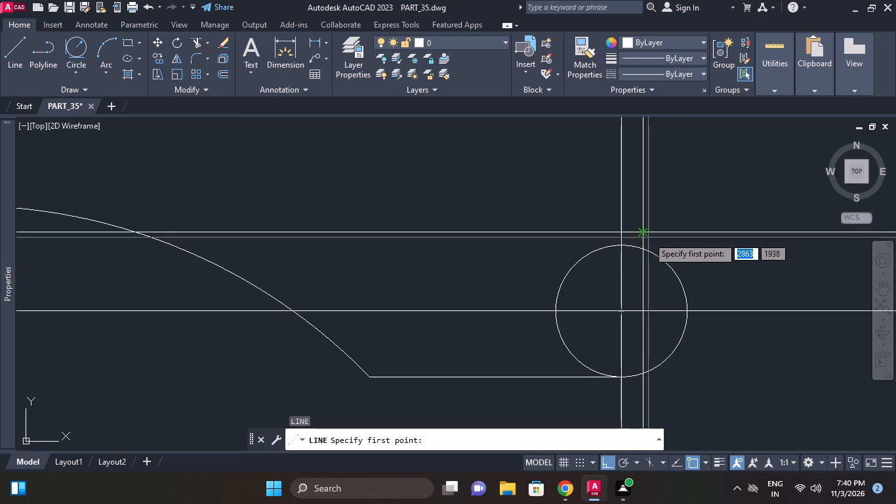
{"action": "left_click", "coordinate": [644, 230]}
{"action": "right_click", "coordinate": [700, 252], "text": "ctrl"}
{"action": "left_click", "coordinate": [737, 344]}
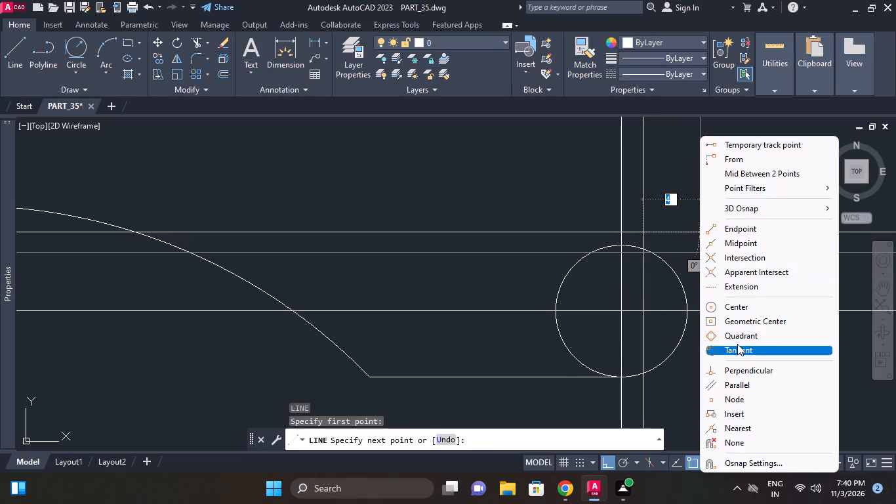
{"action": "left_click", "coordinate": [687, 289]}
{"action": "key", "text": "Escape"}
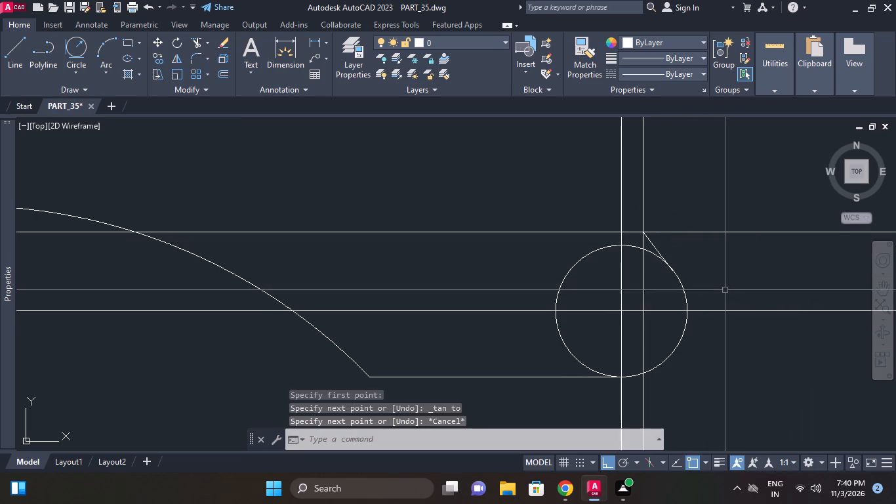
Erase the two horizontal and two vertical construction lines around the small circle at the plate's right end.
{"action": "key", "text": "e"}
{"action": "key", "text": "space"}
{"action": "left_click_drag", "start_coordinate": [738, 335], "coordinate": [738, 327]}
{"action": "left_click", "coordinate": [731, 277]}
{"action": "key", "text": "space"}
{"action": "left_click_drag", "start_coordinate": [774, 257], "coordinate": [770, 251]}
{"action": "left_click", "coordinate": [746, 201]}
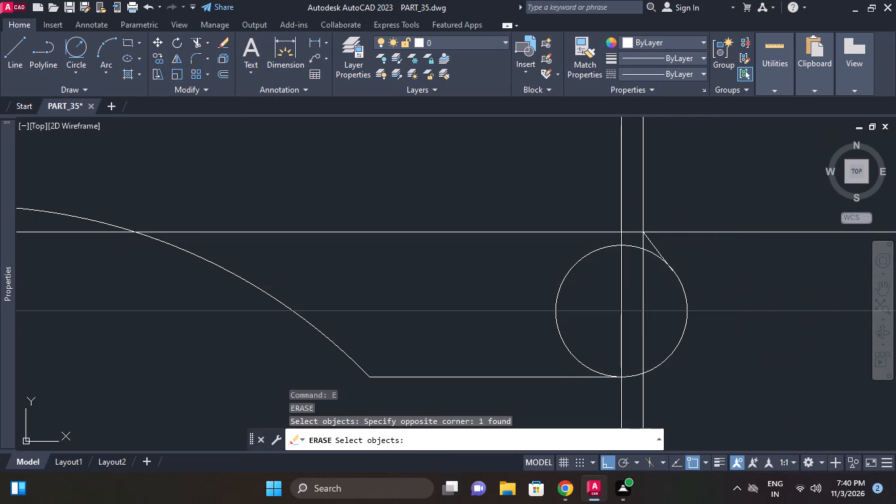
{"action": "key", "text": "Escape"}
{"action": "middle_click_drag", "start_coordinate": [695, 264], "coordinate": [613, 317]}
{"action": "scroll", "coordinate": [678, 274], "scroll_direction": "down", "scroll_amount": 1}
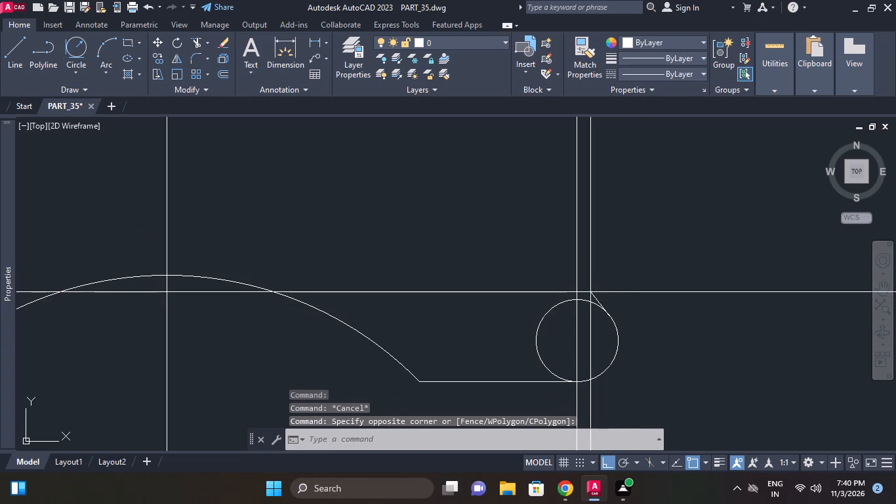
{"action": "left_click", "coordinate": [627, 282]}
{"action": "left_click", "coordinate": [621, 297]}
{"action": "key", "text": "e"}
{"action": "key", "text": "space"}
{"action": "left_click", "coordinate": [604, 246]}
{"action": "left_click", "coordinate": [559, 229]}
{"action": "key", "text": "e"}
{"action": "key", "text": "space"}
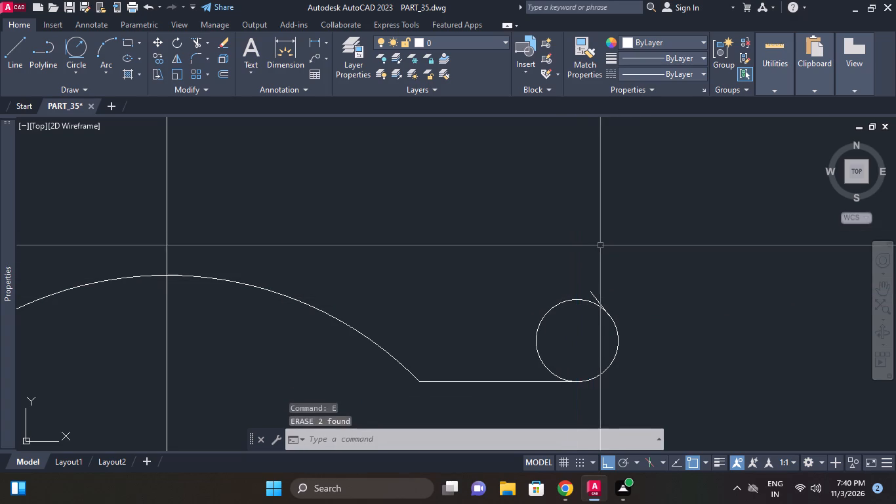
{"action": "key", "text": "Escape"}
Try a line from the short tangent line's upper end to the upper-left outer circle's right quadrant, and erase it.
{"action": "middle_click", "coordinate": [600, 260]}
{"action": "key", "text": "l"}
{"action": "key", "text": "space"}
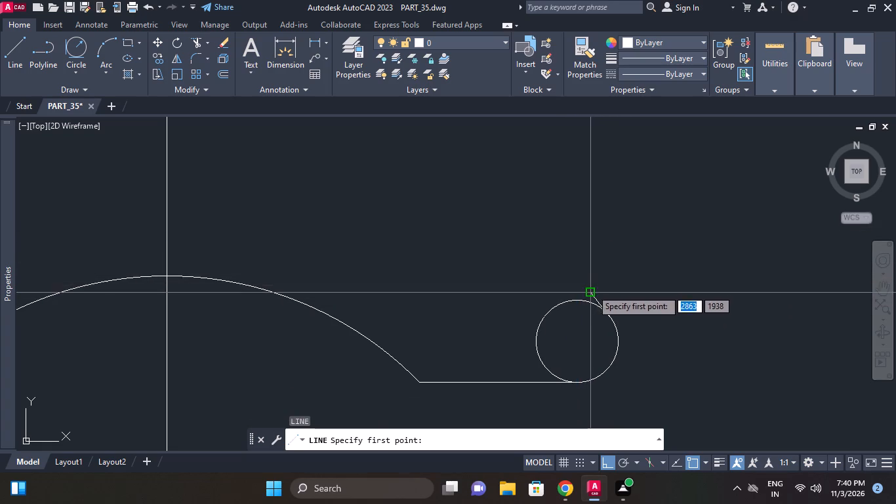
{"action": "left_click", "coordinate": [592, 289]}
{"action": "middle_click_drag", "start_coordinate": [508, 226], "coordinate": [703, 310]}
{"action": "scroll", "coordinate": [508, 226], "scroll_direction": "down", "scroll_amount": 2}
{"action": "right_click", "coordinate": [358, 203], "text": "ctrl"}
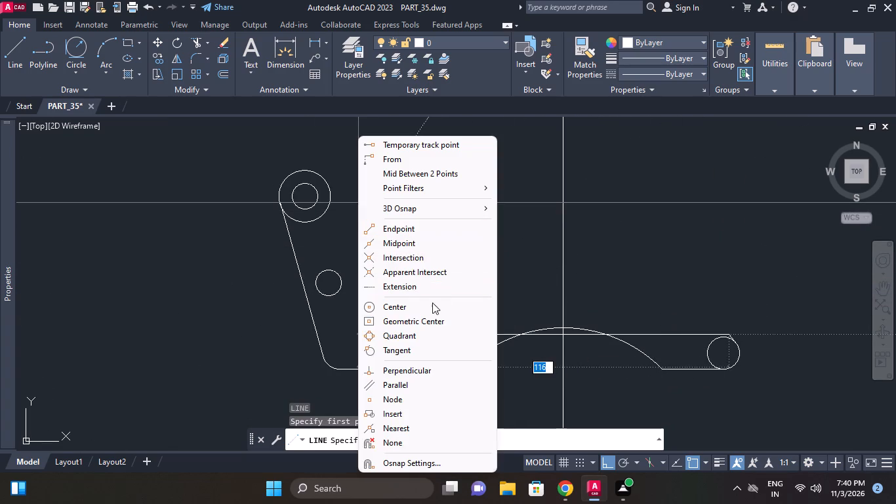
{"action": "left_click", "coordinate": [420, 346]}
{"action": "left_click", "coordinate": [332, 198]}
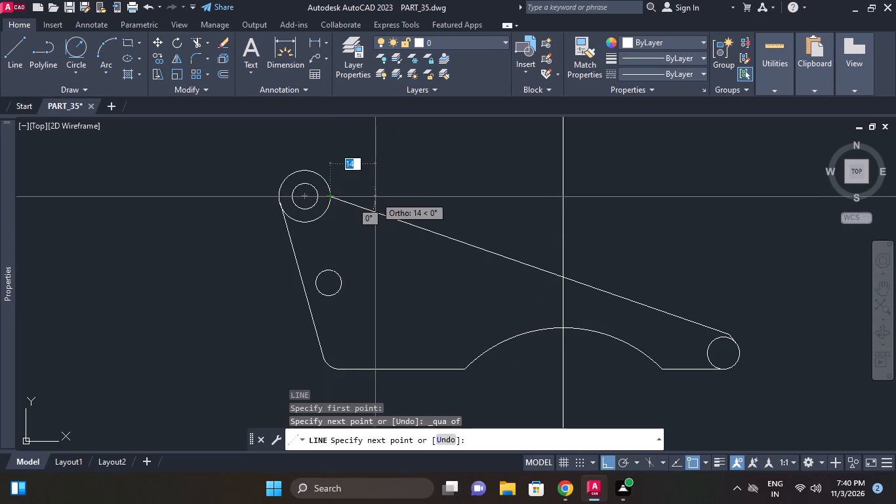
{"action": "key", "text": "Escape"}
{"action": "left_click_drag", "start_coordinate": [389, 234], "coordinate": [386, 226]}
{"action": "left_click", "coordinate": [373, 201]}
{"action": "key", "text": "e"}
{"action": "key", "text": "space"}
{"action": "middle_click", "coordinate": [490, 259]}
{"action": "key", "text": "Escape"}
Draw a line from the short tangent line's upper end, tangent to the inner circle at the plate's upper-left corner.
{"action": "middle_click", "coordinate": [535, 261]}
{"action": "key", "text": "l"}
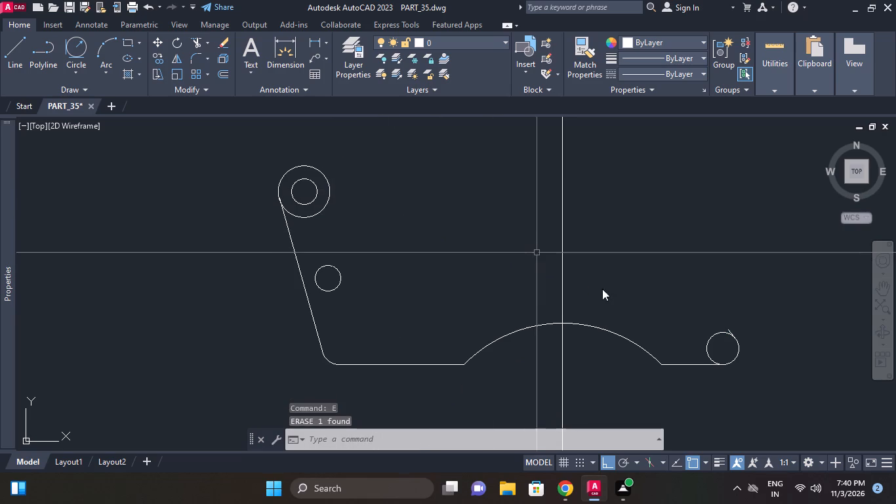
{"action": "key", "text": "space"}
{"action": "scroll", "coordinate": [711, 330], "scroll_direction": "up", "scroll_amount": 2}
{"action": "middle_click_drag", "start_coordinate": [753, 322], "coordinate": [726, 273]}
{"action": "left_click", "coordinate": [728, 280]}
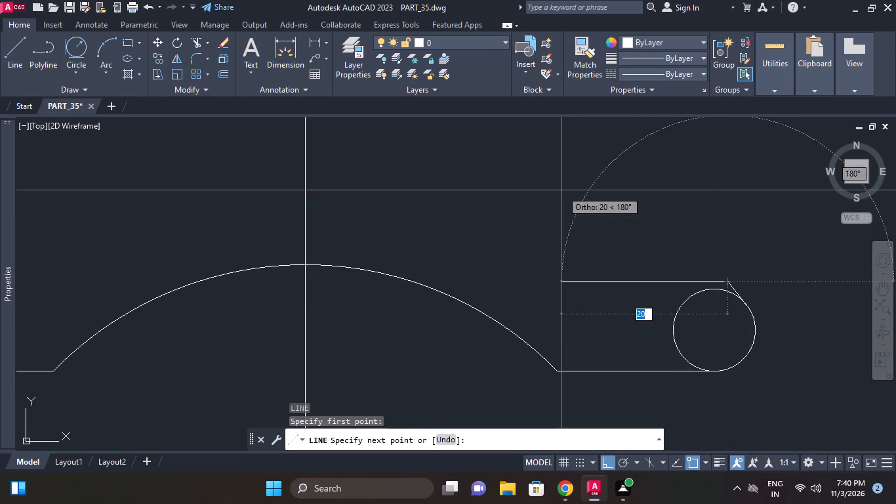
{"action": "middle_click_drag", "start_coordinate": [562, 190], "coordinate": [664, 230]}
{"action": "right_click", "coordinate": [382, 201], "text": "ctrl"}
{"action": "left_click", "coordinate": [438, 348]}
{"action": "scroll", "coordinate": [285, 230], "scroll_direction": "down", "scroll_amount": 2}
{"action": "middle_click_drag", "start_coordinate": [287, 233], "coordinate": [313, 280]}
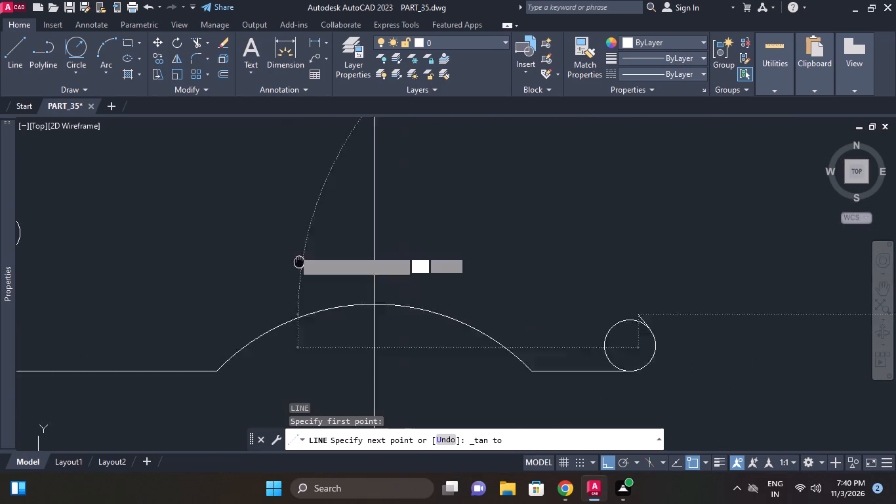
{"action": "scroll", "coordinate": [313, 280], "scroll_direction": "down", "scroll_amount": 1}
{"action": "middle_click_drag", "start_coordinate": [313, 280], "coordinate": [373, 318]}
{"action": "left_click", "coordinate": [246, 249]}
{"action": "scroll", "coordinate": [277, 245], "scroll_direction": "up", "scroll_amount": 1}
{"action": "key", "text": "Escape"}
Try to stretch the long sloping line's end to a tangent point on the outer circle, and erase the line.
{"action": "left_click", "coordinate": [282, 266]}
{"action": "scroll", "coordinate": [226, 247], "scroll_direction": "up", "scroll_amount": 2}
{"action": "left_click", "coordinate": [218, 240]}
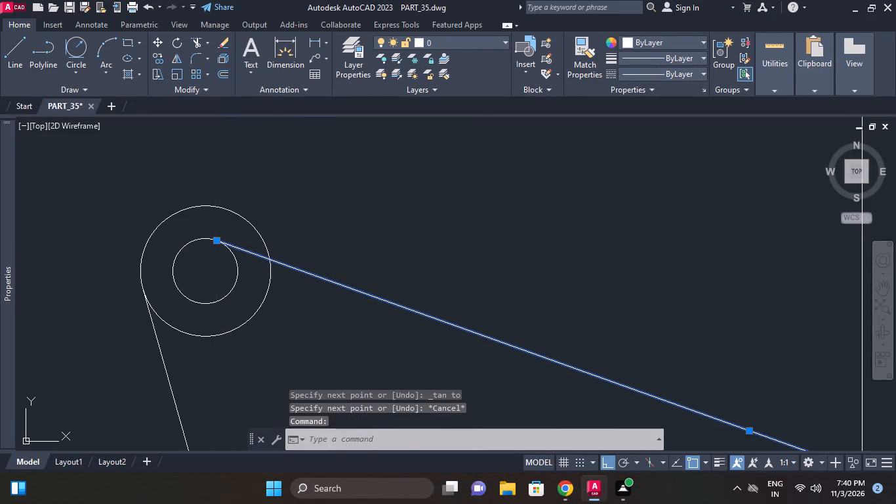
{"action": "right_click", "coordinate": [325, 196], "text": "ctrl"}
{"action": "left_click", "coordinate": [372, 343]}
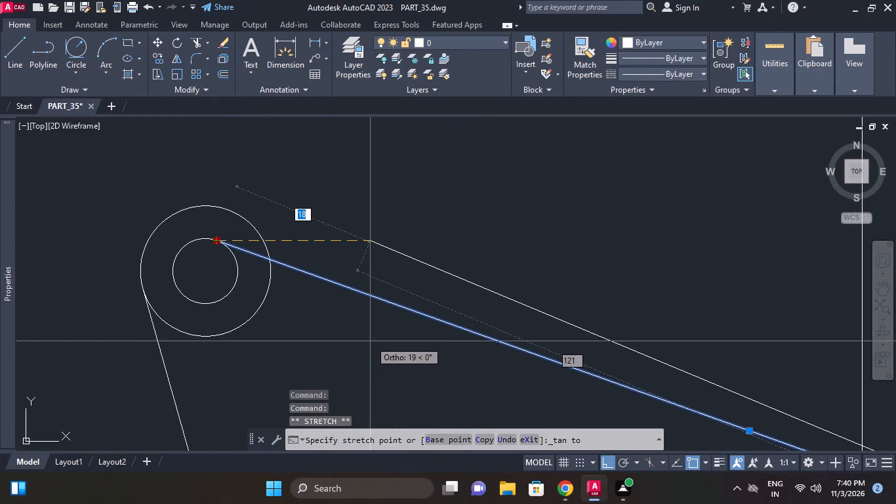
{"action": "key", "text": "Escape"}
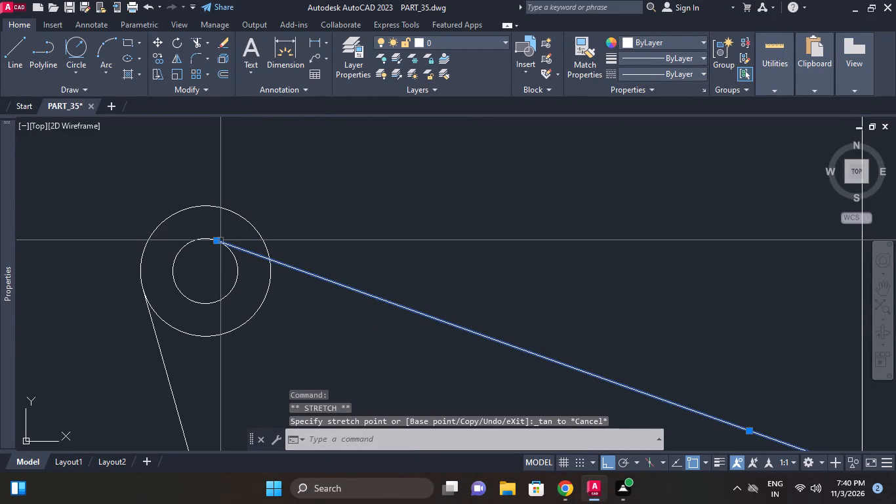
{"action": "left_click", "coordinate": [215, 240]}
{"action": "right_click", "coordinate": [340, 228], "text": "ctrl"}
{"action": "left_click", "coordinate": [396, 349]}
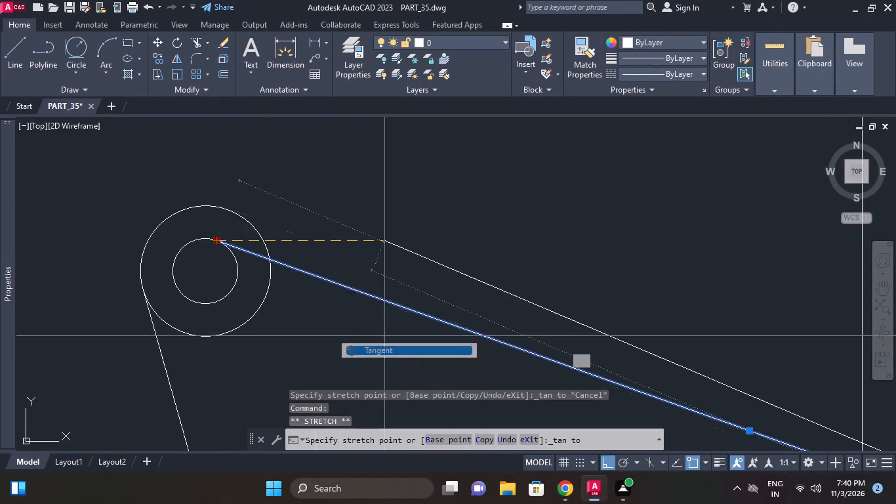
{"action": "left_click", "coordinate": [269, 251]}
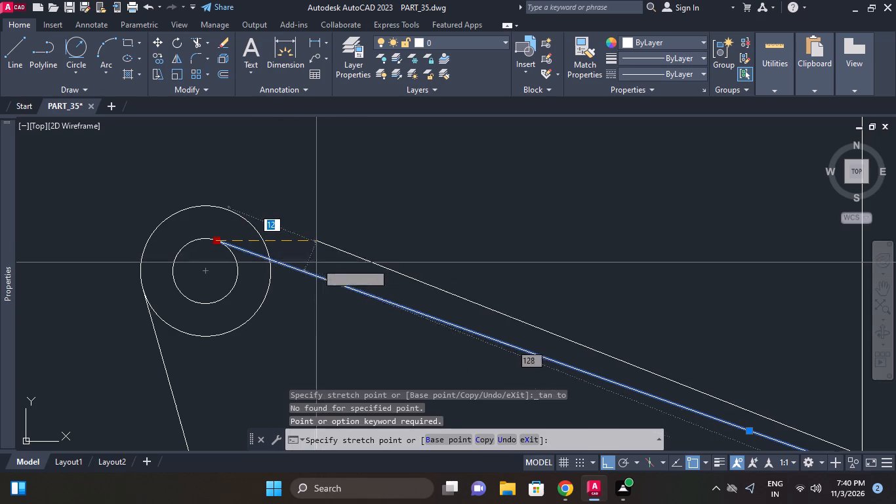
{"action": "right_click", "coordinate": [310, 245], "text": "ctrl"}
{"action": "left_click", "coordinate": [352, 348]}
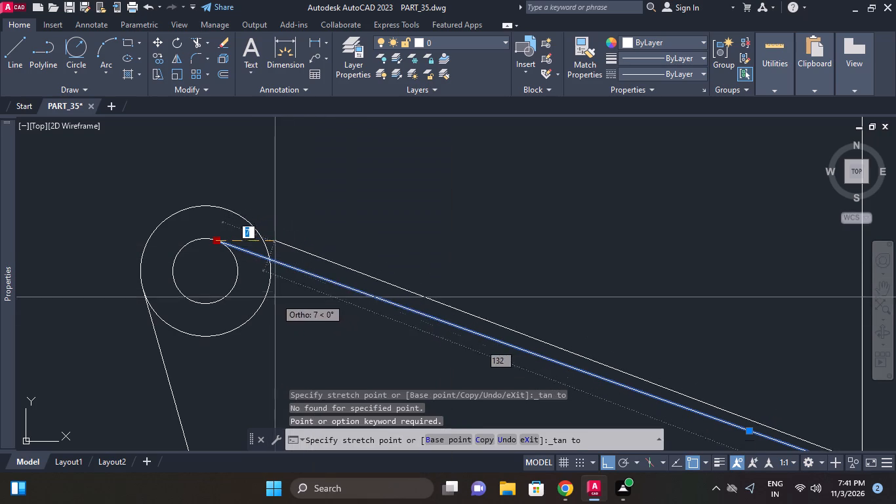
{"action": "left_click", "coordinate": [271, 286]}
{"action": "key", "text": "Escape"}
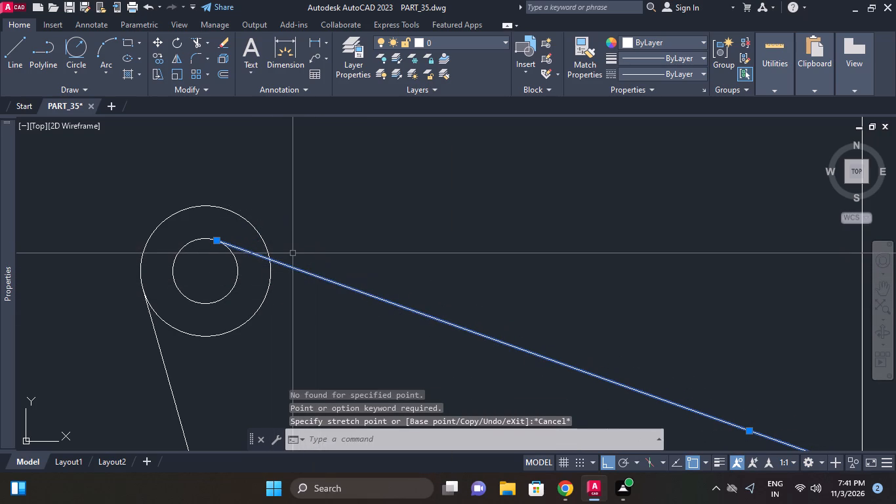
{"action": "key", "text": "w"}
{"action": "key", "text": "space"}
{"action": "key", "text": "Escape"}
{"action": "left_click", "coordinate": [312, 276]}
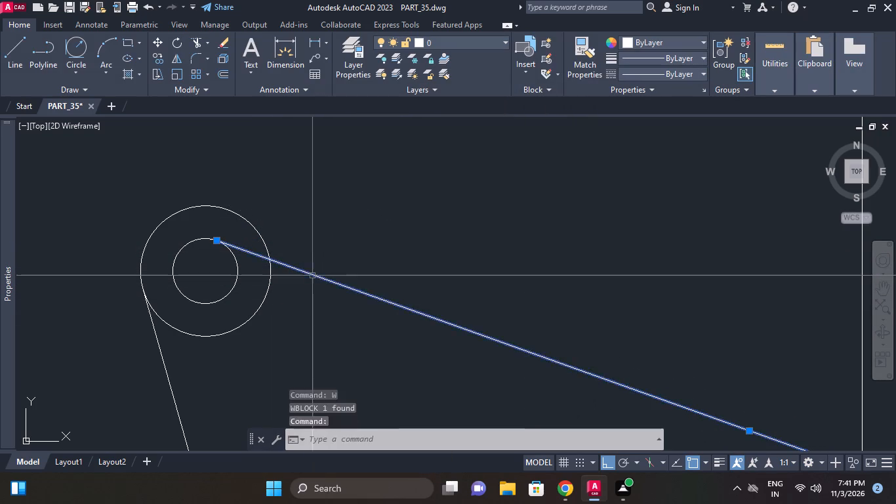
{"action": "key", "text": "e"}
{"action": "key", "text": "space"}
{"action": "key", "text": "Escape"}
Draw a line tangent to the upper-left outer circle, ending at the upper end of the short tangent line.
{"action": "middle_click", "coordinate": [329, 268]}
{"action": "key", "text": "l"}
{"action": "key", "text": "space"}
{"action": "right_click", "coordinate": [328, 234], "text": "ctrl"}
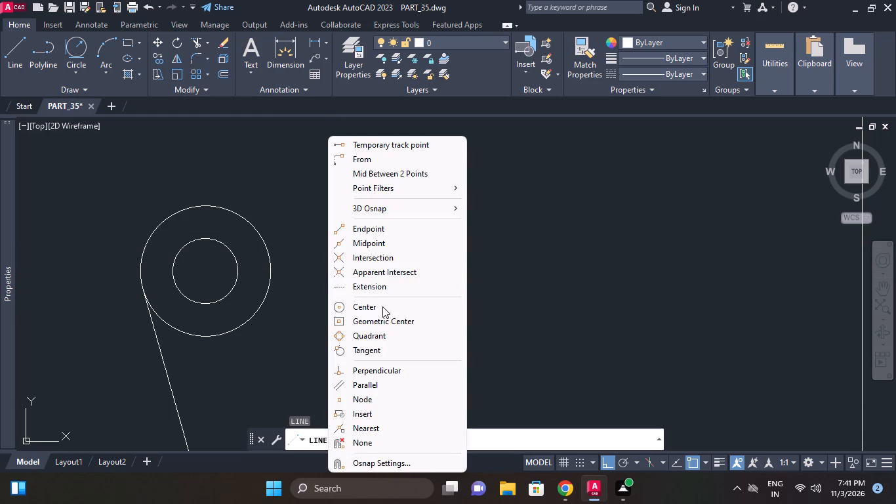
{"action": "left_click", "coordinate": [383, 350]}
{"action": "left_click", "coordinate": [267, 241]}
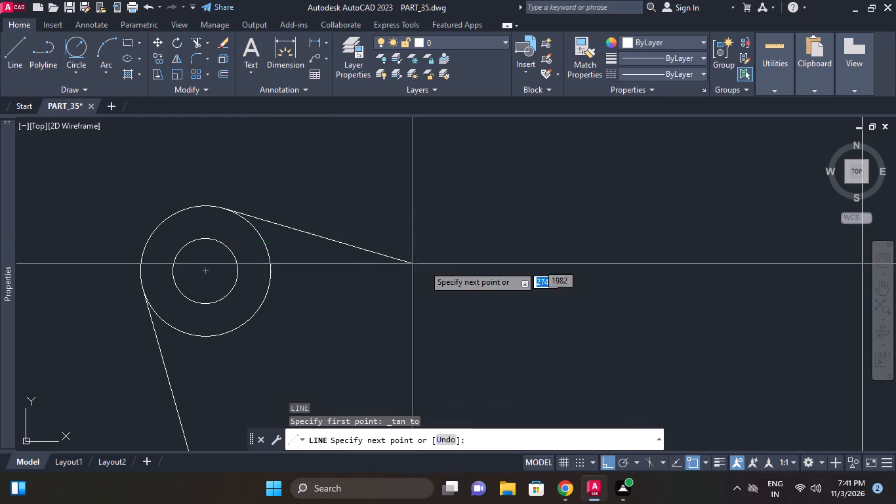
{"action": "scroll", "coordinate": [424, 270], "scroll_direction": "down", "scroll_amount": 3}
{"action": "middle_click_drag", "start_coordinate": [414, 268], "coordinate": [238, 198]}
{"action": "scroll", "coordinate": [462, 274], "scroll_direction": "up", "scroll_amount": 4}
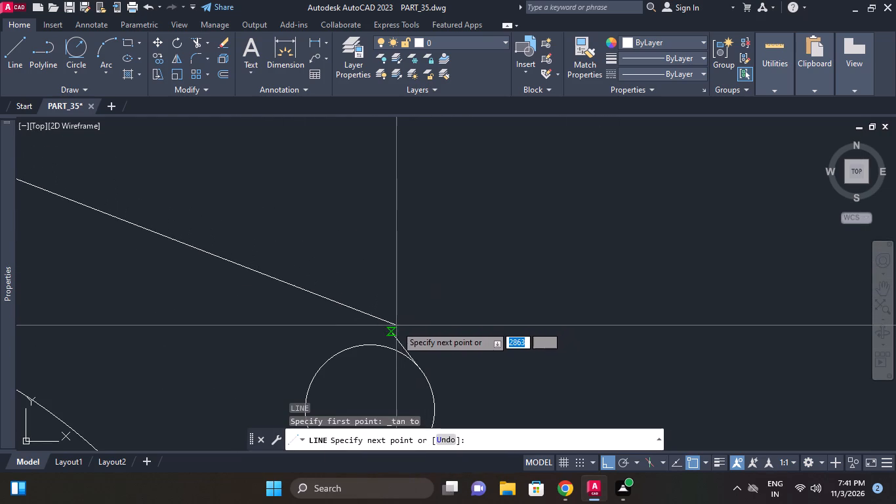
{"action": "left_click", "coordinate": [392, 329]}
{"action": "middle_click_drag", "start_coordinate": [415, 279], "coordinate": [410, 224]}
{"action": "key", "text": "Escape"}
Trim away the inner part of the small circle, leaving the rounded right end between the short tangent line and base line.
{"action": "middle_click_drag", "start_coordinate": [411, 277], "coordinate": [396, 276]}
{"action": "scroll", "coordinate": [389, 278], "scroll_direction": "up", "scroll_amount": 1}
{"action": "left_click", "coordinate": [344, 300]}
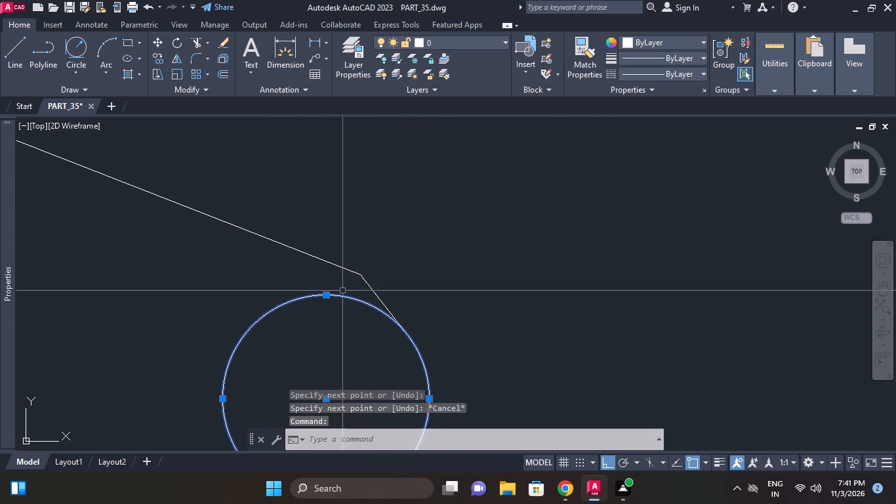
{"action": "middle_click_drag", "start_coordinate": [342, 289], "coordinate": [427, 215]}
{"action": "key", "text": "Escape"}
{"action": "middle_click_drag", "start_coordinate": [397, 251], "coordinate": [415, 251]}
{"action": "key", "text": "t"}
{"action": "key", "text": "r"}
{"action": "key", "text": "space"}
{"action": "key", "text": "space"}
{"action": "left_click_drag", "start_coordinate": [405, 250], "coordinate": [400, 240]}
{"action": "left_click", "coordinate": [388, 224]}
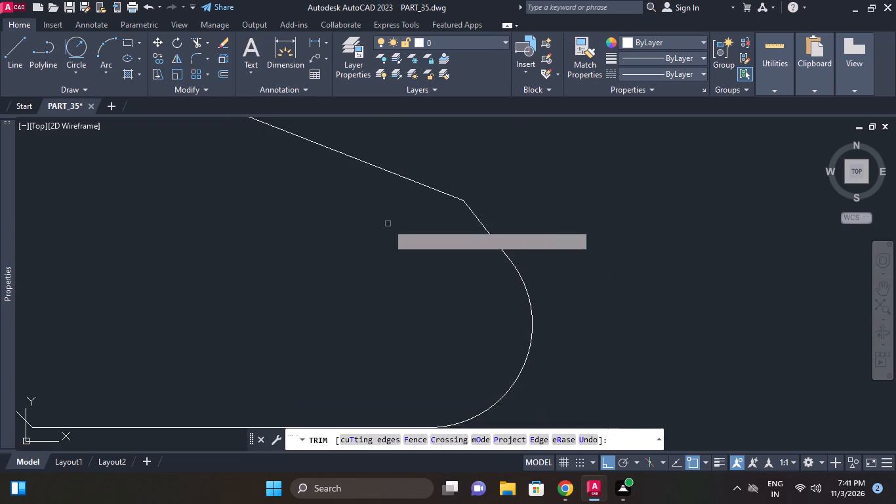
{"action": "middle_click_drag", "start_coordinate": [421, 253], "coordinate": [456, 242]}
{"action": "scroll", "coordinate": [421, 253], "scroll_direction": "down", "scroll_amount": 2}
{"action": "key", "text": "Escape"}
Fillet the corner between the long sloping line and the short tangent line with radius 5.
{"action": "scroll", "coordinate": [456, 235], "scroll_direction": "up", "scroll_amount": 1}
{"action": "middle_click_drag", "start_coordinate": [456, 235], "coordinate": [454, 251]}
{"action": "key", "text": "f"}
{"action": "key", "text": "space"}
{"action": "type", "text": "r 5"}
{"action": "key", "text": "space"}
{"action": "left_click", "coordinate": [457, 223]}
{"action": "left_click", "coordinate": [496, 249]}
{"action": "key", "text": "Escape"}
Erase the vertical construction line through the middle of the arched cutout.
{"action": "scroll", "coordinate": [541, 243], "scroll_direction": "down", "scroll_amount": 4}
{"action": "middle_click_drag", "start_coordinate": [542, 245], "coordinate": [544, 251]}
{"action": "key", "text": "Escape"}
{"action": "scroll", "coordinate": [525, 268], "scroll_direction": "up", "scroll_amount": 1}
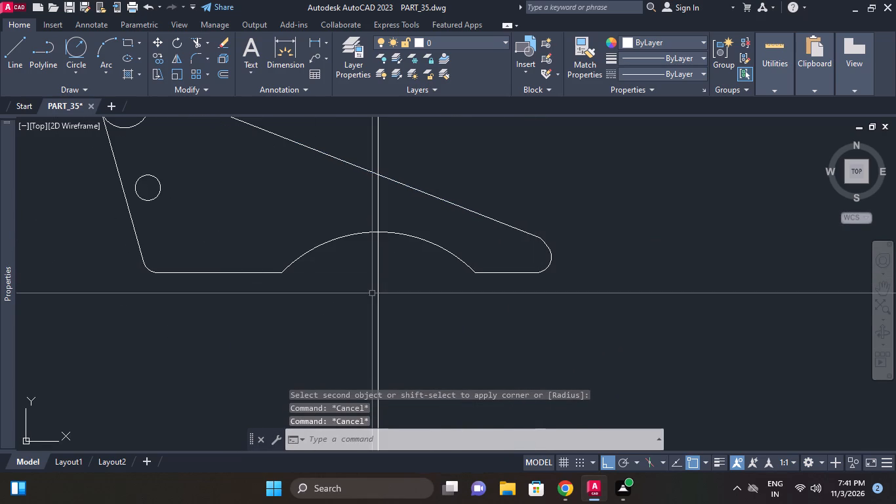
{"action": "left_click", "coordinate": [397, 301]}
{"action": "left_click", "coordinate": [368, 290]}
{"action": "key", "text": "e"}
{"action": "key", "text": "space"}
{"action": "scroll", "coordinate": [457, 297], "scroll_direction": "down", "scroll_amount": 2}
{"action": "middle_click", "coordinate": [458, 301]}
{"action": "key", "text": "Escape"}
Trim away the inner part of the upper-left outer circle between the two tangent lines to leave a rounded corner.
{"action": "scroll", "coordinate": [340, 244], "scroll_direction": "up", "scroll_amount": 1}
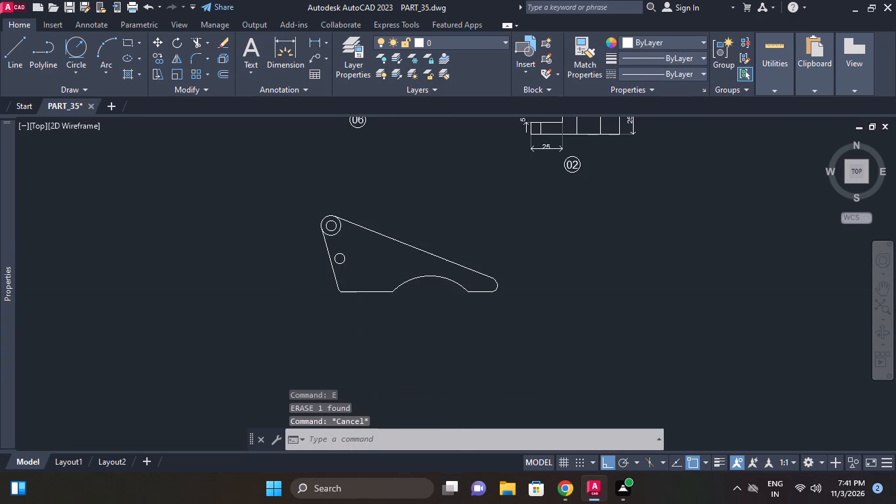
{"action": "middle_click_drag", "start_coordinate": [338, 237], "coordinate": [344, 265]}
{"action": "scroll", "coordinate": [344, 265], "scroll_direction": "up", "scroll_amount": 1}
{"action": "key", "text": "t"}
{"action": "key", "text": "r"}
{"action": "key", "text": "space"}
{"action": "key", "text": "space"}
{"action": "left_click", "coordinate": [338, 239]}
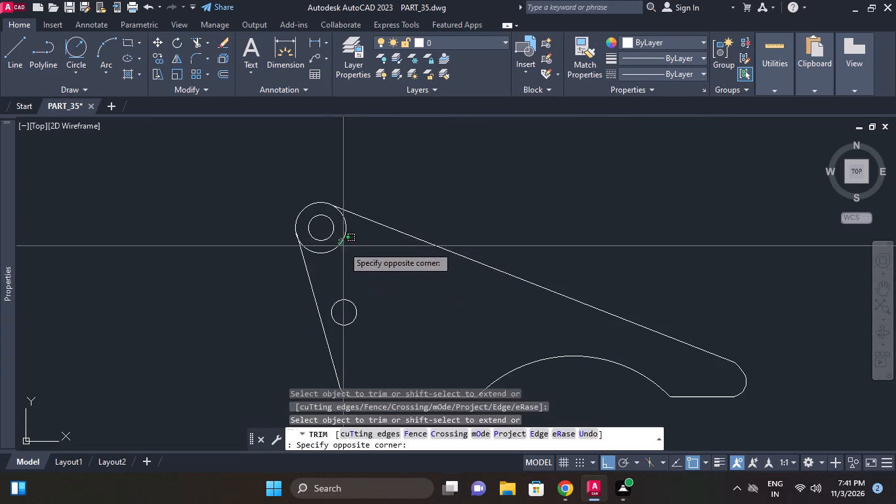
{"action": "left_click", "coordinate": [343, 246]}
{"action": "scroll", "coordinate": [371, 243], "scroll_direction": "down", "scroll_amount": 1}
{"action": "middle_click", "coordinate": [371, 243]}
{"action": "key", "text": "Escape"}
{"action": "key", "text": "Escape"}
{"action": "middle_click", "coordinate": [362, 255]}
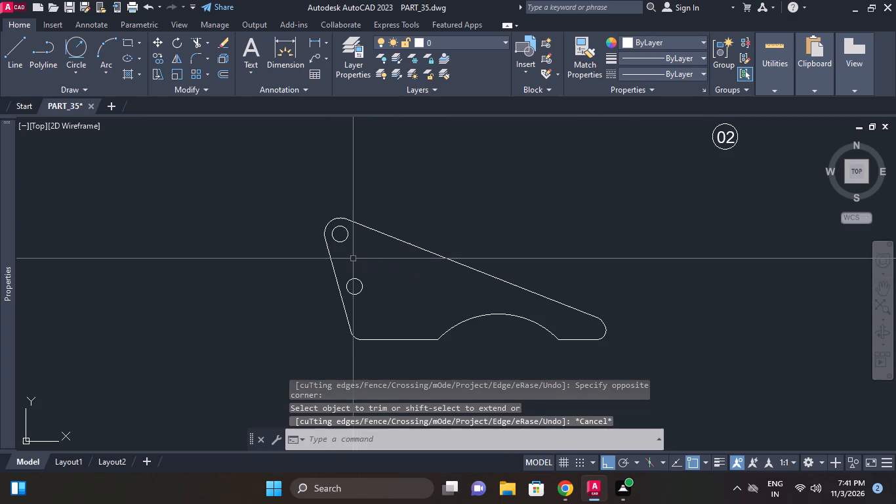
{"action": "key", "text": "Escape"}
Offset both hole circles, the upper-left one and the one below it, 1 outward.
{"action": "scroll", "coordinate": [352, 259], "scroll_direction": "up", "scroll_amount": 2}
{"action": "key", "text": "Escape"}
{"action": "type", "text": "o"}
{"action": "key", "text": "space"}
{"action": "type", "text": "1"}
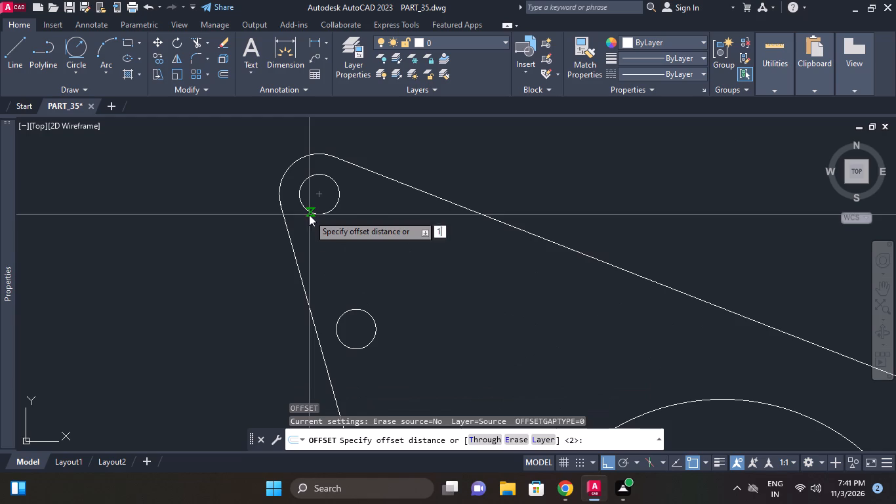
{"action": "key", "text": "space"}
{"action": "left_click", "coordinate": [317, 216]}
{"action": "left_click", "coordinate": [323, 239]}
{"action": "left_click_drag", "start_coordinate": [357, 308], "coordinate": [358, 295]}
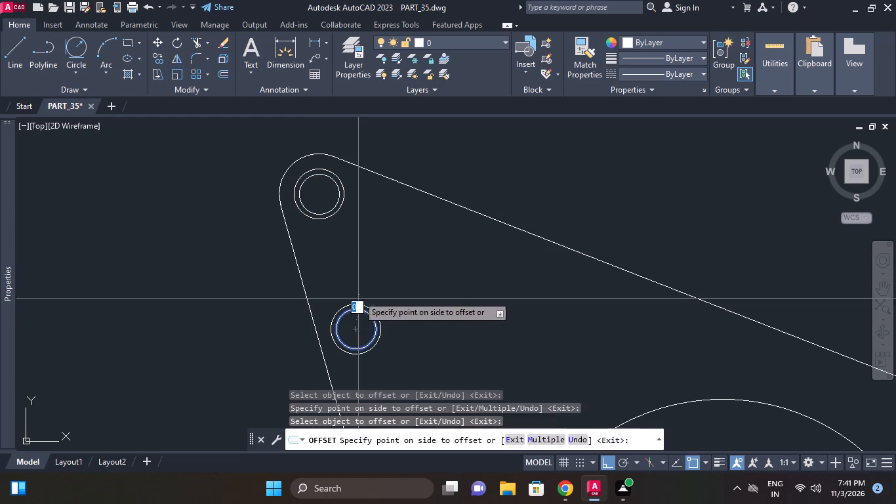
{"action": "left_click", "coordinate": [359, 278]}
{"action": "key", "text": "Escape"}
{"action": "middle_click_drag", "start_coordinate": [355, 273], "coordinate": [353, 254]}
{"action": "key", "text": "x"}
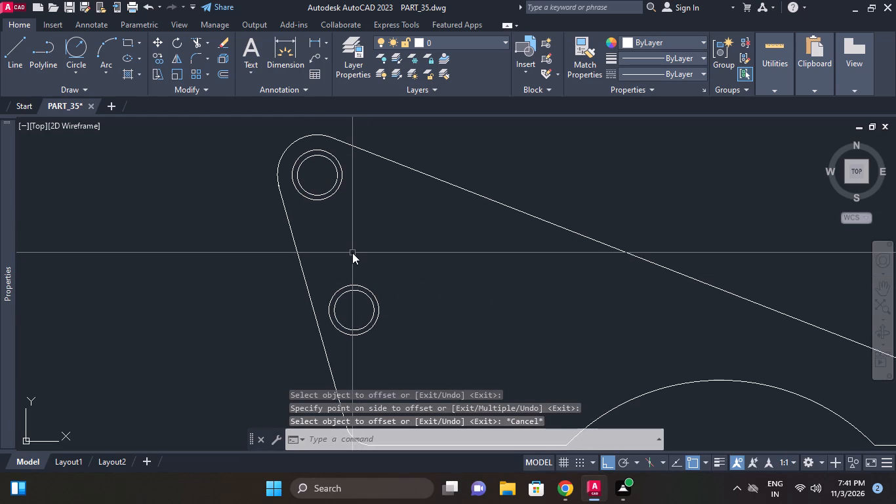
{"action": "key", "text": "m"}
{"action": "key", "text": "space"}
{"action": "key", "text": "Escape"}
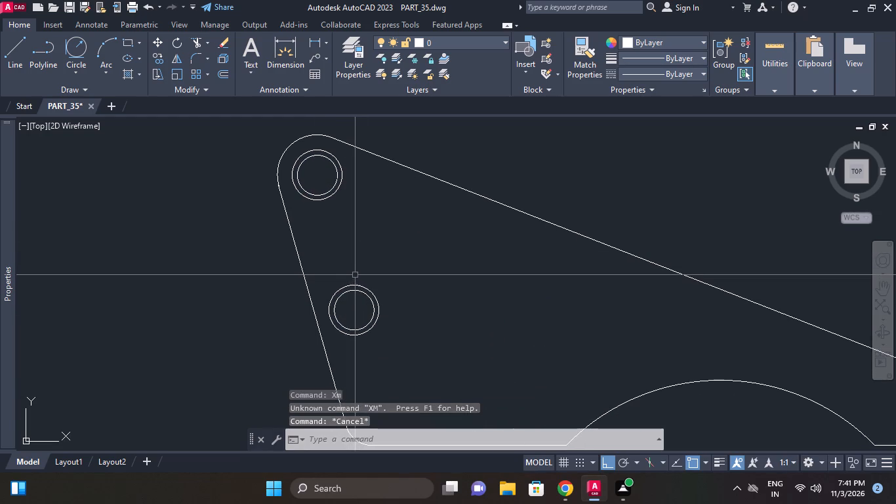
Add center marks to the upper-left hole and the hole below it.
{"action": "key", "text": "x"}
{"action": "key", "text": "Escape"}
{"action": "key", "text": "c"}
{"action": "type", "text": "m"}
{"action": "key", "text": "space"}
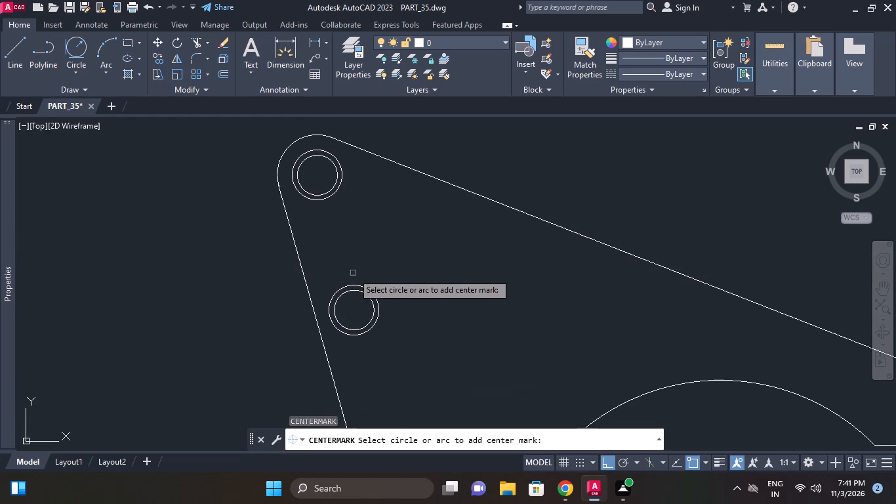
{"action": "scroll", "coordinate": [354, 276], "scroll_direction": "up", "scroll_amount": 1}
{"action": "left_click", "coordinate": [361, 291]}
{"action": "middle_click_drag", "start_coordinate": [360, 251], "coordinate": [367, 280]}
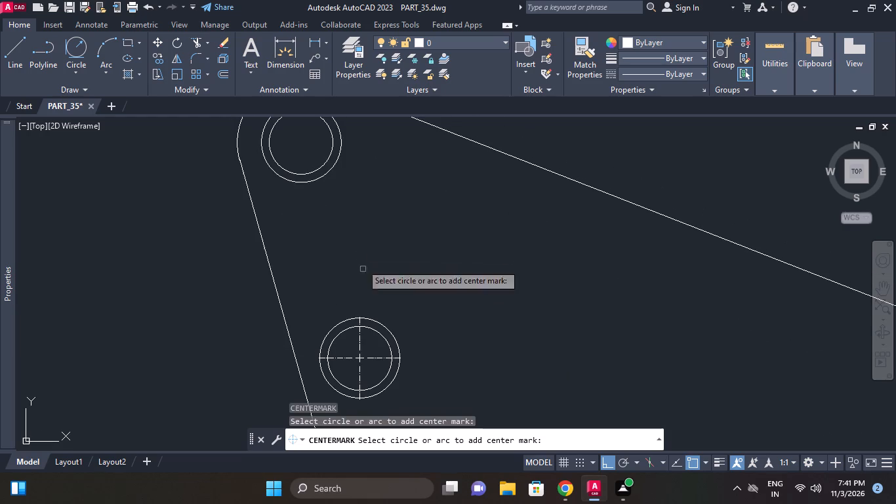
{"action": "left_click", "coordinate": [314, 182]}
{"action": "key", "text": "Escape"}
Erase the outer offset circle around each of the two holes.
{"action": "left_click", "coordinate": [319, 182]}
{"action": "key", "text": "e"}
{"action": "key", "text": "space"}
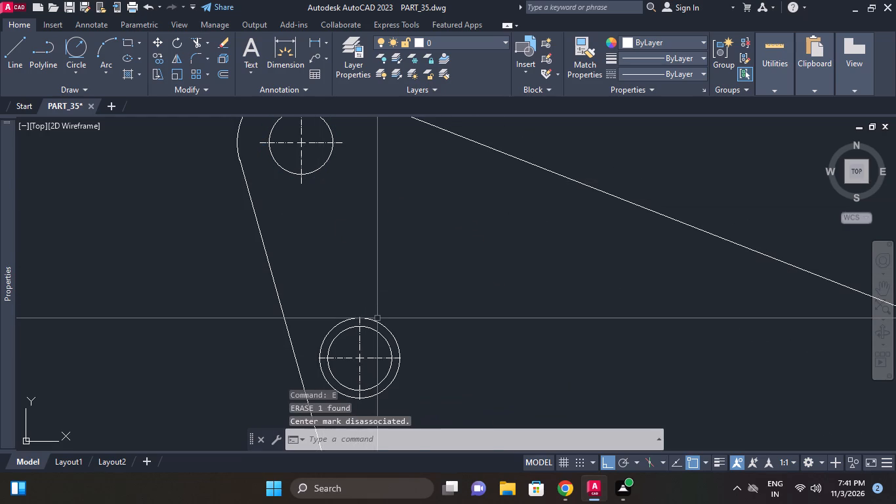
{"action": "left_click", "coordinate": [379, 319]}
{"action": "left_click", "coordinate": [378, 323]}
{"action": "key", "text": "e"}
{"action": "key", "text": "space"}
Change the colour of both holes' center marks to red.
{"action": "left_click", "coordinate": [358, 343]}
{"action": "left_click", "coordinate": [297, 150]}
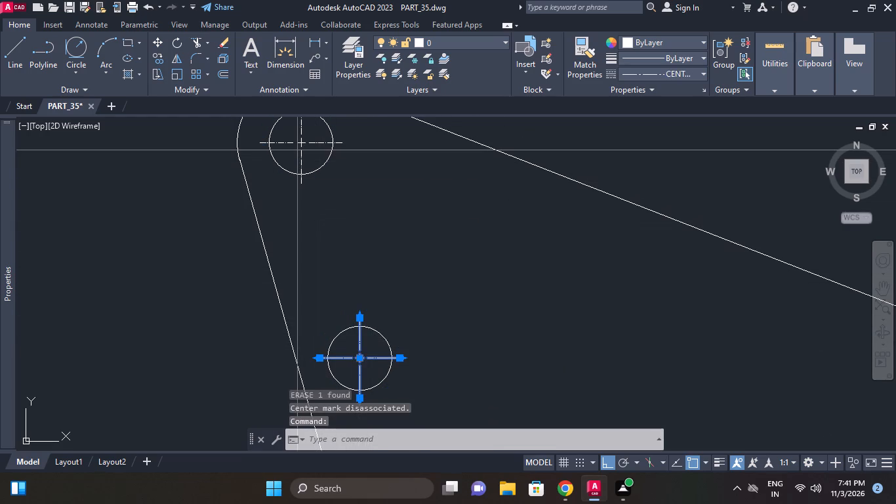
{"action": "left_click", "coordinate": [287, 139]}
{"action": "left_click", "coordinate": [674, 40]}
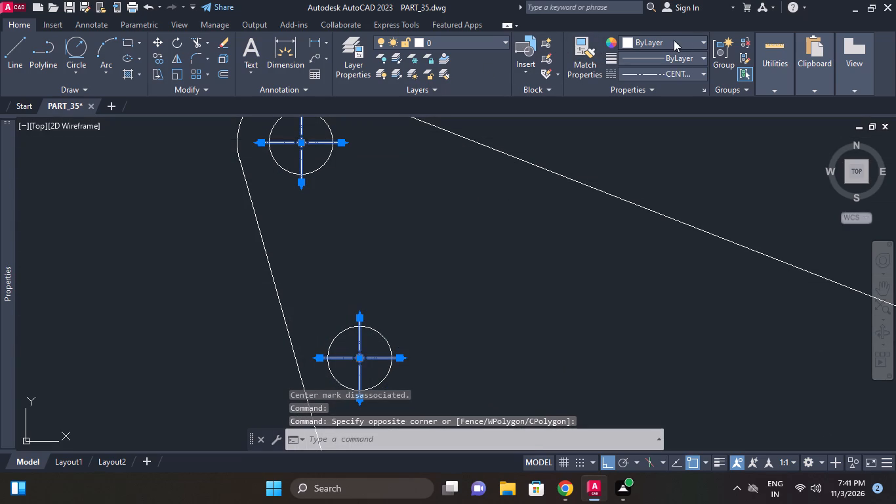
{"action": "left_click", "coordinate": [624, 163]}
{"action": "right_click", "coordinate": [507, 210]}
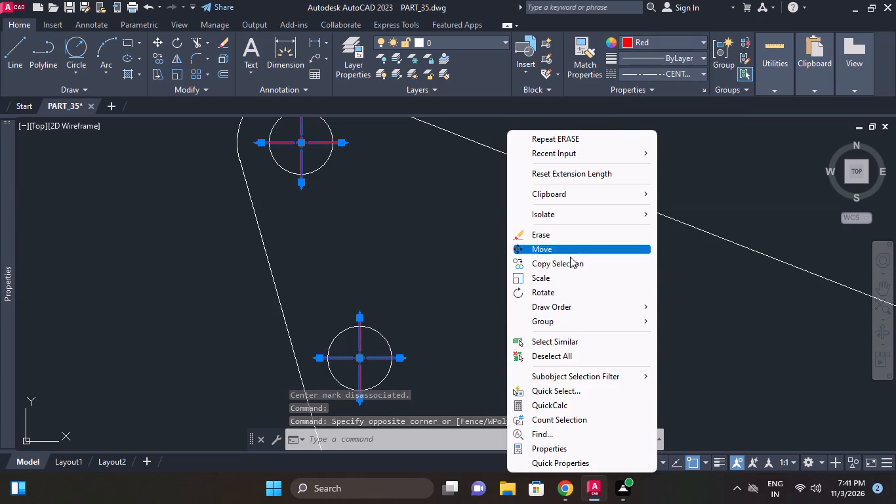
{"action": "left_click", "coordinate": [561, 350]}
Add a vertical linear dimension from the plate's bottom edge to the lower hole's center mark, placed outside the left edge.
{"action": "scroll", "coordinate": [437, 251], "scroll_direction": "down", "scroll_amount": 2}
{"action": "middle_click_drag", "start_coordinate": [438, 253], "coordinate": [458, 268]}
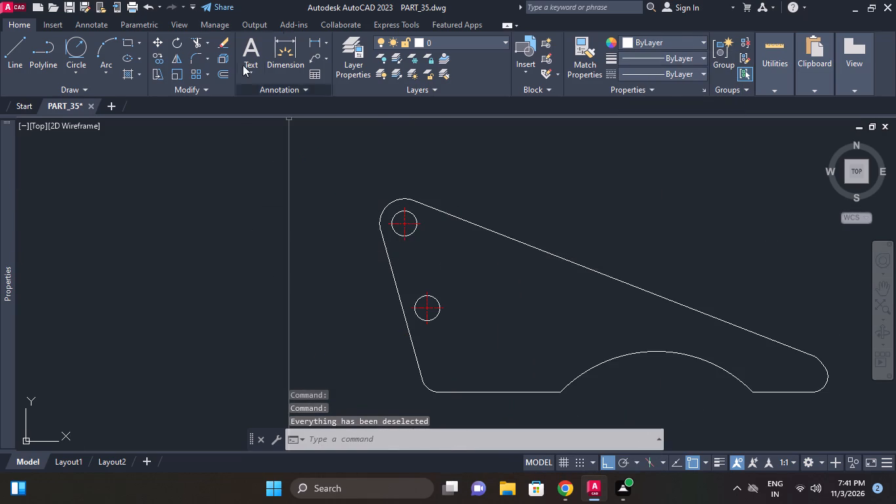
{"action": "left_click", "coordinate": [318, 49]}
{"action": "scroll", "coordinate": [431, 286], "scroll_direction": "up", "scroll_amount": 1}
{"action": "middle_click_drag", "start_coordinate": [437, 299], "coordinate": [439, 196]}
{"action": "middle_click_drag", "start_coordinate": [440, 266], "coordinate": [440, 219]}
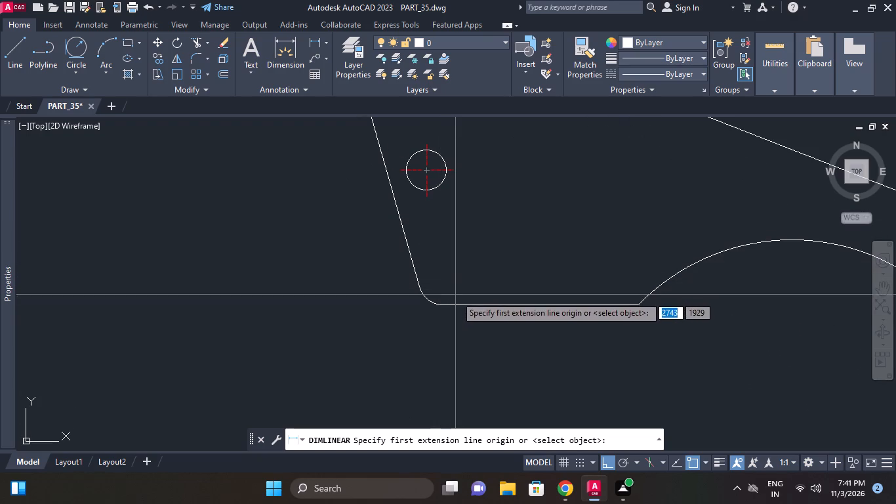
{"action": "left_click", "coordinate": [442, 308]}
{"action": "middle_click_drag", "start_coordinate": [392, 190], "coordinate": [413, 251]}
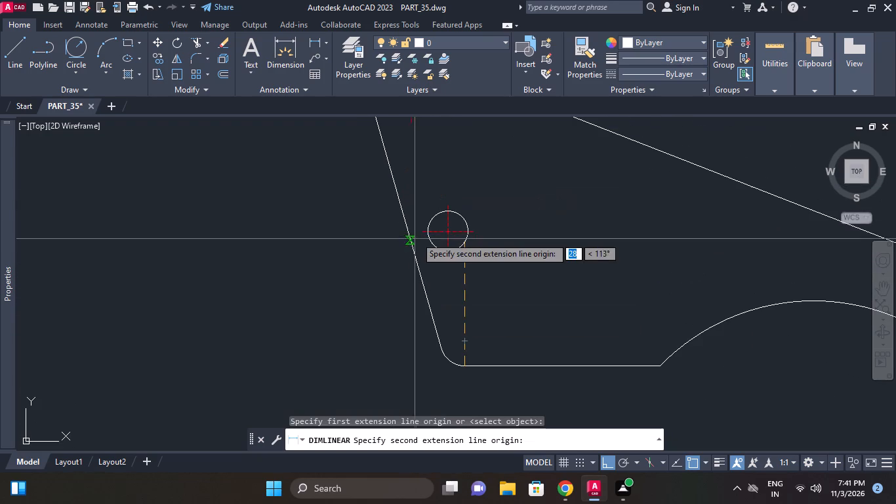
{"action": "left_click", "coordinate": [419, 233]}
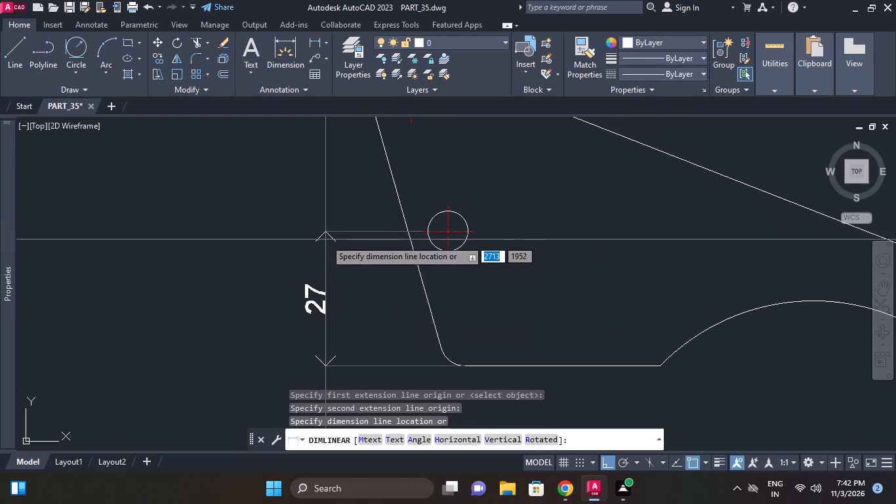
{"action": "left_click", "coordinate": [325, 240]}
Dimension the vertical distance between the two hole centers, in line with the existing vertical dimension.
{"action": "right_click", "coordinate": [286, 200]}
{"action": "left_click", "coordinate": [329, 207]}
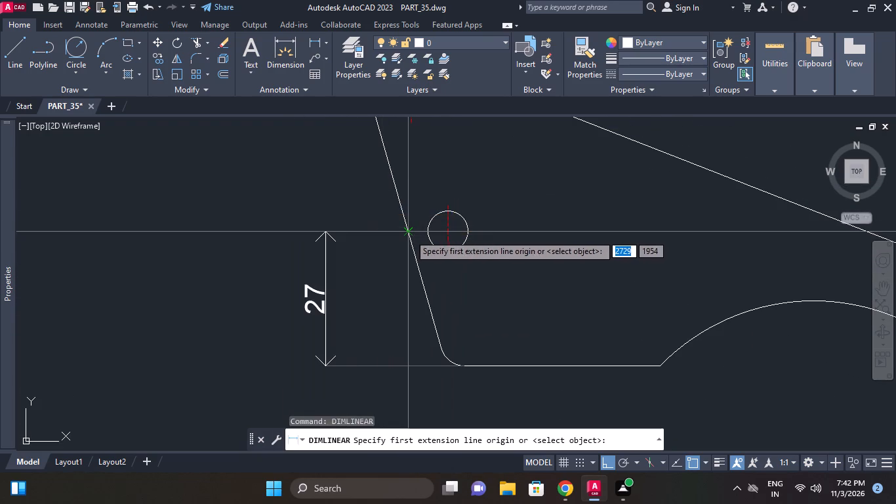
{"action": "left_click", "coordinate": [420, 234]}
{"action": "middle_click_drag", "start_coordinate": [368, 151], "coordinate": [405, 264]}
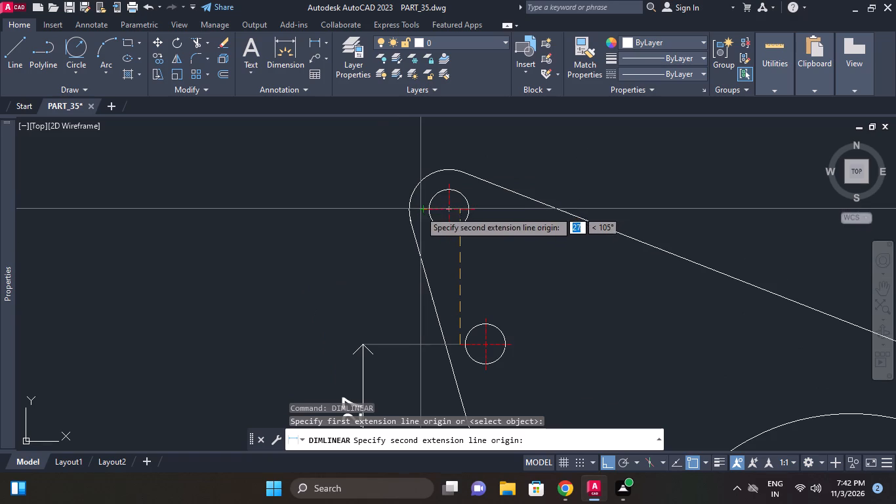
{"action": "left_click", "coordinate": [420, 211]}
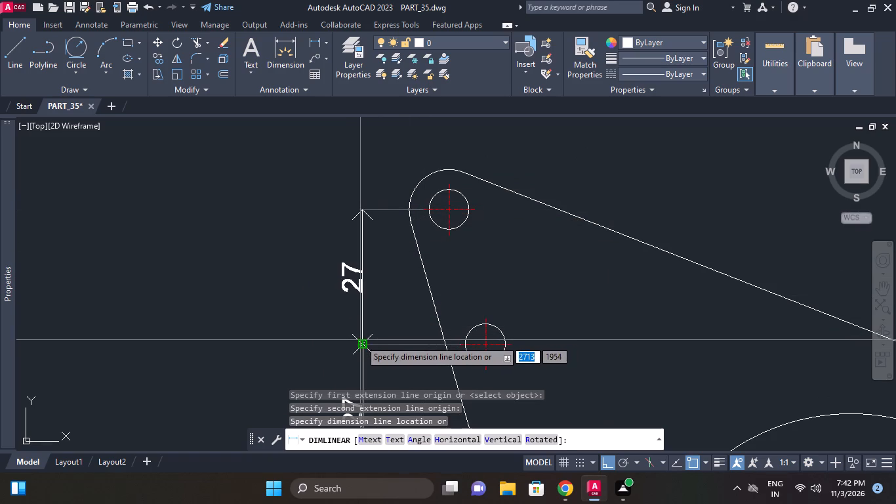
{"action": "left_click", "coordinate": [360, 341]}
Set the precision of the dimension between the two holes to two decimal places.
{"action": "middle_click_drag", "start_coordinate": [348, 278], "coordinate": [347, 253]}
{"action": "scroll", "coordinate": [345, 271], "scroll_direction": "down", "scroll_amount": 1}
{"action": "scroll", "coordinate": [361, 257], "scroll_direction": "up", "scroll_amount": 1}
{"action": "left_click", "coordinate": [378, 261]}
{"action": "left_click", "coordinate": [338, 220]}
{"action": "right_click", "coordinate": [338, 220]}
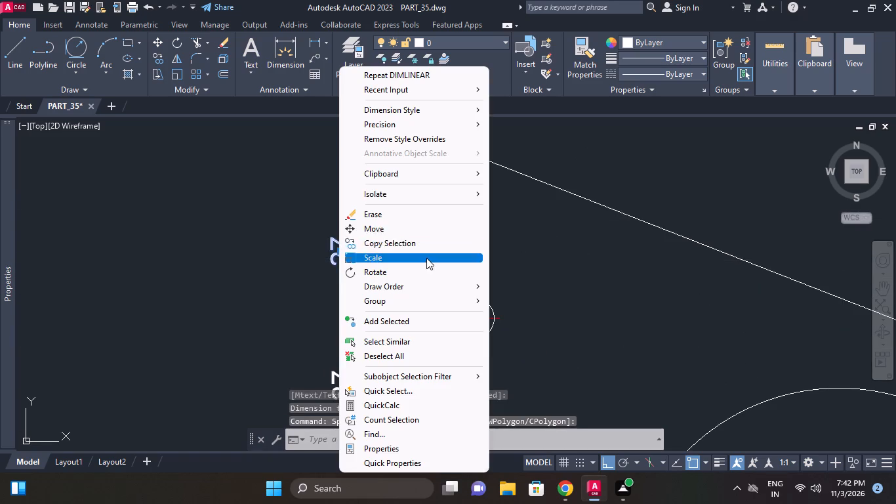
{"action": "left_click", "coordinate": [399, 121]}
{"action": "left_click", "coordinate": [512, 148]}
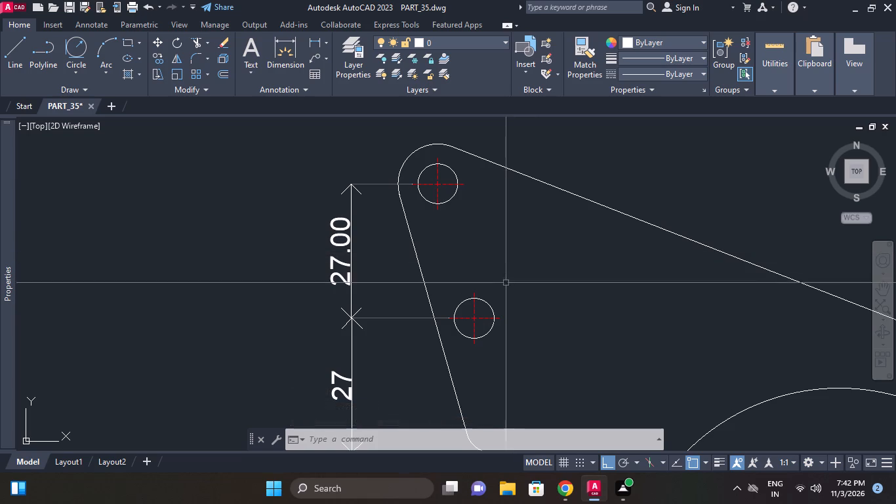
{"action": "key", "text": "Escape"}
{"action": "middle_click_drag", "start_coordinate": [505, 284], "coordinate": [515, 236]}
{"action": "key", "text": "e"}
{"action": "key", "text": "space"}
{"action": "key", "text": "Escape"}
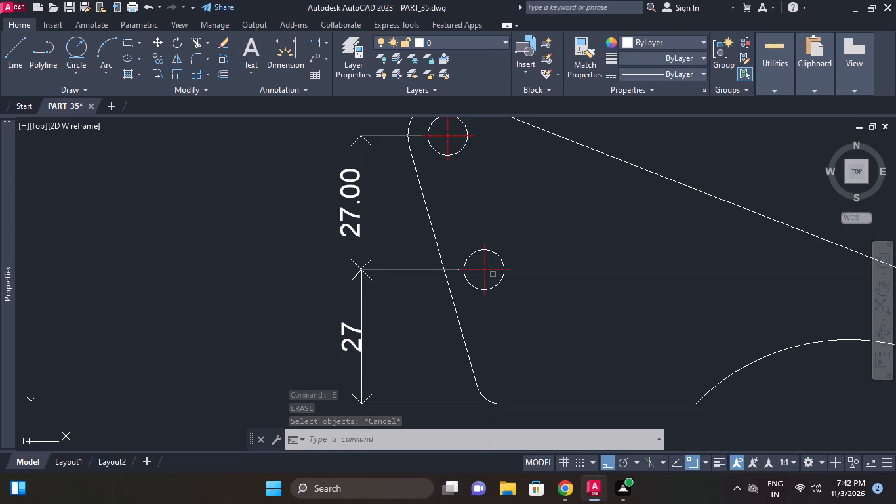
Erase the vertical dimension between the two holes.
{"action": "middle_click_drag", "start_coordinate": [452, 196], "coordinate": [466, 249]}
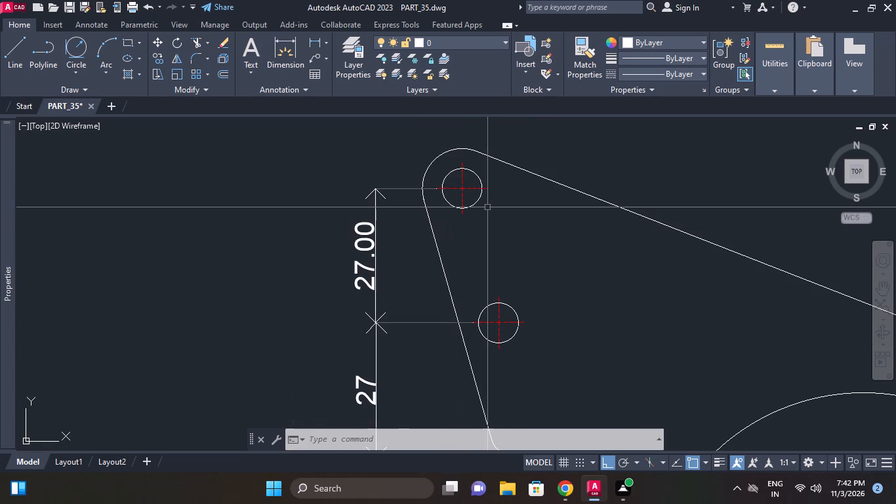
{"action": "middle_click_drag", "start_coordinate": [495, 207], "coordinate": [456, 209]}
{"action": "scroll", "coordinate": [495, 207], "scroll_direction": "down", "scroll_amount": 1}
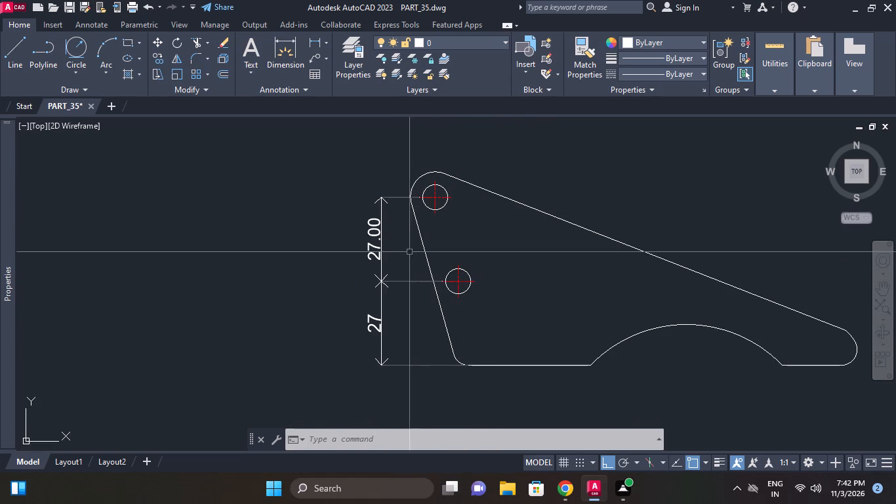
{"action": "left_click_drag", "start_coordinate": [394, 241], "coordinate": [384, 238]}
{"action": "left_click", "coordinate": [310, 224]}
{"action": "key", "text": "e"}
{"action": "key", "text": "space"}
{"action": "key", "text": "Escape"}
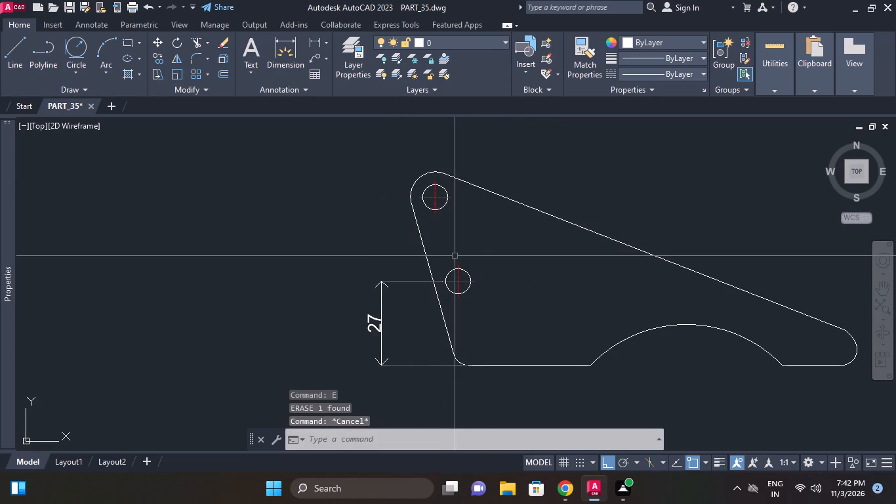
Draw a horizontal construction line through the lower hole's center.
{"action": "key", "text": "x"}
{"action": "type", "text": "l h"}
{"action": "key", "text": "space"}
{"action": "type", "text": "cen"}
{"action": "key", "text": "space"}
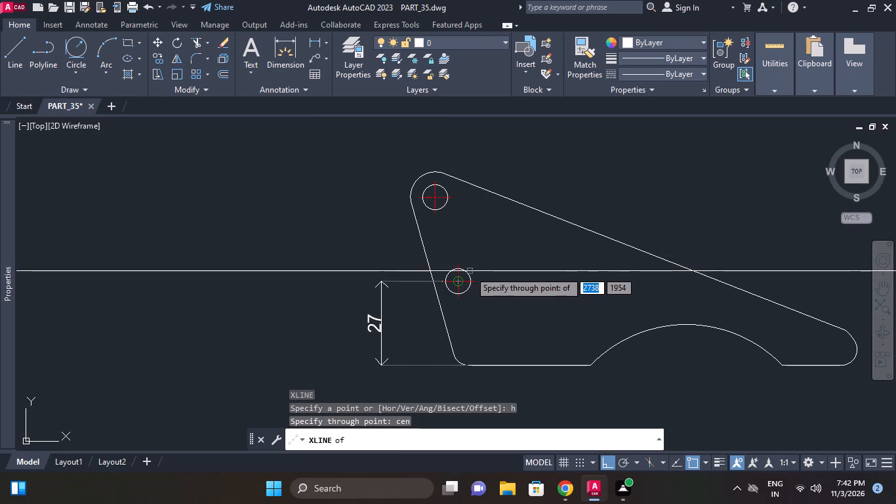
{"action": "left_click", "coordinate": [470, 271]}
{"action": "key", "text": "Escape"}
Offset the horizontal construction line 24.87 upward.
{"action": "middle_click", "coordinate": [514, 255]}
{"action": "type", "text": "o"}
{"action": "key", "text": "space"}
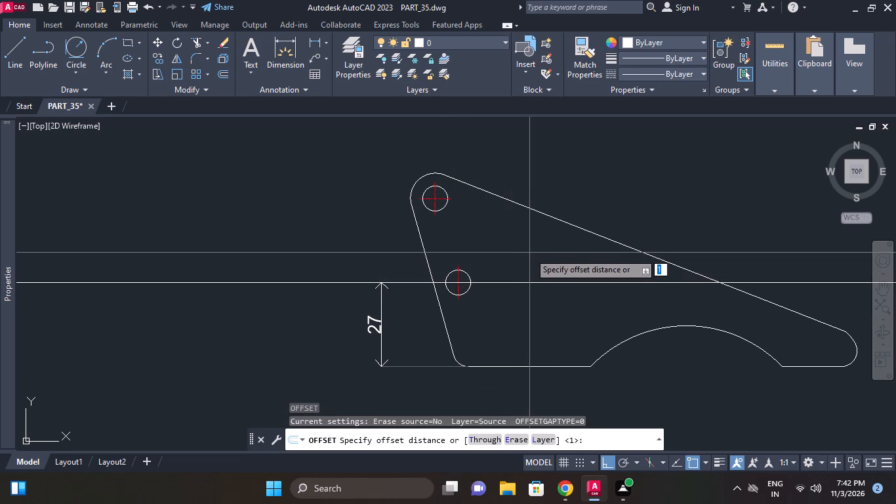
{"action": "type", "text": "24.7"}
{"action": "key", "text": "BackSpace"}
{"action": "type", "text": "87"}
{"action": "key", "text": "space"}
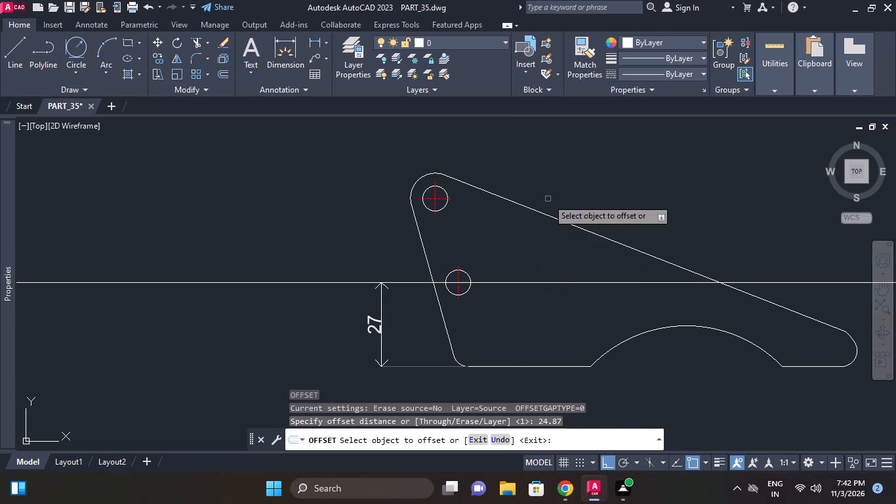
{"action": "left_click", "coordinate": [496, 281]}
{"action": "left_click", "coordinate": [488, 231]}
{"action": "key", "text": "Escape"}
Erase the rounded corner arc around the upper-left hole.
{"action": "middle_click_drag", "start_coordinate": [460, 217], "coordinate": [464, 241]}
{"action": "scroll", "coordinate": [453, 228], "scroll_direction": "up", "scroll_amount": 2}
{"action": "key", "text": "Escape"}
{"action": "left_click", "coordinate": [389, 174]}
{"action": "left_click", "coordinate": [372, 149]}
{"action": "key", "text": "e"}
{"action": "key", "text": "space"}
Draw a radius 8 circle concentric with the upper-left hole.
{"action": "middle_click", "coordinate": [404, 215]}
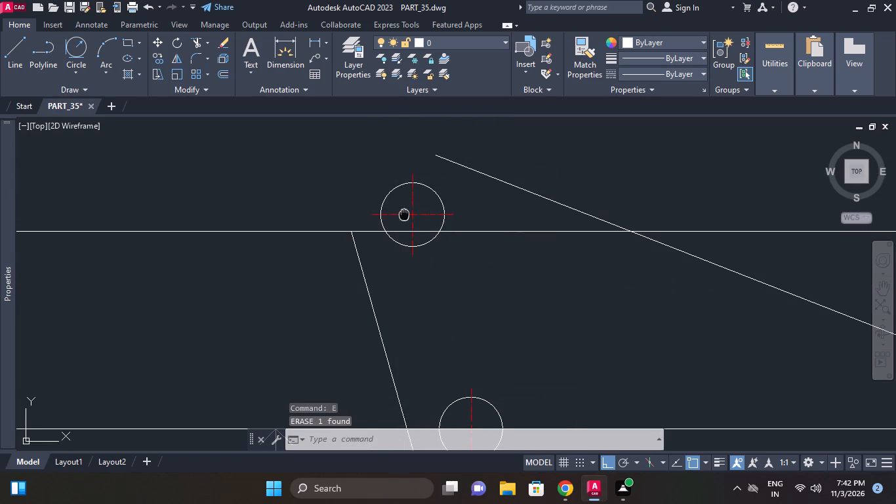
{"action": "key", "text": "Escape"}
{"action": "middle_click", "coordinate": [409, 228]}
{"action": "middle_click_drag", "start_coordinate": [409, 224], "coordinate": [409, 199]}
{"action": "key", "text": "c"}
{"action": "key", "text": "space"}
{"action": "left_click", "coordinate": [413, 189]}
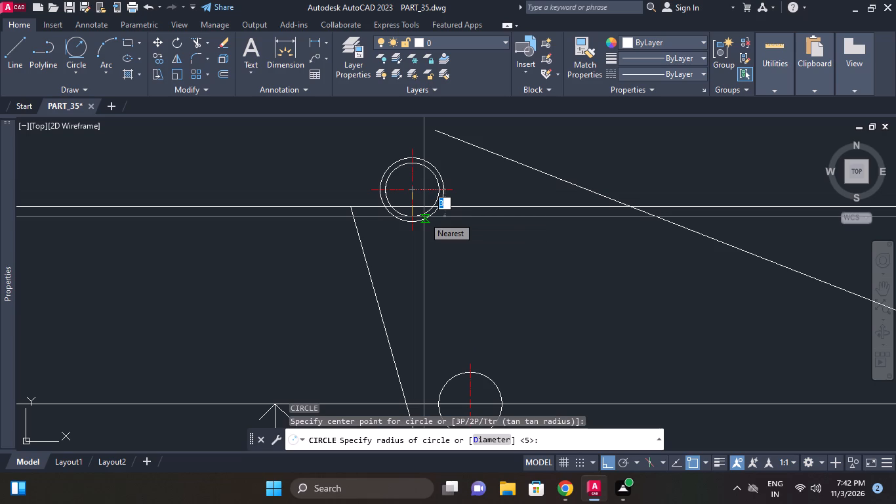
{"action": "type", "text": "8"}
{"action": "key", "text": "space"}
{"action": "key", "text": "Escape"}
Move the upper-left hole circle and the radius 8 circle straight down so their center lies on the offset construction line.
{"action": "left_click_drag", "start_coordinate": [449, 250], "coordinate": [439, 236]}
{"action": "left_click", "coordinate": [419, 220]}
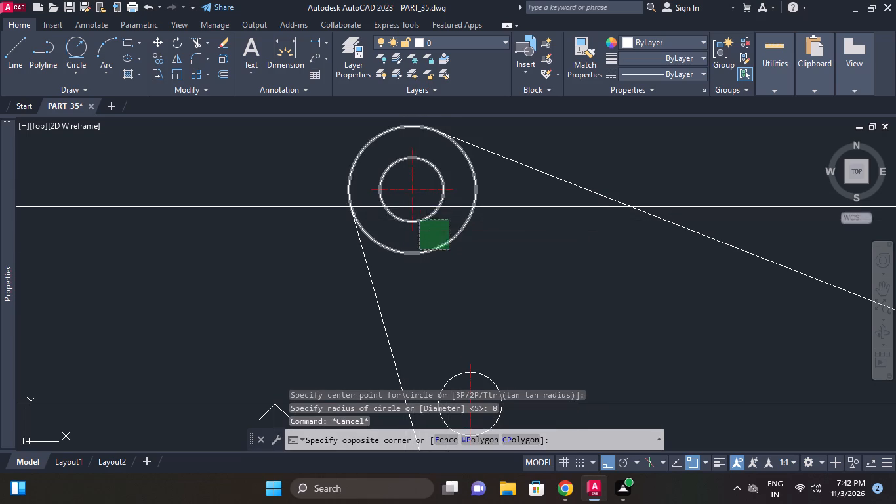
{"action": "left_click", "coordinate": [419, 200]}
{"action": "left_click", "coordinate": [432, 188]}
{"action": "scroll", "coordinate": [430, 197], "scroll_direction": "up", "scroll_amount": 1}
{"action": "middle_click", "coordinate": [430, 197]}
{"action": "key", "text": "m"}
{"action": "key", "text": "space"}
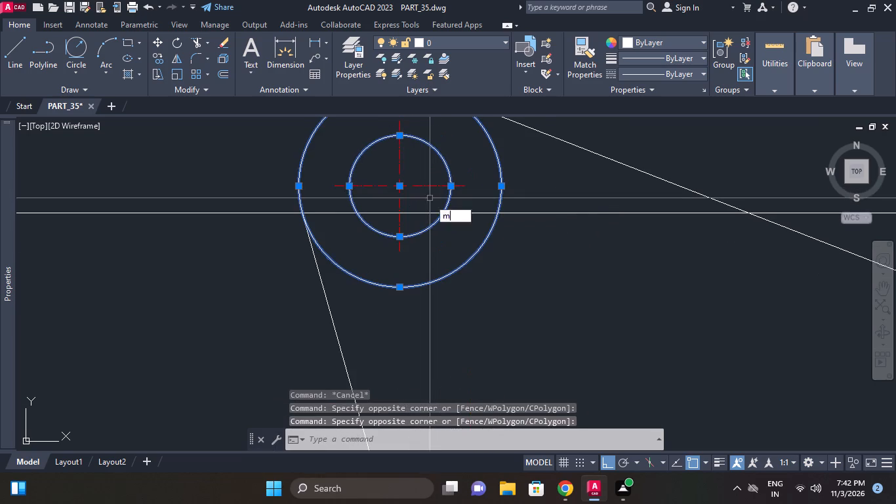
{"action": "left_click", "coordinate": [400, 186]}
{"action": "left_click", "coordinate": [400, 215]}
{"action": "scroll", "coordinate": [409, 198], "scroll_direction": "down", "scroll_amount": 1}
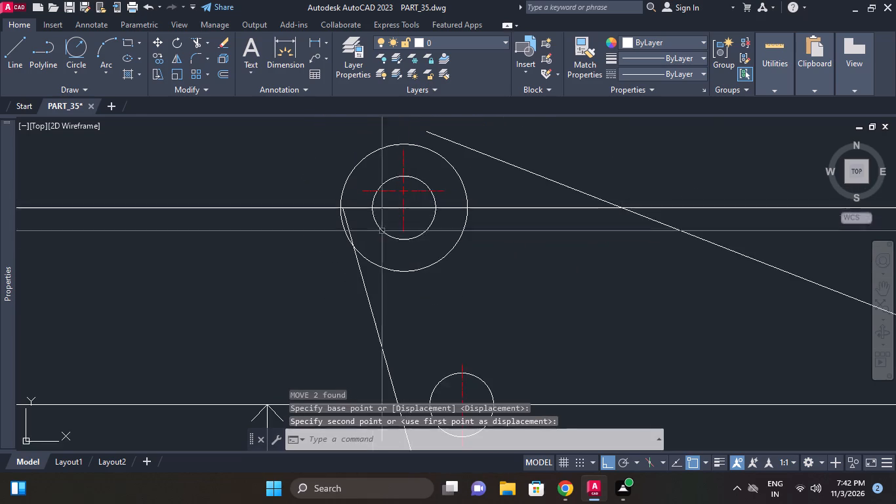
{"action": "key", "text": "Escape"}
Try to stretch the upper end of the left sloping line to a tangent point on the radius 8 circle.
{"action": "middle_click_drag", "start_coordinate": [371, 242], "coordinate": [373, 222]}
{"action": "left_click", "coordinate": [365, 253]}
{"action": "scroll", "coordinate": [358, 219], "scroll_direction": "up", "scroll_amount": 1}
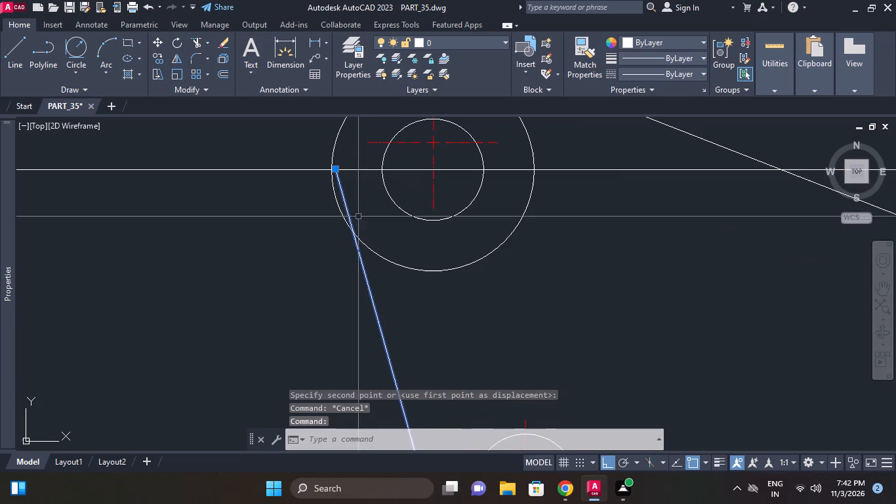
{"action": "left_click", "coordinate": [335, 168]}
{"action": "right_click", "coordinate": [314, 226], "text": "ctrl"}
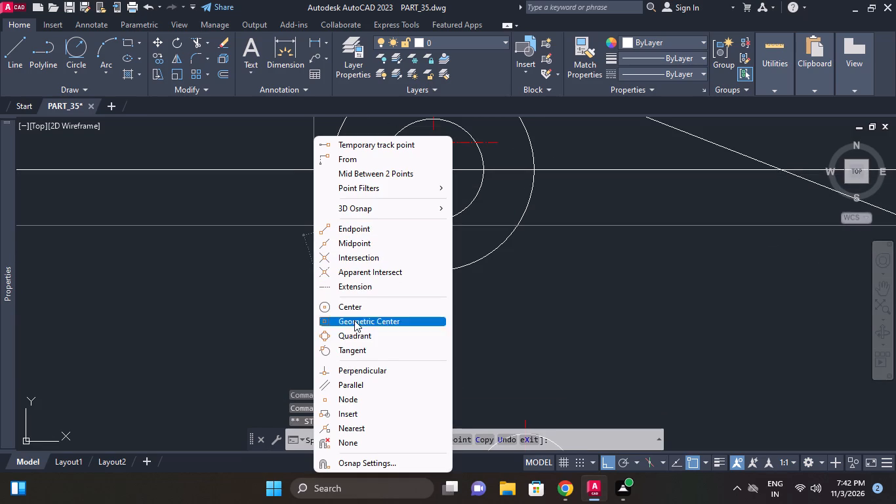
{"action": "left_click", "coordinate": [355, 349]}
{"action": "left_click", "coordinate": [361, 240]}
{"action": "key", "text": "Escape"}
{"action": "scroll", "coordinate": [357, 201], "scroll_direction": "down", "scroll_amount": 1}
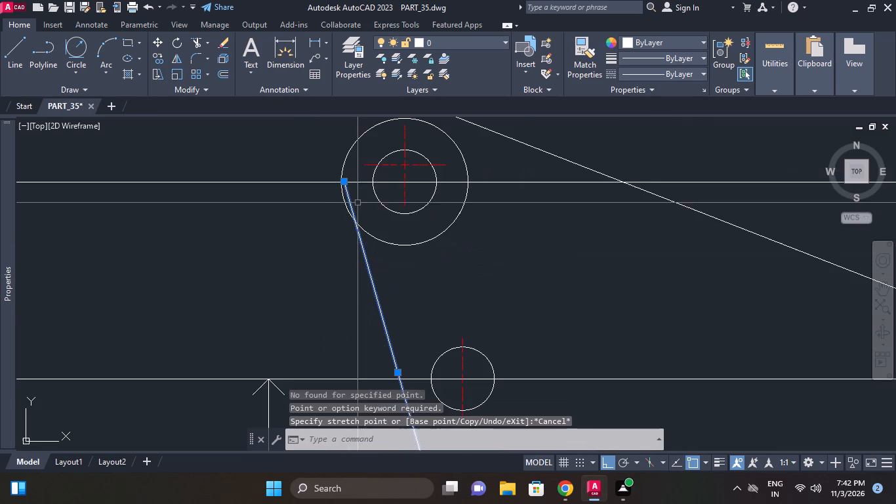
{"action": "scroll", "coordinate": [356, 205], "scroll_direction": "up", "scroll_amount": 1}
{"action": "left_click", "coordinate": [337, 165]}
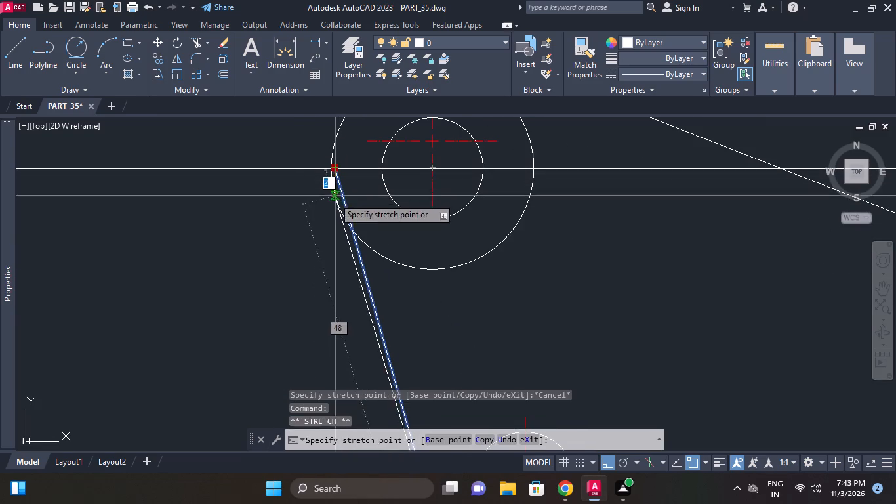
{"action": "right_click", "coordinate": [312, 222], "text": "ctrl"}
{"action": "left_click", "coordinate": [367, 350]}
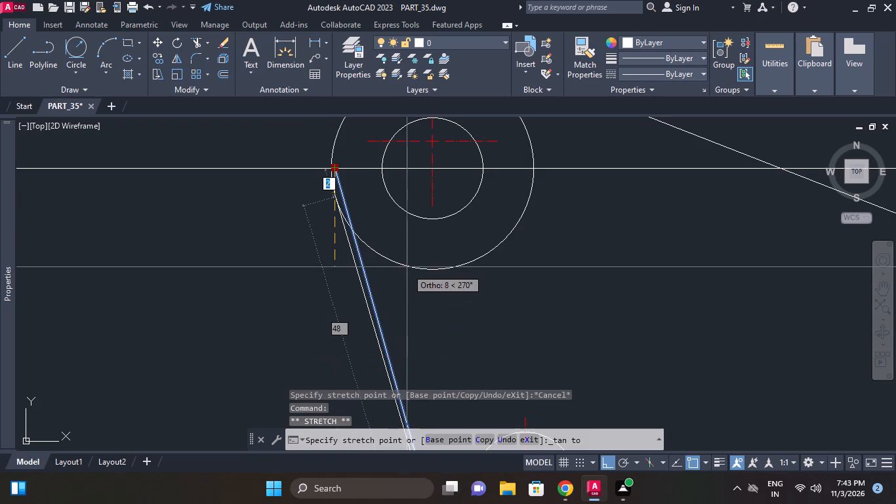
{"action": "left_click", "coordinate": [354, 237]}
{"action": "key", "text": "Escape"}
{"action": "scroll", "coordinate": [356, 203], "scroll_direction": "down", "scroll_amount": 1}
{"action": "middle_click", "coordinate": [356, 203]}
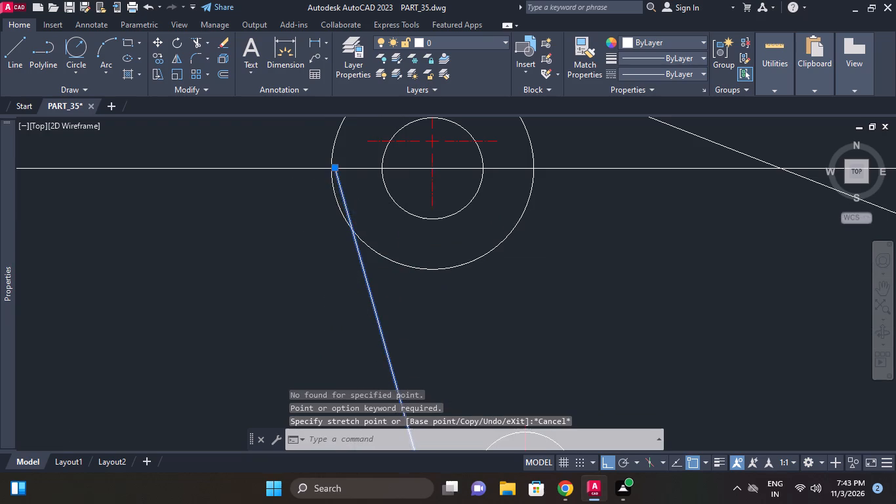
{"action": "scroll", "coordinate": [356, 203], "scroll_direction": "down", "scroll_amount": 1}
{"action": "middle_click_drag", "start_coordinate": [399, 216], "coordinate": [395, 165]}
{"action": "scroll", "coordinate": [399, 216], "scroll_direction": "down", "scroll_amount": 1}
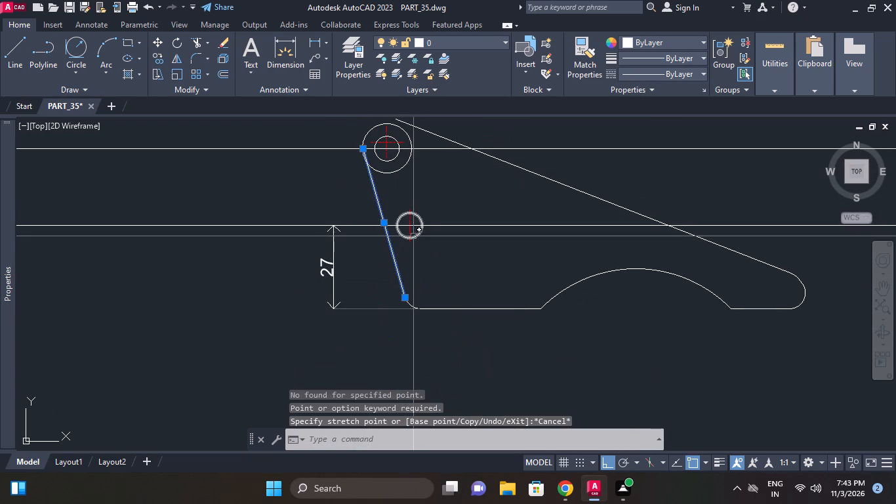
Erase the left sloping line of the plate.
{"action": "key", "text": "e"}
{"action": "key", "text": "space"}
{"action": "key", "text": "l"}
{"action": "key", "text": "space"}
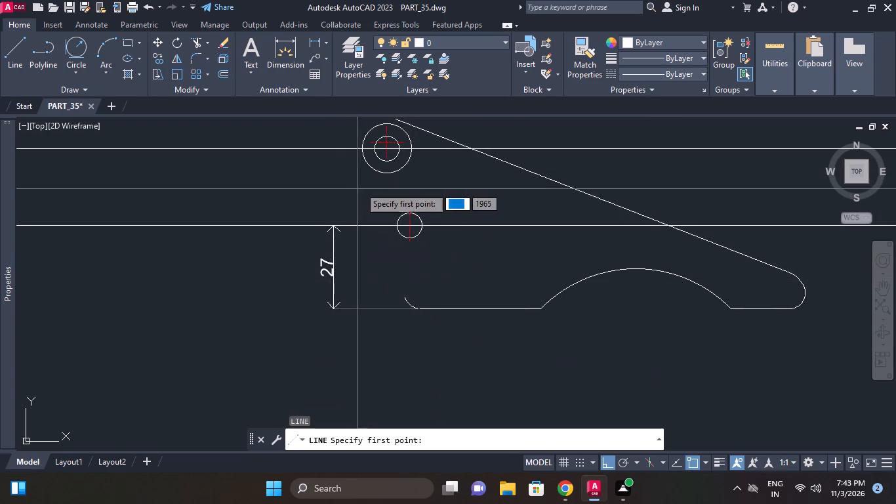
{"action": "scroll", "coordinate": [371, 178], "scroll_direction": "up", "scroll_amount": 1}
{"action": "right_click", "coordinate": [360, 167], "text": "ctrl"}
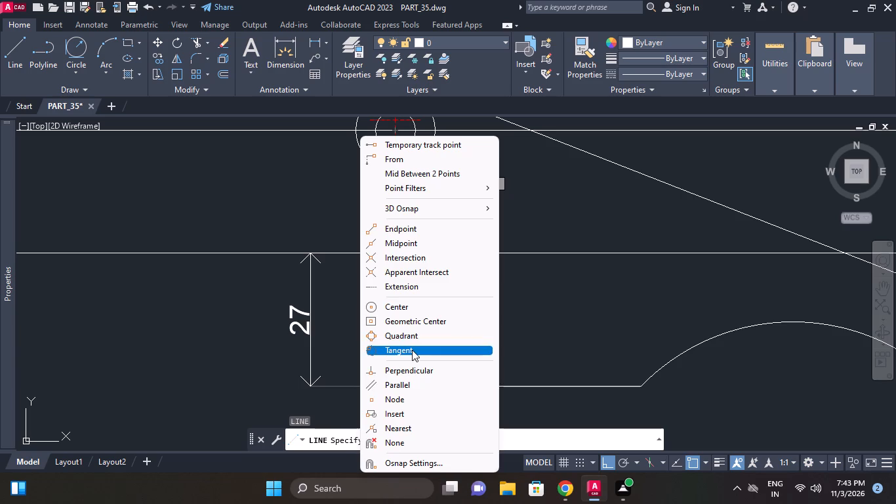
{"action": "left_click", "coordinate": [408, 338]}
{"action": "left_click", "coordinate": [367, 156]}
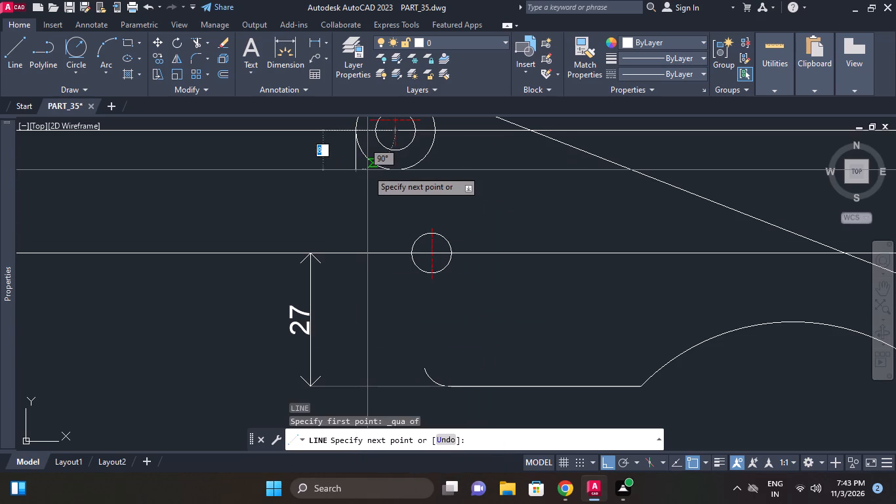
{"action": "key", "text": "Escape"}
Draw a line tangent to the radius 8 circle down to the upper end of the bottom-left corner arc.
{"action": "key", "text": "space"}
{"action": "right_click", "coordinate": [367, 182], "text": "ctrl"}
{"action": "left_click", "coordinate": [417, 345]}
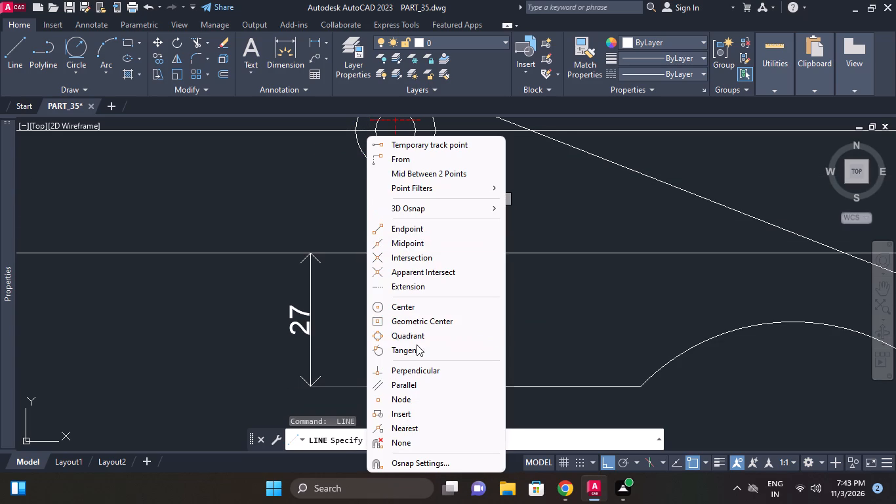
{"action": "left_click", "coordinate": [376, 172]}
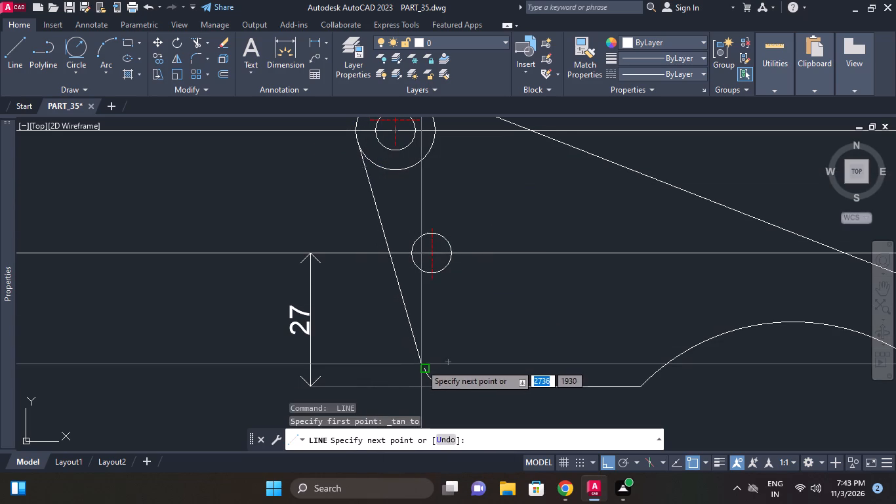
{"action": "left_click", "coordinate": [424, 367]}
{"action": "key", "text": "Escape"}
{"action": "scroll", "coordinate": [443, 289], "scroll_direction": "down", "scroll_amount": 1}
{"action": "key", "text": "Escape"}
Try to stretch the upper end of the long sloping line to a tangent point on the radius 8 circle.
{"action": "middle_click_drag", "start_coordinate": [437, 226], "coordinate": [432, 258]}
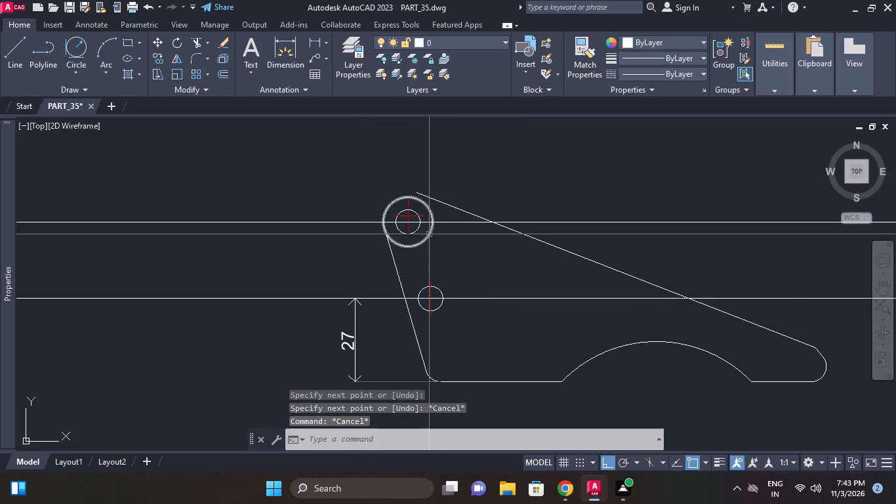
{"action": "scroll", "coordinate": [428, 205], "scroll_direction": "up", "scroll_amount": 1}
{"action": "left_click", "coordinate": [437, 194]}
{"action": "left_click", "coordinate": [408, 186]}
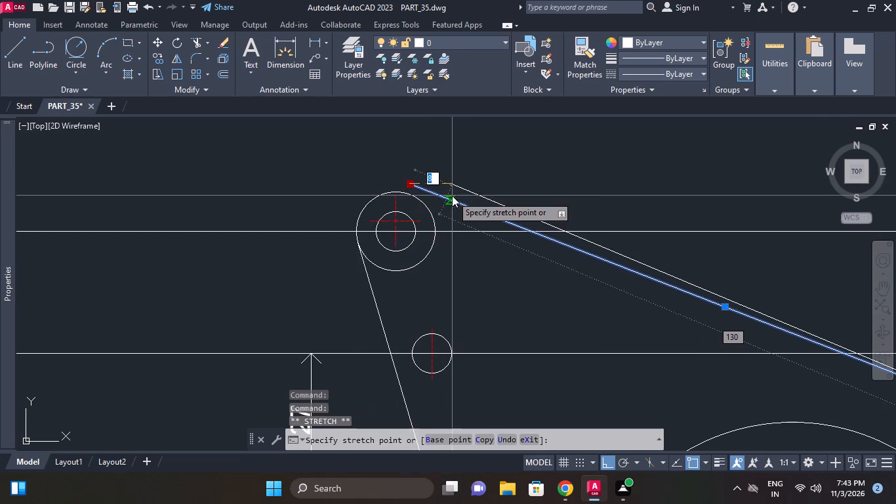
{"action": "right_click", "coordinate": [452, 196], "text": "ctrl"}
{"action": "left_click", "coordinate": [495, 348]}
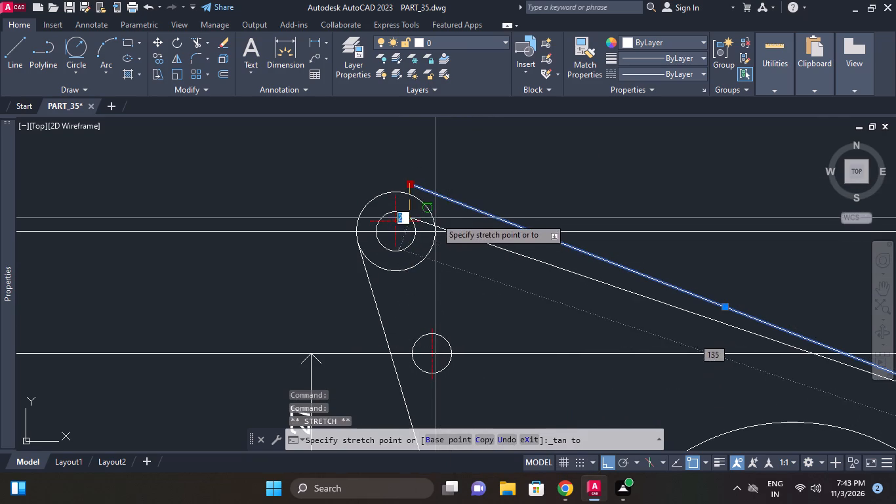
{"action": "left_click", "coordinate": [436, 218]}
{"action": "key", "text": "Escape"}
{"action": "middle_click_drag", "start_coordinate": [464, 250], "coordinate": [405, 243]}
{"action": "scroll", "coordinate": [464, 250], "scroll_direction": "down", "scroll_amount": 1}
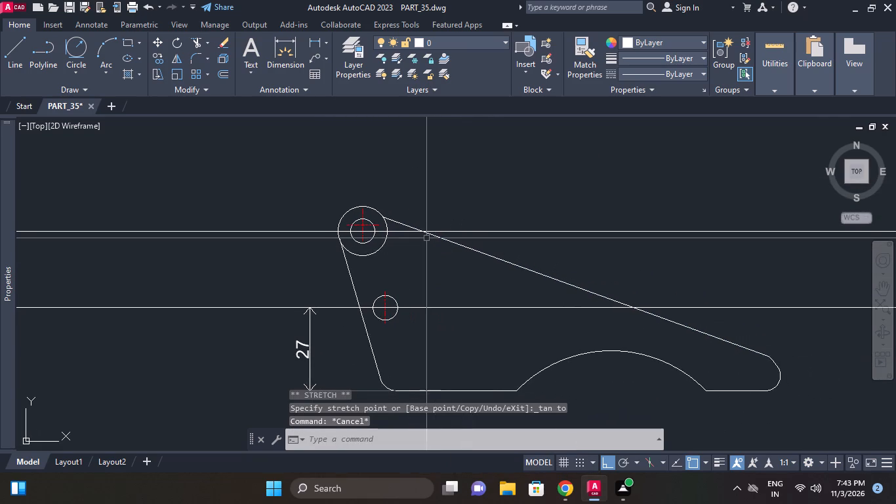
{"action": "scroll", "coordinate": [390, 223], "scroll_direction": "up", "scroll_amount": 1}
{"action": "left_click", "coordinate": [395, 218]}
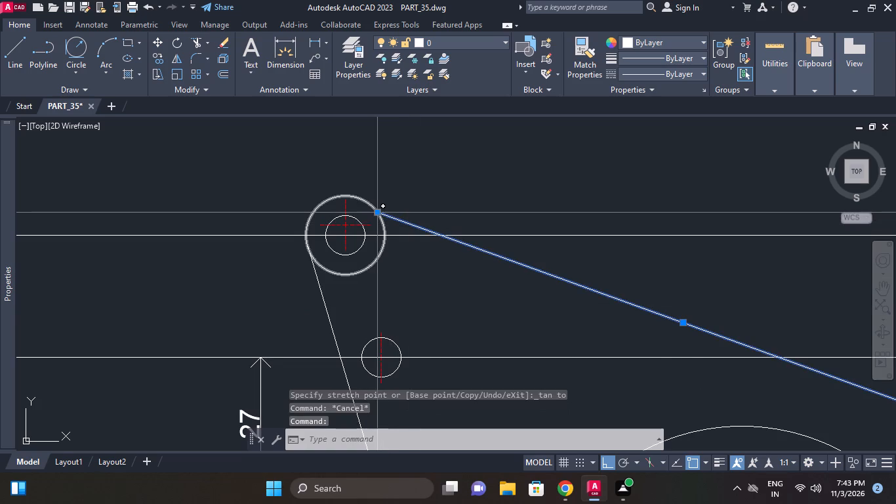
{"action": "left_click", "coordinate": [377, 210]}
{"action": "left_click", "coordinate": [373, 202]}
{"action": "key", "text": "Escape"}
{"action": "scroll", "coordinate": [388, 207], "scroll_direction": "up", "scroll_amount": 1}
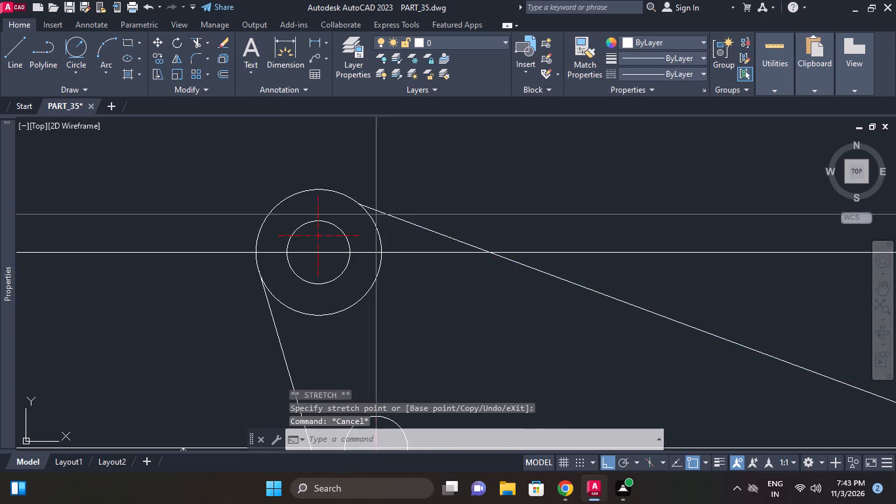
Stretch the upper end of the long sloping line to the tangent point on top of the radius 8 circle.
{"action": "left_click", "coordinate": [376, 215]}
{"action": "left_click", "coordinate": [377, 207]}
{"action": "left_click", "coordinate": [379, 211]}
{"action": "left_click", "coordinate": [361, 203]}
{"action": "right_click", "coordinate": [378, 180], "text": "ctrl"}
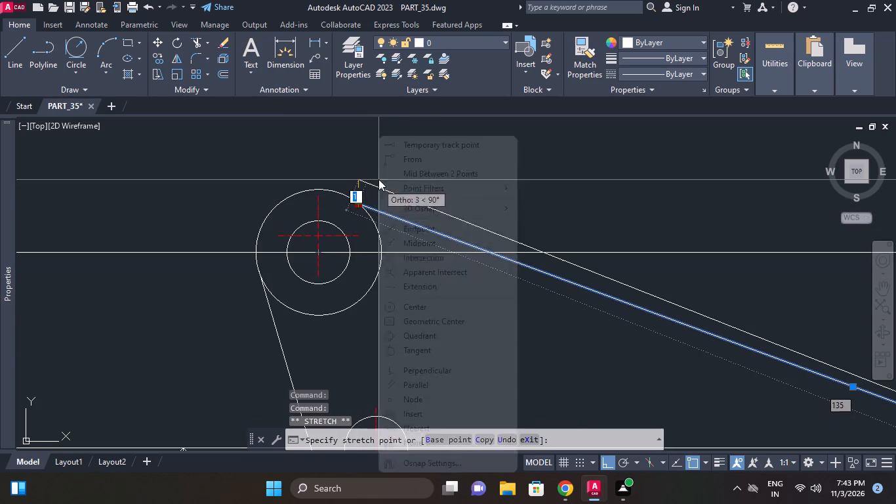
{"action": "left_click", "coordinate": [431, 346]}
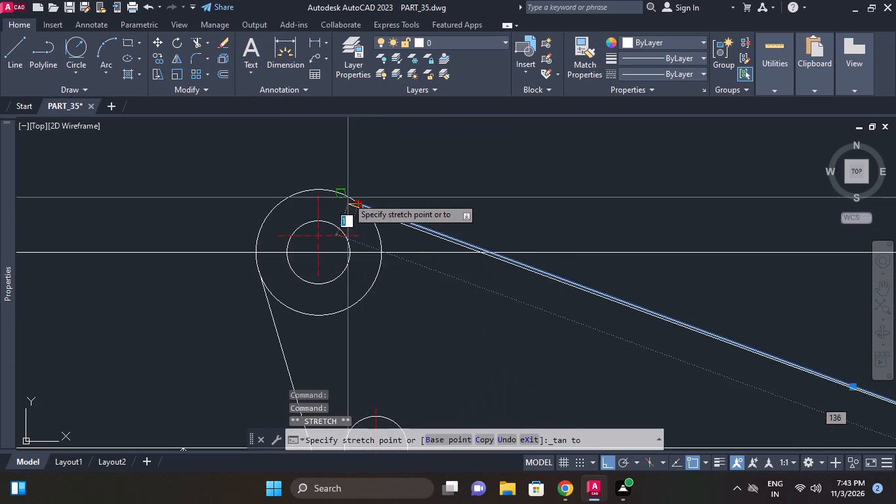
{"action": "left_click", "coordinate": [348, 198]}
{"action": "scroll", "coordinate": [411, 198], "scroll_direction": "down", "scroll_amount": 2}
{"action": "key", "text": "Escape"}
Trim the inner part of the radius 8 circle between the two tangent lines, leaving the rounded corner.
{"action": "middle_click_drag", "start_coordinate": [403, 226], "coordinate": [329, 198]}
{"action": "key", "text": "t"}
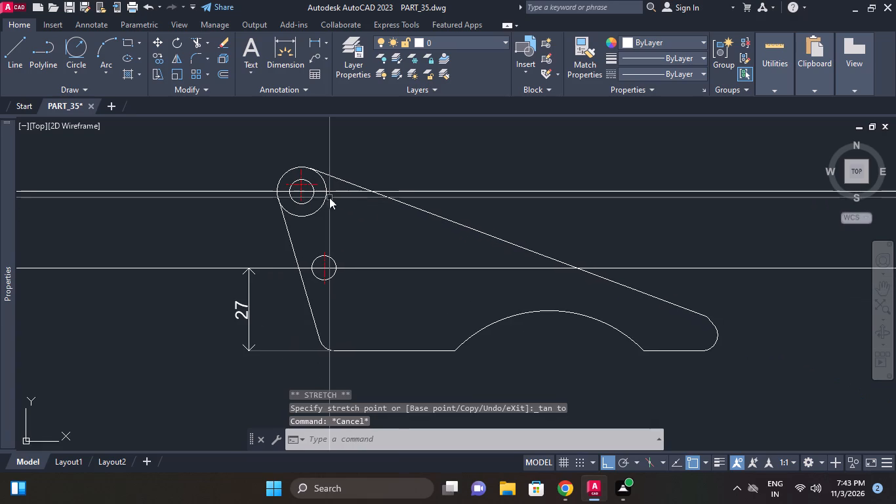
{"action": "key", "text": "r"}
{"action": "key", "text": "space"}
{"action": "key", "text": "space"}
{"action": "left_click", "coordinate": [327, 202]}
{"action": "left_click", "coordinate": [326, 184]}
{"action": "key", "text": "Escape"}
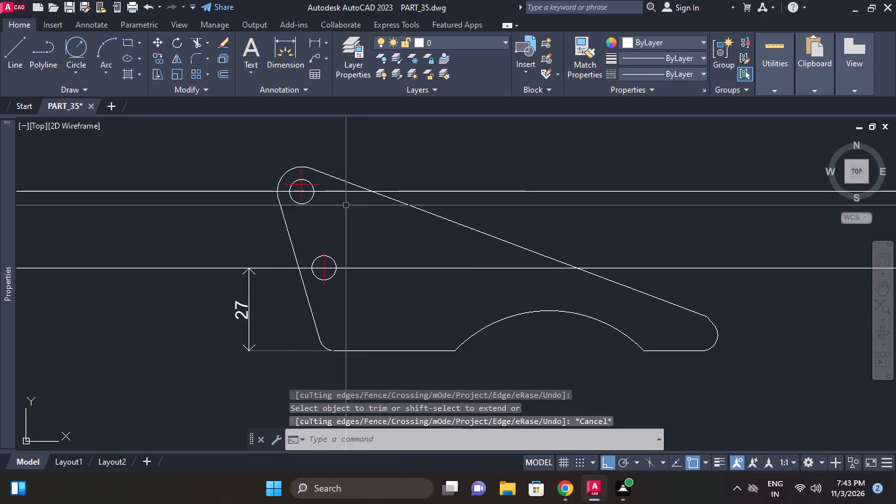
Erase the two horizontal construction lines through the plate's upper and lower holes.
{"action": "scroll", "coordinate": [347, 208], "scroll_direction": "down", "scroll_amount": 1}
{"action": "key", "text": "e"}
{"action": "key", "text": "space"}
{"action": "left_click", "coordinate": [450, 210]}
{"action": "left_click", "coordinate": [434, 183]}
{"action": "right_click", "coordinate": [434, 183]}
{"action": "middle_click", "coordinate": [422, 255]}
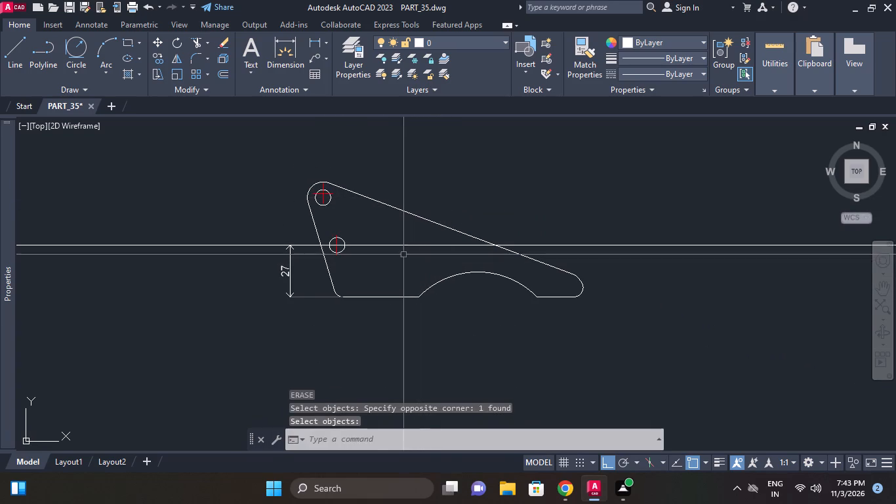
{"action": "left_click_drag", "start_coordinate": [397, 253], "coordinate": [390, 239]}
{"action": "left_click", "coordinate": [382, 227]}
{"action": "type", "text": "e"}
{"action": "key", "text": "space"}
{"action": "key", "text": "Escape"}
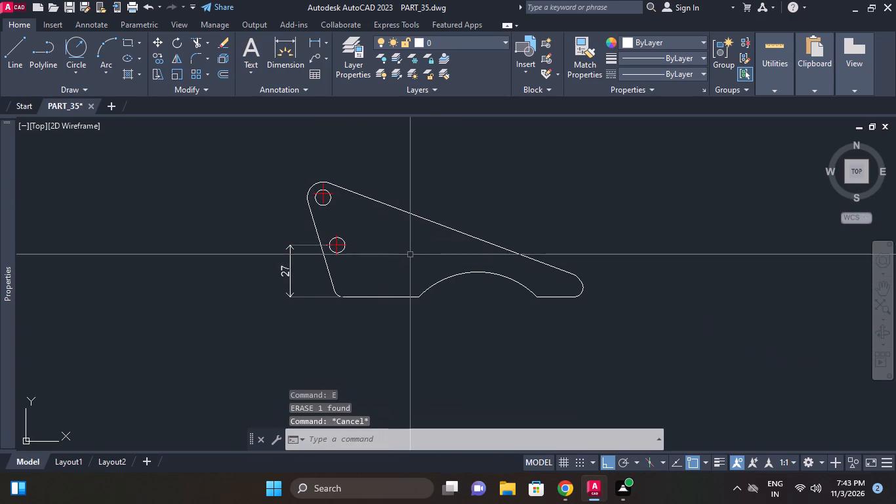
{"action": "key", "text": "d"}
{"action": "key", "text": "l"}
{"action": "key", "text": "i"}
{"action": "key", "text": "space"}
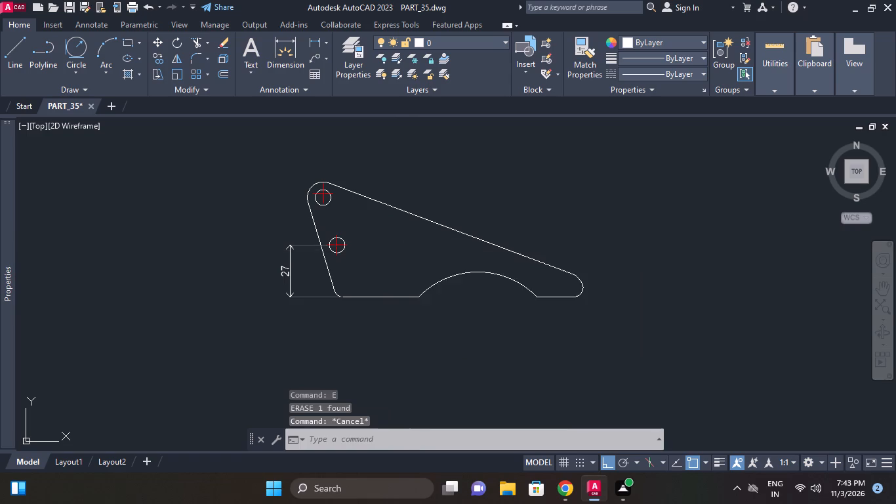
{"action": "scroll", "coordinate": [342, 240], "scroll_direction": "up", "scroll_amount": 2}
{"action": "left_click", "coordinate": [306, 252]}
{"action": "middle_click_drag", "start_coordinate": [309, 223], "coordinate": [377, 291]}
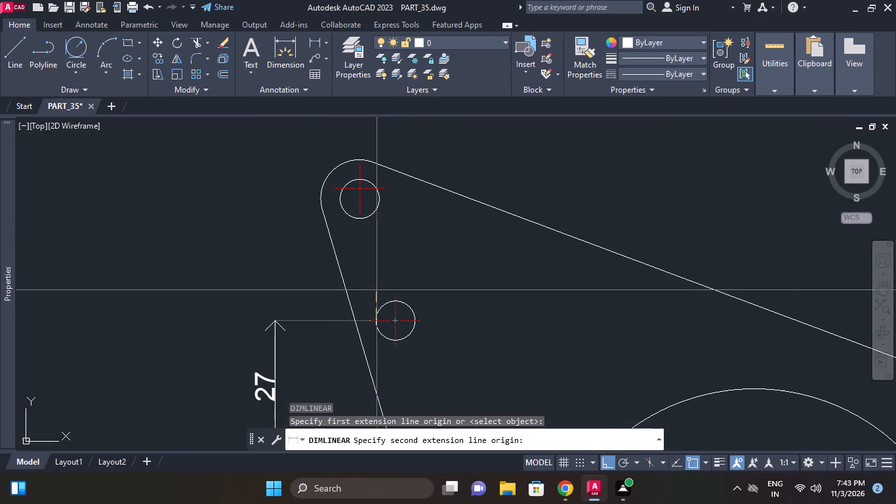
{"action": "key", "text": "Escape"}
Move the upper-left hole's center mark down onto the center of the hole circle.
{"action": "scroll", "coordinate": [356, 193], "scroll_direction": "up", "scroll_amount": 1}
{"action": "left_click", "coordinate": [357, 183]}
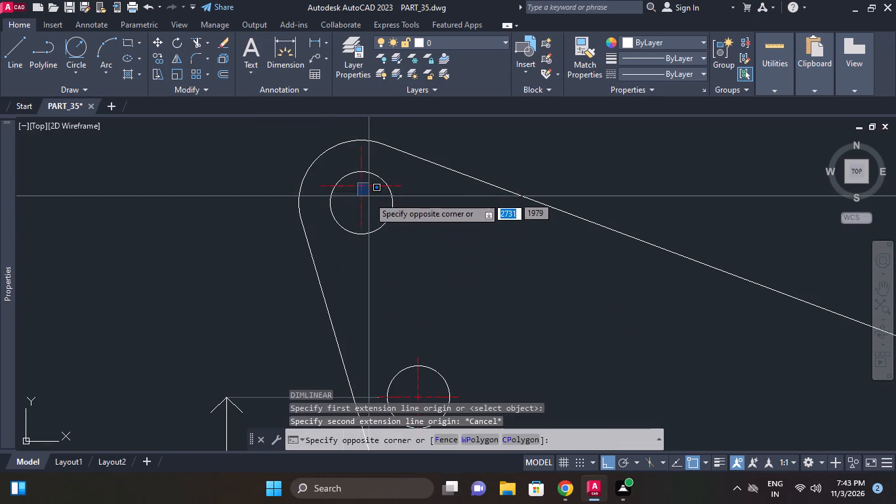
{"action": "left_click", "coordinate": [331, 196]}
{"action": "middle_click_drag", "start_coordinate": [365, 213], "coordinate": [365, 220]}
{"action": "scroll", "coordinate": [365, 220], "scroll_direction": "up", "scroll_amount": 1}
{"action": "key", "text": "Escape"}
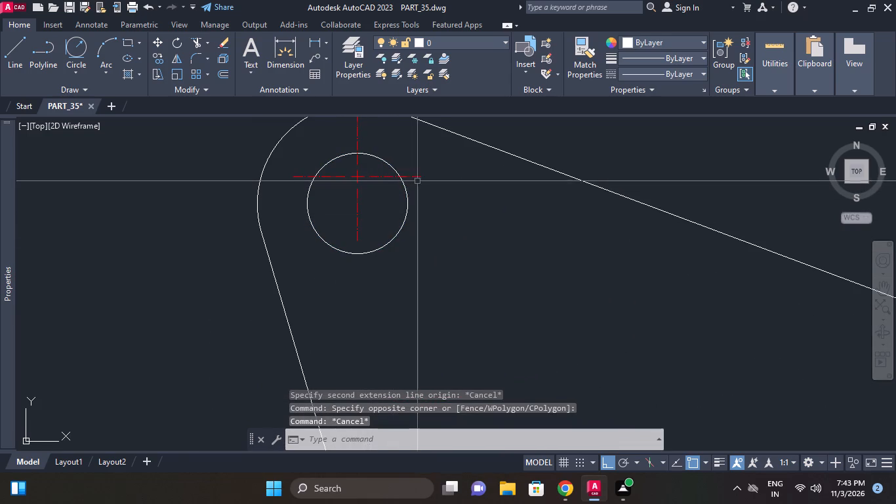
{"action": "left_click", "coordinate": [417, 177]}
{"action": "key", "text": "m"}
{"action": "key", "text": "space"}
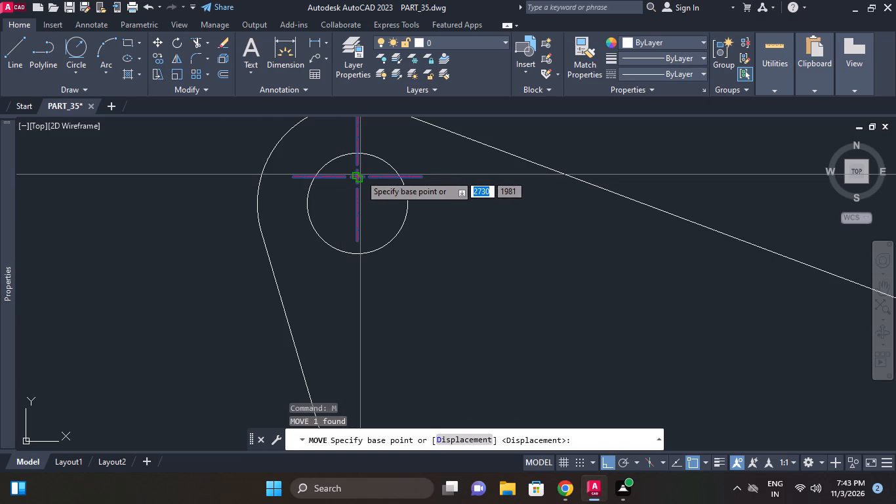
{"action": "left_click", "coordinate": [359, 175]}
{"action": "left_click", "coordinate": [356, 201]}
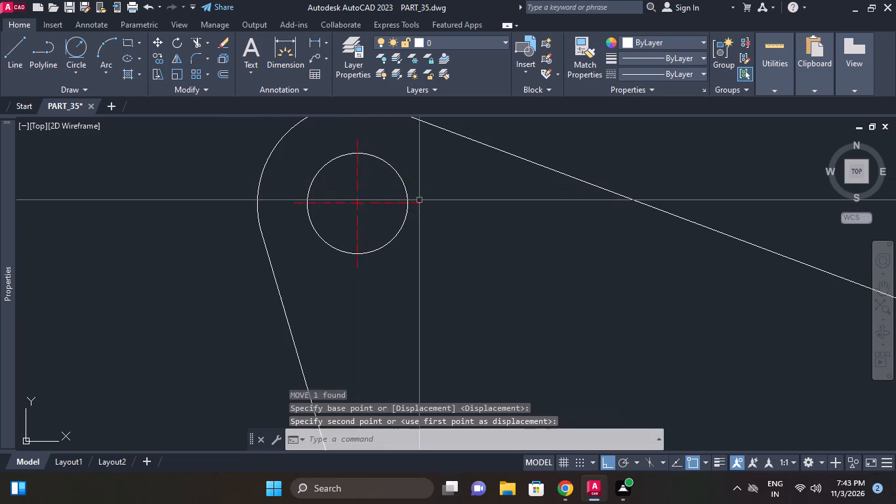
{"action": "key", "text": "Escape"}
Add a vertical linear dimension between the center marks of the lower hole and the upper-left hole.
{"action": "scroll", "coordinate": [426, 201], "scroll_direction": "down", "scroll_amount": 3}
{"action": "key", "text": "Escape"}
{"action": "middle_click_drag", "start_coordinate": [446, 222], "coordinate": [434, 211]}
{"action": "key", "text": "d"}
{"action": "key", "text": "l"}
{"action": "key", "text": "i"}
{"action": "key", "text": "space"}
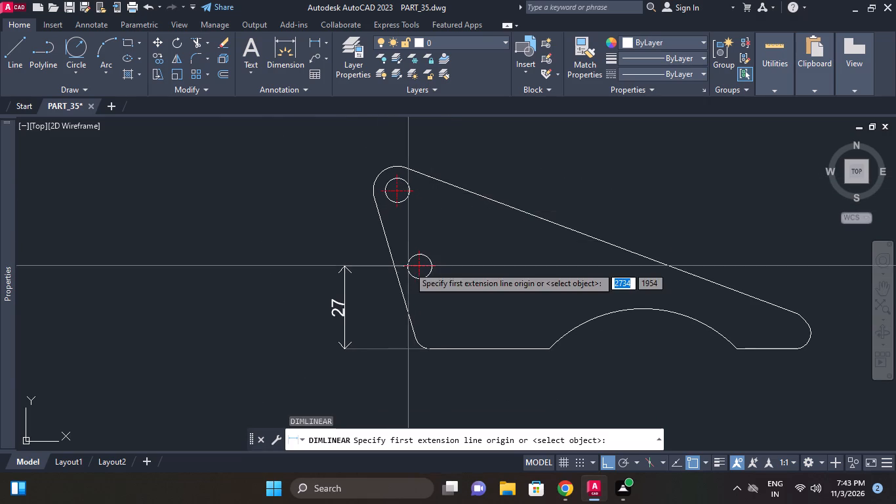
{"action": "scroll", "coordinate": [409, 266], "scroll_direction": "up", "scroll_amount": 2}
{"action": "left_click", "coordinate": [392, 266]}
{"action": "scroll", "coordinate": [417, 296], "scroll_direction": "down", "scroll_amount": 1}
{"action": "middle_click_drag", "start_coordinate": [417, 296], "coordinate": [424, 324]}
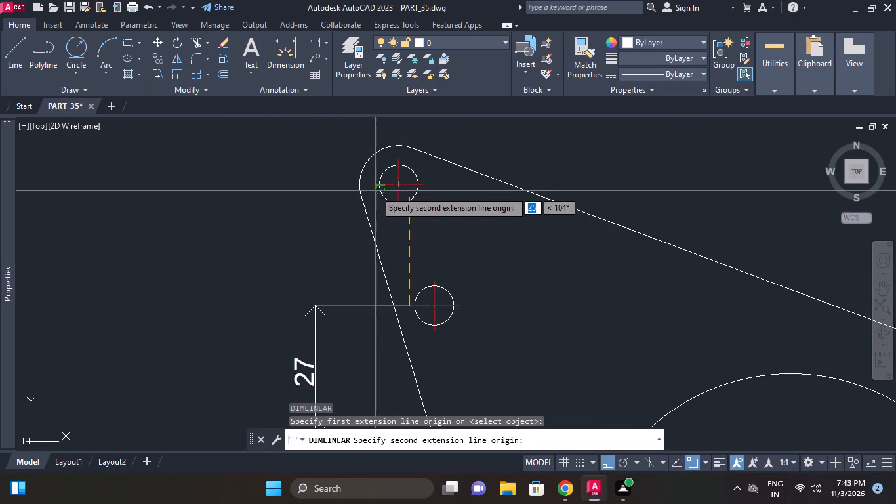
{"action": "left_click", "coordinate": [374, 185]}
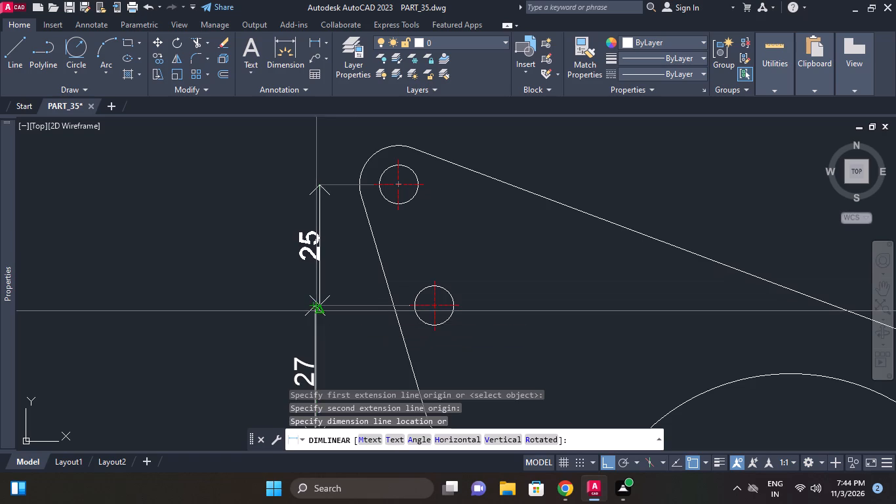
{"action": "left_click", "coordinate": [316, 310]}
Align the dimension line of the vertical hole-spacing dimension with the 27 dimension below it.
{"action": "scroll", "coordinate": [323, 306], "scroll_direction": "up", "scroll_amount": 2}
{"action": "left_click_drag", "start_coordinate": [325, 270], "coordinate": [325, 262]}
{"action": "left_click", "coordinate": [295, 232]}
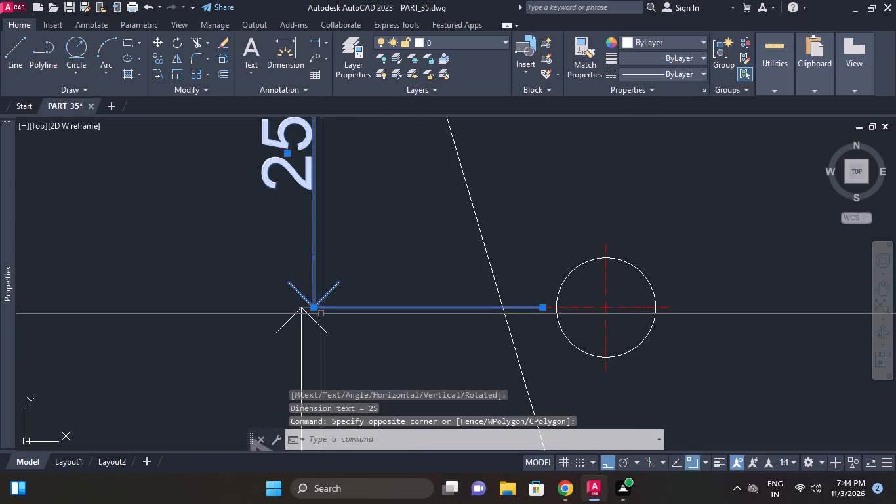
{"action": "left_click", "coordinate": [316, 311]}
{"action": "left_click", "coordinate": [302, 308]}
{"action": "key", "text": "Escape"}
Set the vertical hole-spacing dimension's precision to 0.00.
{"action": "scroll", "coordinate": [323, 250], "scroll_direction": "down", "scroll_amount": 3}
{"action": "left_click", "coordinate": [319, 224]}
{"action": "left_click", "coordinate": [304, 219]}
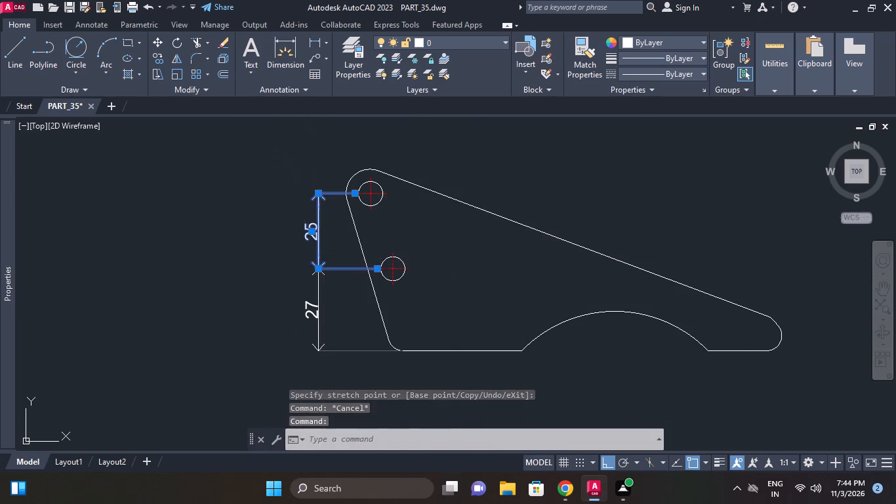
{"action": "right_click", "coordinate": [304, 218]}
{"action": "left_click", "coordinate": [357, 131]}
{"action": "left_click", "coordinate": [474, 156]}
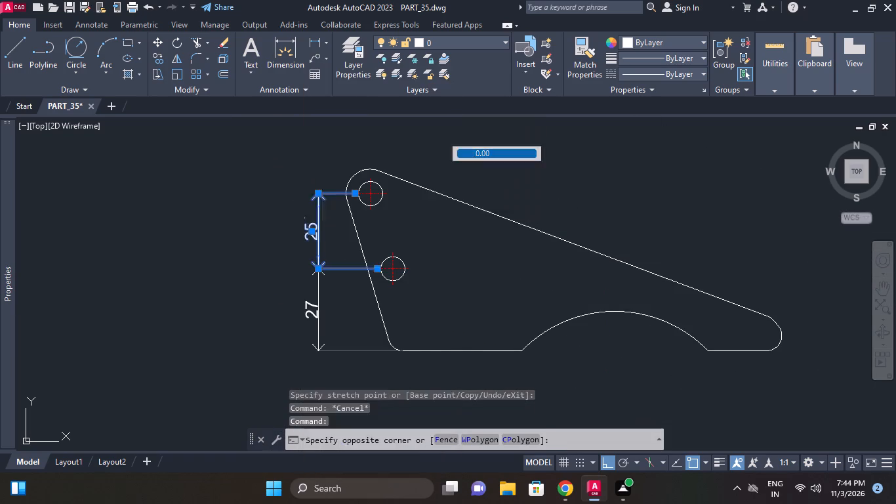
{"action": "key", "text": "Escape"}
Add a horizontal linear dimension between the two hole centers, placed above the plate.
{"action": "scroll", "coordinate": [464, 229], "scroll_direction": "down", "scroll_amount": 1}
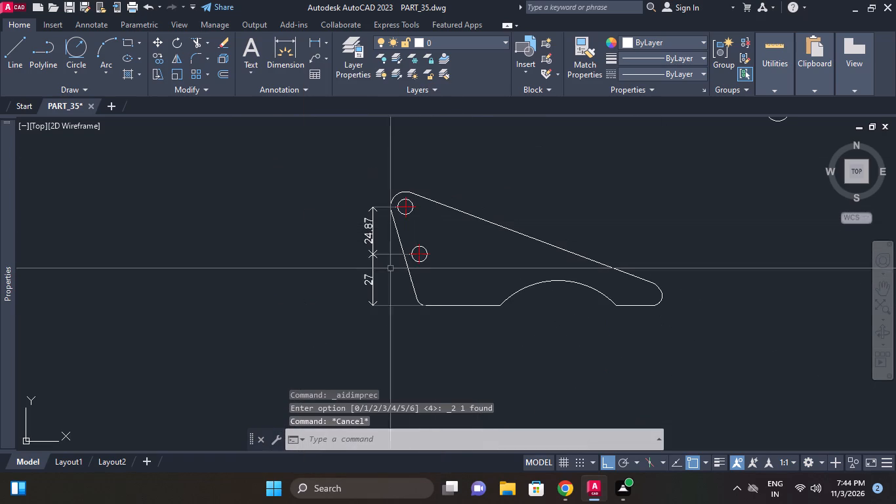
{"action": "type", "text": "dli"}
{"action": "key", "text": "space"}
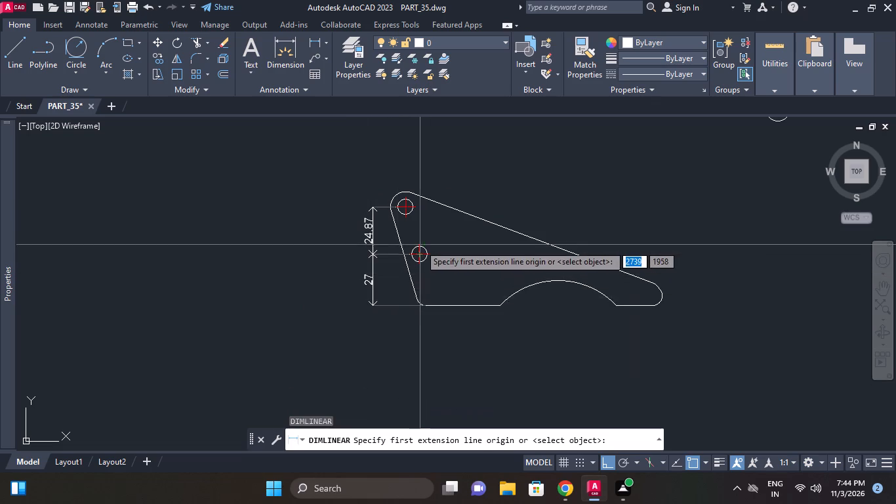
{"action": "scroll", "coordinate": [420, 244], "scroll_direction": "up", "scroll_amount": 2}
{"action": "left_click", "coordinate": [417, 240]}
{"action": "middle_click_drag", "start_coordinate": [421, 177], "coordinate": [432, 290]}
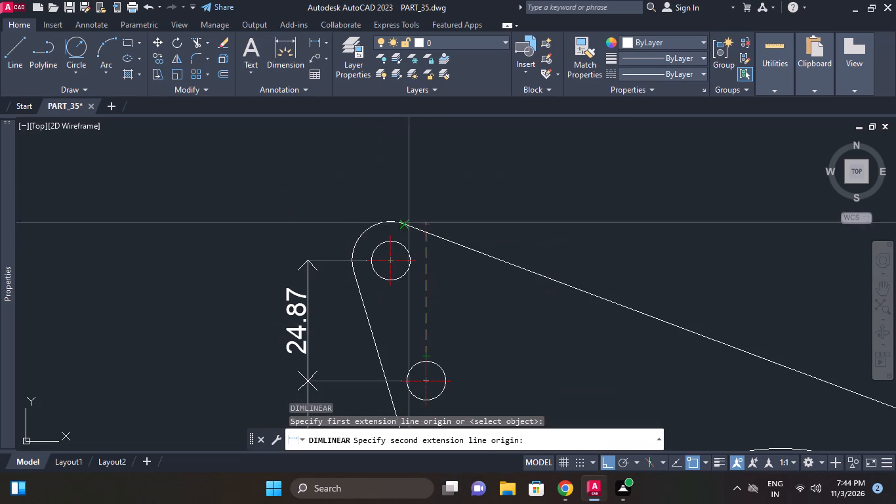
{"action": "left_click", "coordinate": [392, 237]}
{"action": "left_click", "coordinate": [408, 181]}
Set the horizontal hole-spacing dimension's precision to one decimal place.
{"action": "left_click", "coordinate": [457, 180]}
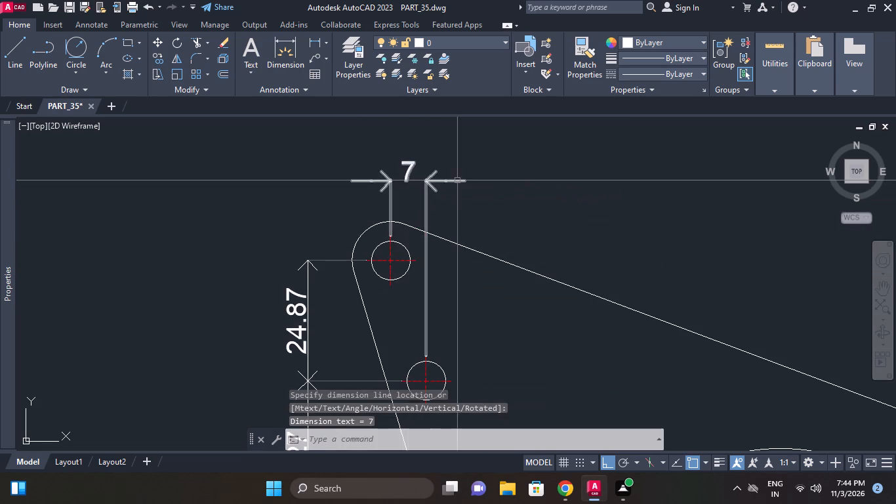
{"action": "left_click", "coordinate": [403, 180]}
{"action": "right_click", "coordinate": [438, 173]}
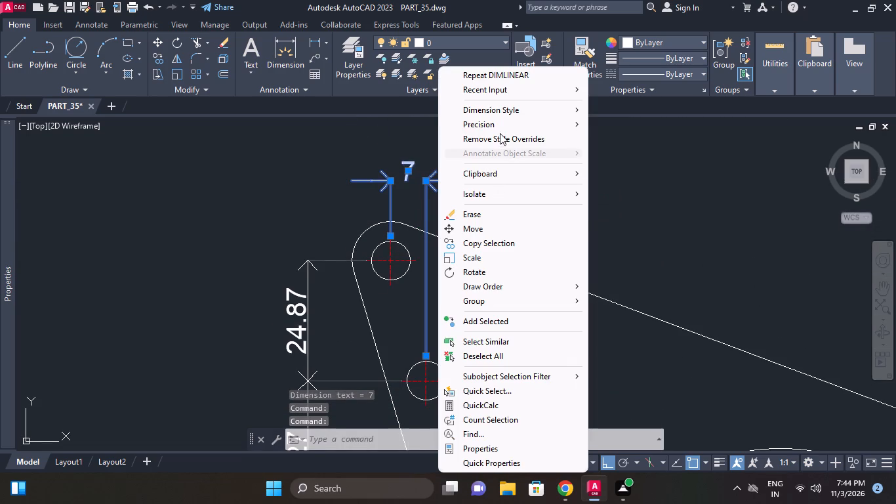
{"action": "left_click", "coordinate": [506, 126]}
{"action": "left_click", "coordinate": [632, 138]}
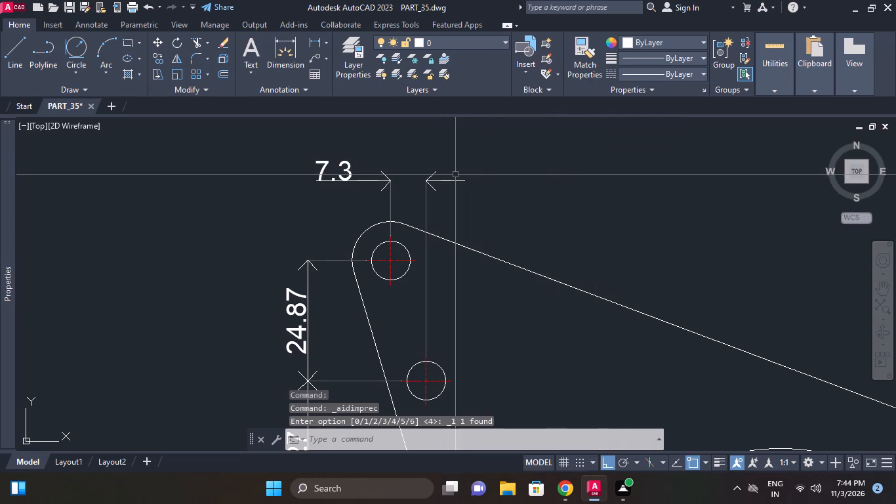
Move the horizontal hole-spacing dimension's text so it sits centered between its two extension lines above the plate.
{"action": "key", "text": "Escape"}
{"action": "left_click", "coordinate": [352, 166]}
{"action": "left_click", "coordinate": [332, 168]}
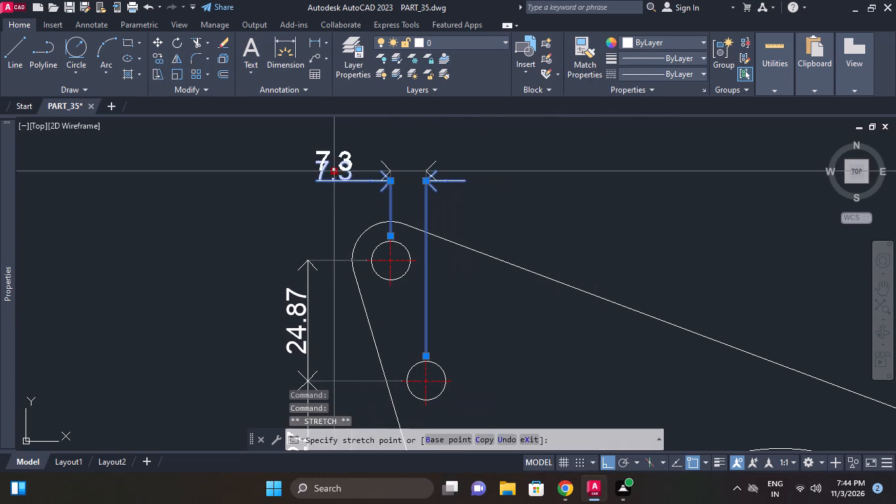
{"action": "left_click", "coordinate": [412, 184]}
{"action": "key", "text": "Escape"}
{"action": "left_click", "coordinate": [413, 167]}
{"action": "key", "text": "Escape"}
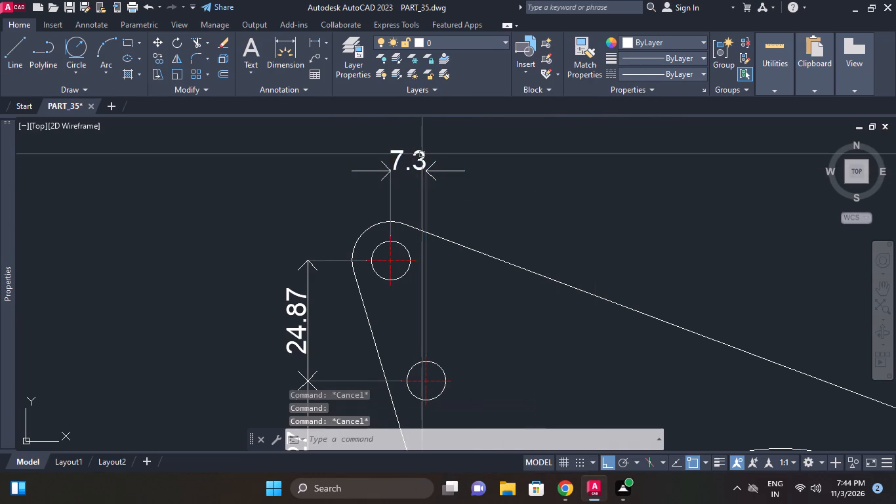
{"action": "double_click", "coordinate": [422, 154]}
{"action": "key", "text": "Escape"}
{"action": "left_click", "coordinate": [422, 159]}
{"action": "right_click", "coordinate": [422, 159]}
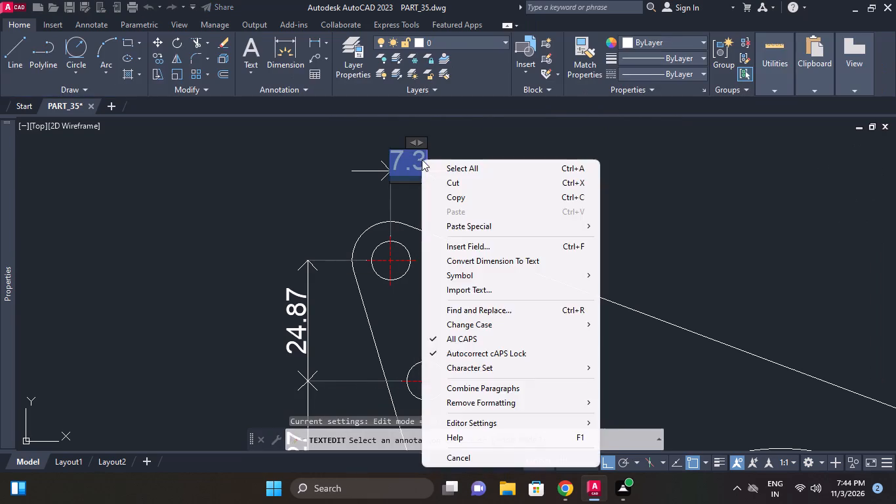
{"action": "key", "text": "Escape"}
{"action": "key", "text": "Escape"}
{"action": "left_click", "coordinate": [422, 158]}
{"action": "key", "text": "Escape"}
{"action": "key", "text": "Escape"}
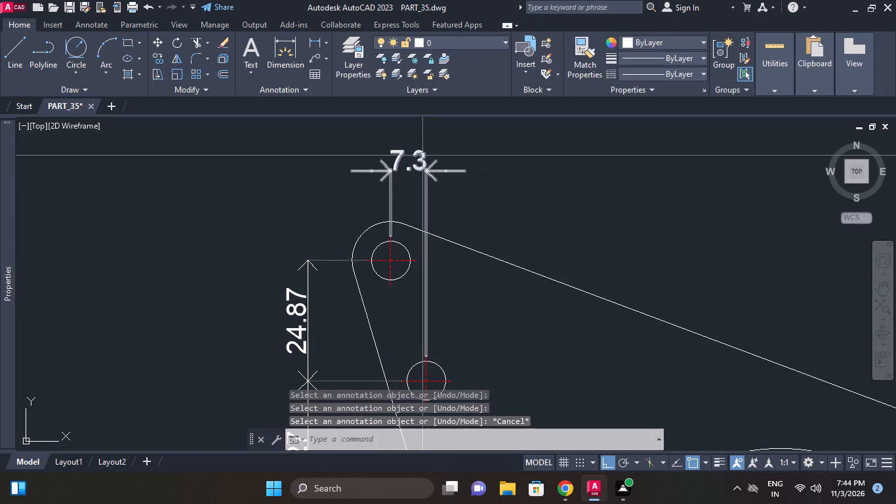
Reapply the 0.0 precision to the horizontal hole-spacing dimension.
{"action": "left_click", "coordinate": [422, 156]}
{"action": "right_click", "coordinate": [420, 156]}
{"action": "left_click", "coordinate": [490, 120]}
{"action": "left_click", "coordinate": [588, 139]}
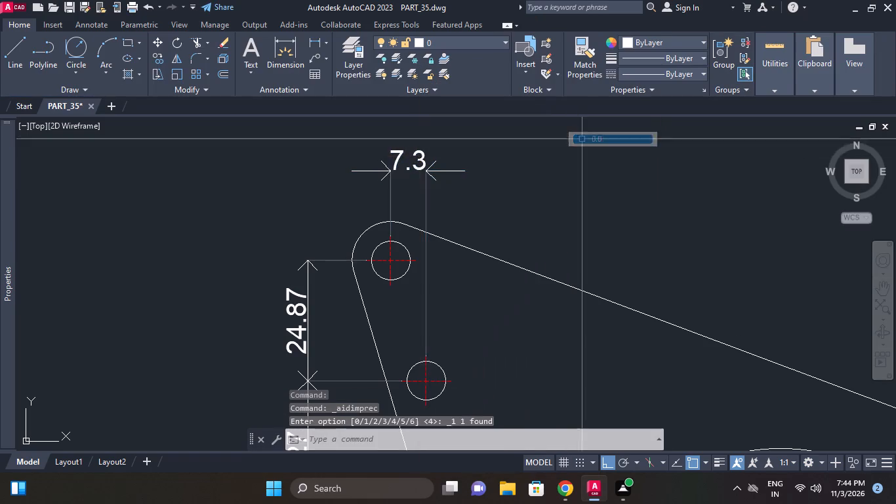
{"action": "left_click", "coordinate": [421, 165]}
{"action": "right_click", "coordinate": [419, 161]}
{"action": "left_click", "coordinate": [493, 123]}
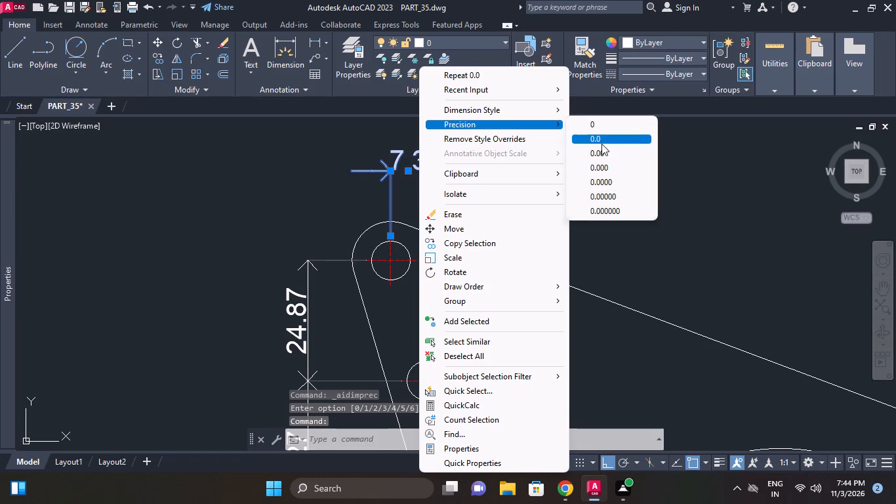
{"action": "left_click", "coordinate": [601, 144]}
Set the horizontal hole-spacing dimension's precision to 0.00.
{"action": "left_click", "coordinate": [424, 159]}
{"action": "right_click", "coordinate": [424, 159]}
{"action": "left_click", "coordinate": [483, 125]}
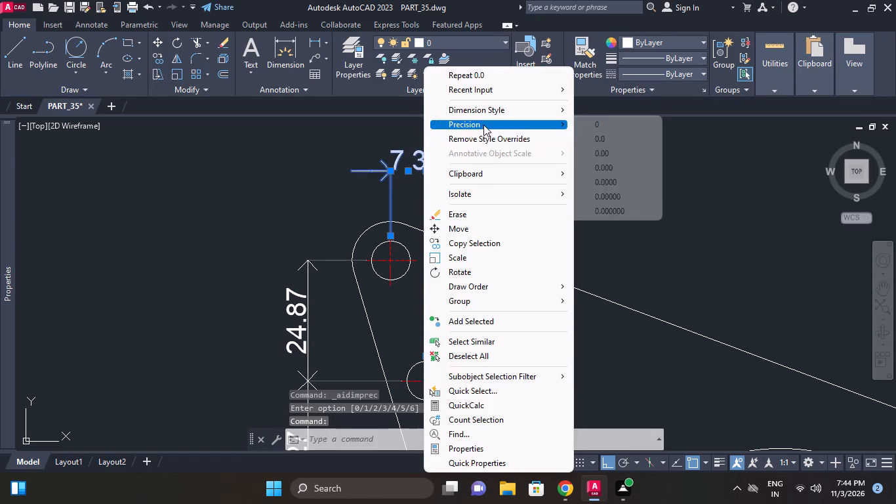
{"action": "left_click", "coordinate": [606, 152]}
{"action": "key", "text": "Escape"}
Add a radius dimension to the plate's upper-left rounded corner, placed outside the outline up and to the left.
{"action": "middle_click_drag", "start_coordinate": [525, 203], "coordinate": [565, 228]}
{"action": "scroll", "coordinate": [530, 209], "scroll_direction": "down", "scroll_amount": 1}
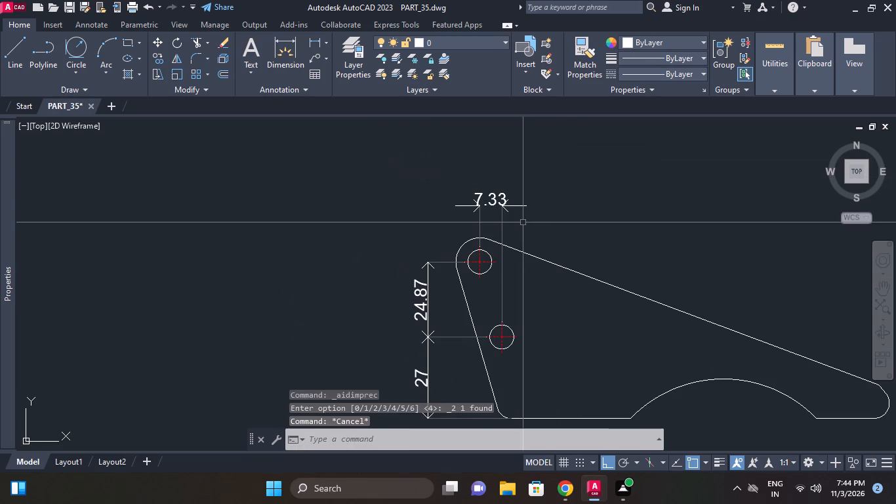
{"action": "key", "text": "d"}
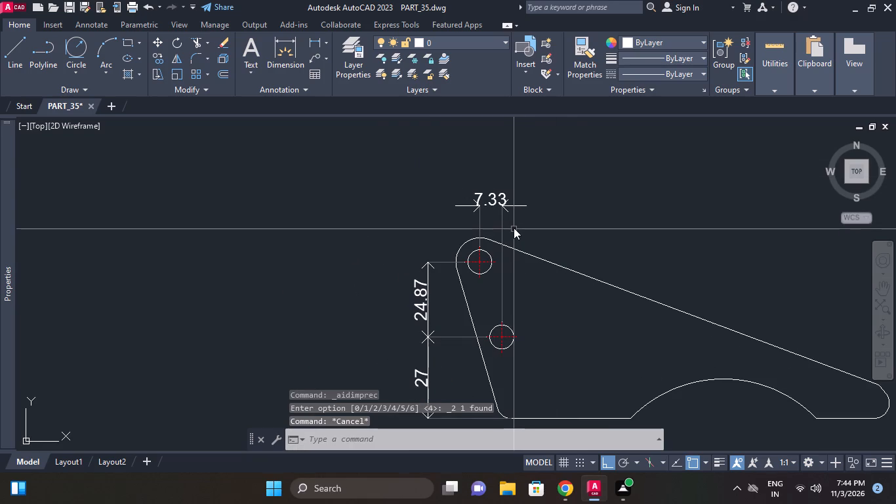
{"action": "key", "text": "m"}
{"action": "key", "text": "Escape"}
{"action": "type", "text": "dim"}
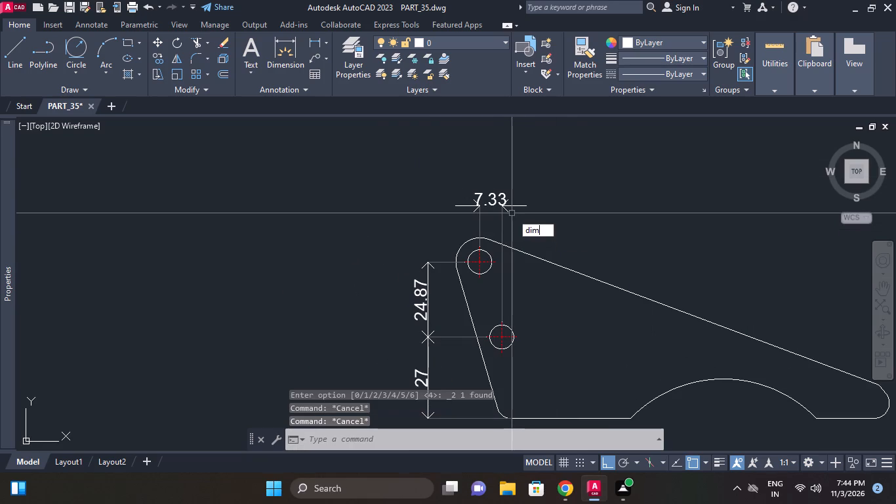
{"action": "key", "text": "r"}
{"action": "key", "text": "space"}
{"action": "left_click", "coordinate": [460, 245]}
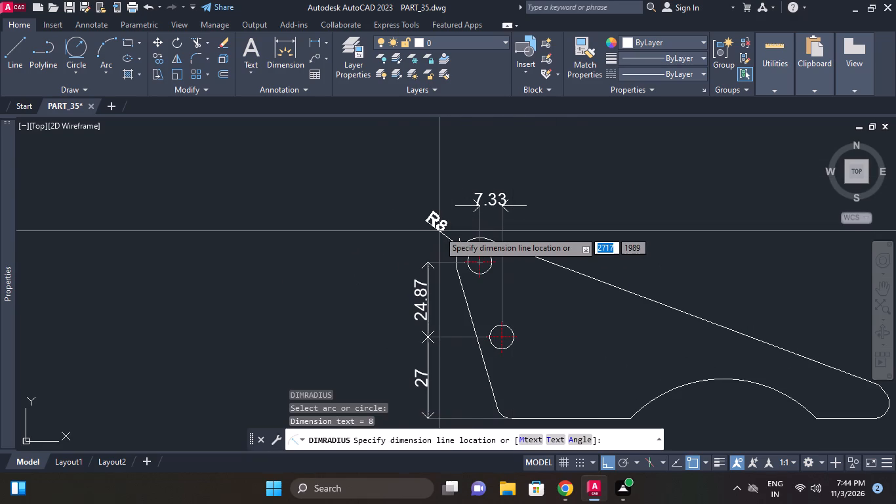
{"action": "left_click", "coordinate": [439, 231]}
{"action": "key", "text": "space"}
{"action": "middle_click_drag", "start_coordinate": [464, 252], "coordinate": [475, 233]}
{"action": "key", "text": "Escape"}
Add a diameter dimension to the upper hole, placed outside the plate's sloped upper edge.
{"action": "type", "text": "ddi"}
{"action": "key", "text": "space"}
{"action": "scroll", "coordinate": [478, 250], "scroll_direction": "up", "scroll_amount": 1}
{"action": "left_click", "coordinate": [491, 249]}
{"action": "left_click", "coordinate": [485, 256]}
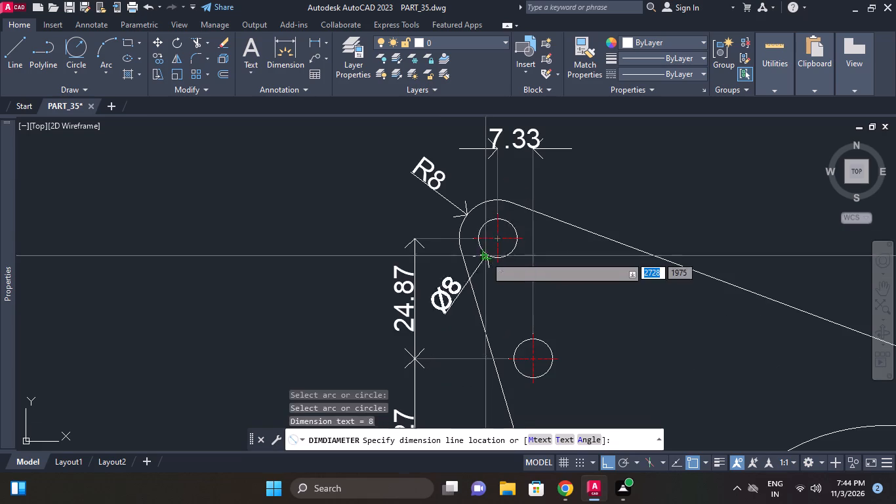
{"action": "left_click", "coordinate": [572, 190]}
{"action": "middle_click_drag", "start_coordinate": [588, 212], "coordinate": [536, 213]}
{"action": "scroll", "coordinate": [580, 240], "scroll_direction": "down", "scroll_amount": 1}
{"action": "middle_click_drag", "start_coordinate": [579, 240], "coordinate": [553, 221]}
{"action": "key", "text": "Escape"}
Add a horizontal linear dimension from the lower hole to the center of the lower-left corner arc, placed below the plate.
{"action": "middle_click_drag", "start_coordinate": [566, 235], "coordinate": [566, 233]}
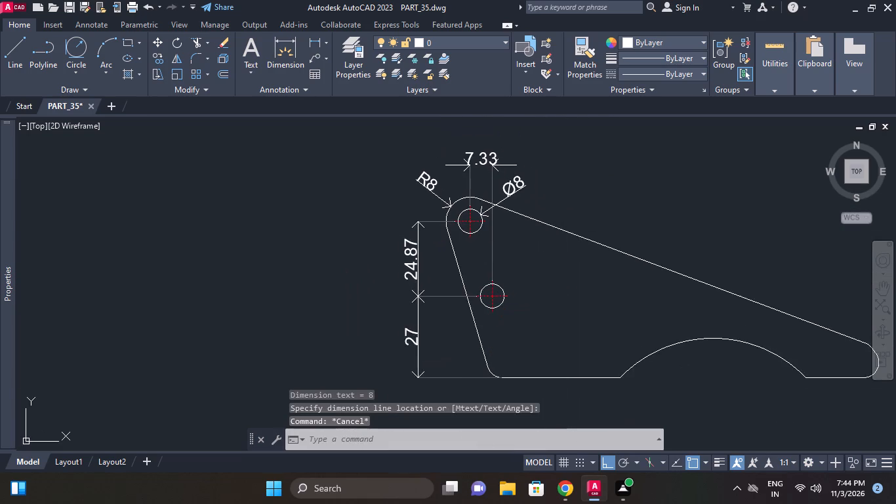
{"action": "middle_click_drag", "start_coordinate": [566, 233], "coordinate": [556, 191]}
{"action": "key", "text": "Escape"}
{"action": "key", "text": "d"}
{"action": "key", "text": "l"}
{"action": "key", "text": "i"}
{"action": "key", "text": "space"}
{"action": "middle_click_drag", "start_coordinate": [502, 260], "coordinate": [491, 247]}
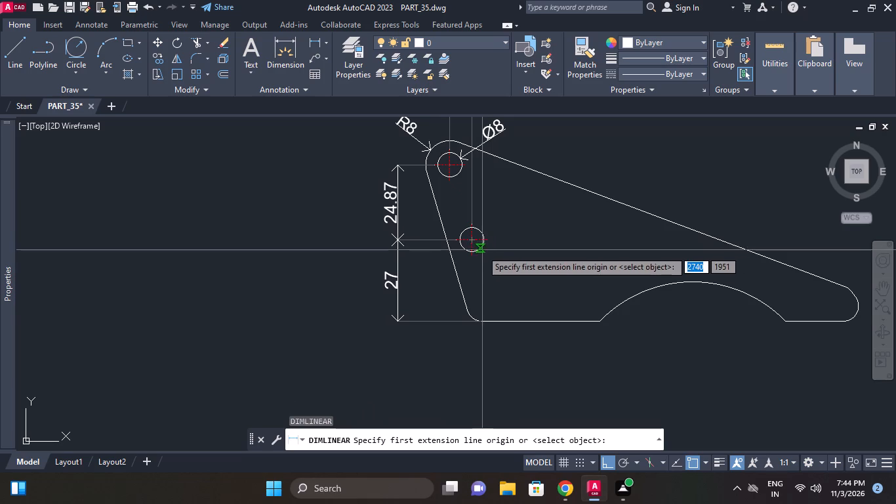
{"action": "left_click", "coordinate": [470, 255]}
{"action": "left_click", "coordinate": [482, 306]}
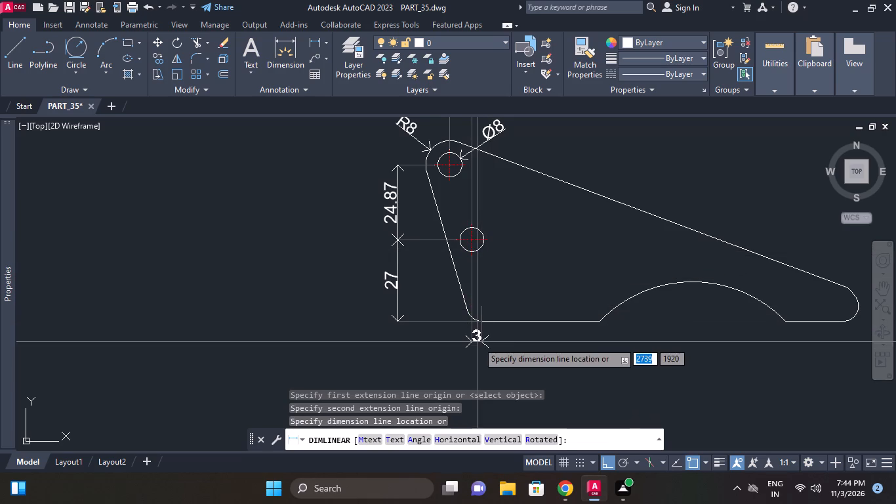
{"action": "left_click", "coordinate": [481, 350]}
Set the precision of the horizontal dimension between the lower hole and the lower-left corner arc center to 0.00.
{"action": "left_click", "coordinate": [479, 346]}
{"action": "right_click", "coordinate": [512, 299]}
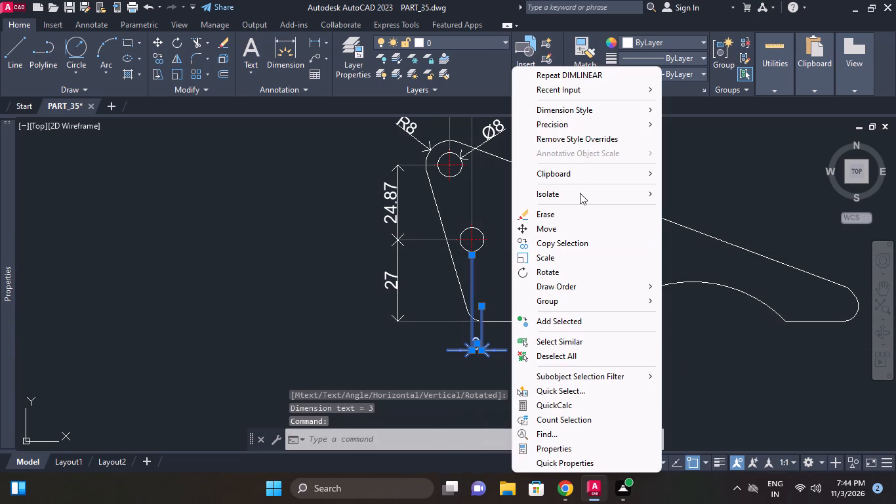
{"action": "left_click", "coordinate": [575, 128]}
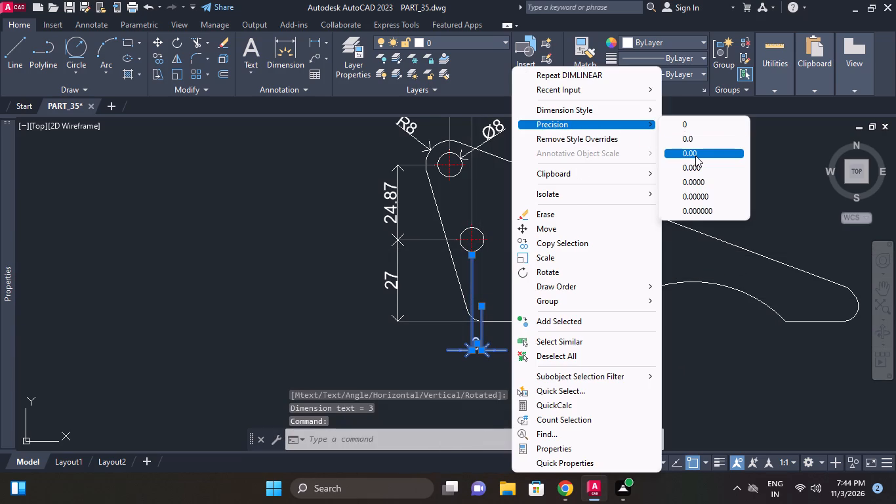
{"action": "left_click", "coordinate": [695, 156]}
{"action": "middle_click_drag", "start_coordinate": [600, 289], "coordinate": [606, 222]}
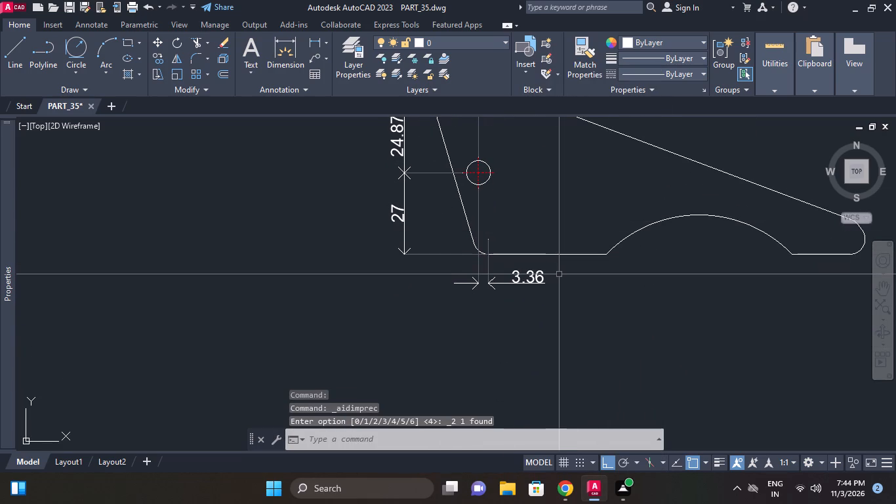
{"action": "key", "text": "Escape"}
Add a horizontal linear dimension from the lower-left corner arc's center to the large cutout arc's center, placed below the plate.
{"action": "middle_click_drag", "start_coordinate": [560, 271], "coordinate": [559, 254]}
{"action": "key", "text": "d"}
{"action": "key", "text": "l"}
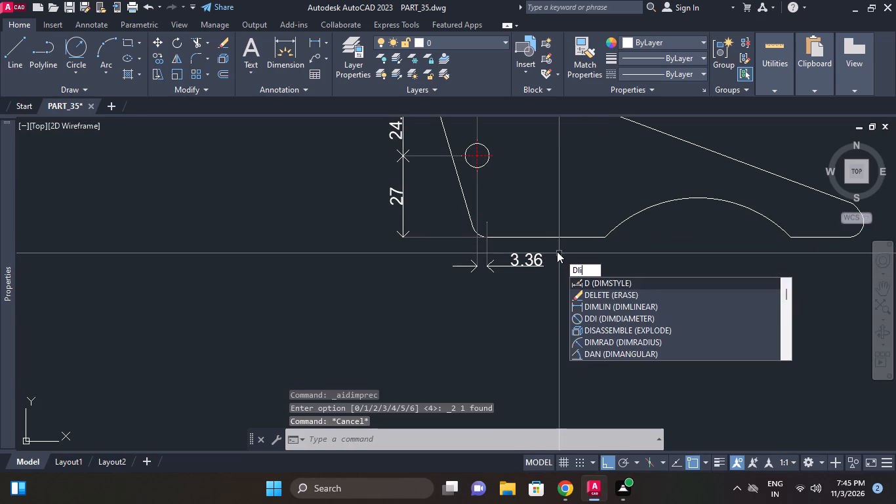
{"action": "key", "text": "i"}
{"action": "key", "text": "space"}
{"action": "left_click", "coordinate": [487, 220]}
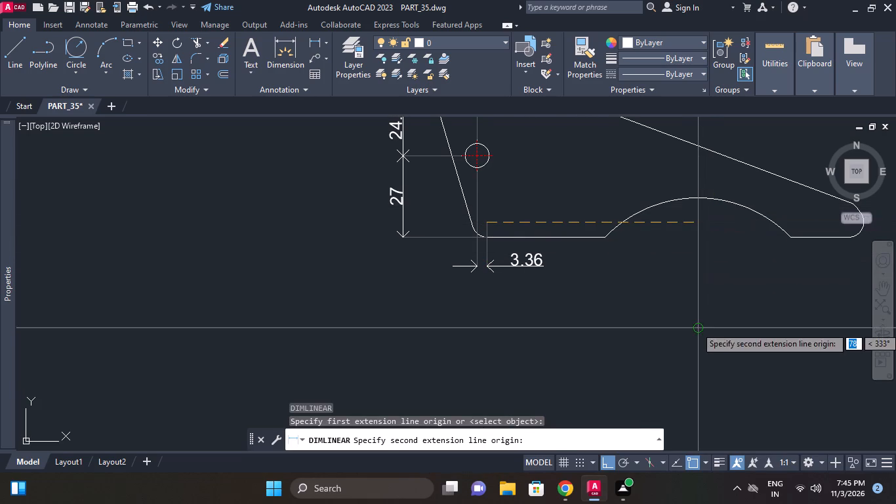
{"action": "left_click", "coordinate": [701, 327]}
{"action": "middle_click_drag", "start_coordinate": [688, 315], "coordinate": [672, 246]}
{"action": "left_click", "coordinate": [657, 312]}
Add a vertical linear dimension from the plate's bottom edge to the large cutout arc's center, placed right of that center.
{"action": "key", "text": "space"}
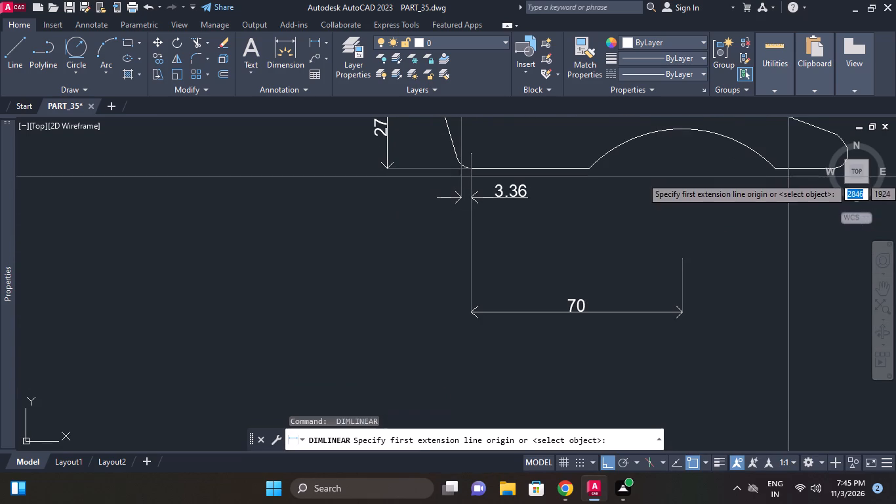
{"action": "left_click", "coordinate": [791, 166]}
{"action": "left_click", "coordinate": [682, 260]}
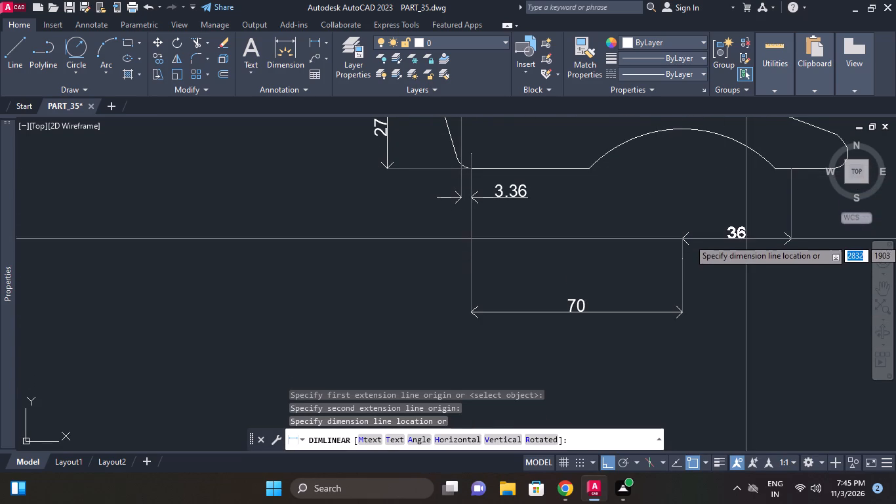
{"action": "left_click", "coordinate": [798, 245]}
Add a horizontal linear dimension from the lower-left corner arc's center to the right-end arc's center, placed below the 70 dimension.
{"action": "middle_click_drag", "start_coordinate": [714, 199], "coordinate": [680, 176]}
{"action": "middle_click_drag", "start_coordinate": [521, 180], "coordinate": [526, 228]}
{"action": "key", "text": "space"}
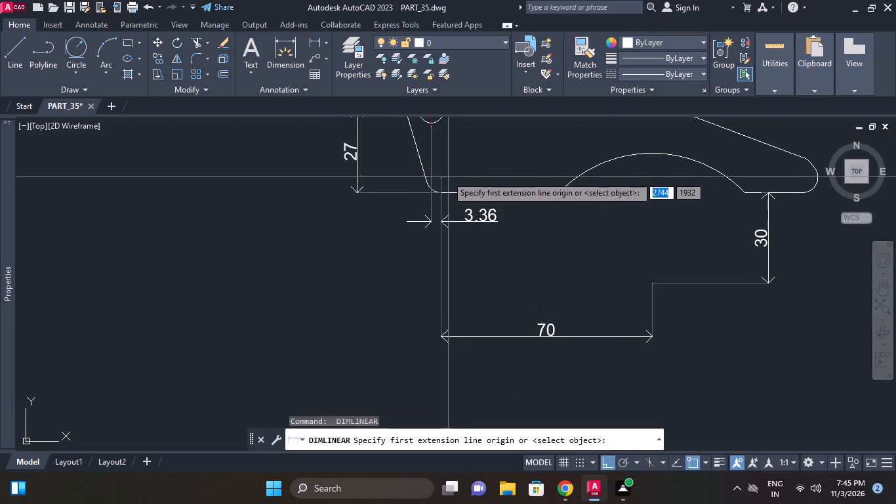
{"action": "left_click", "coordinate": [442, 177]}
{"action": "left_click", "coordinate": [803, 180]}
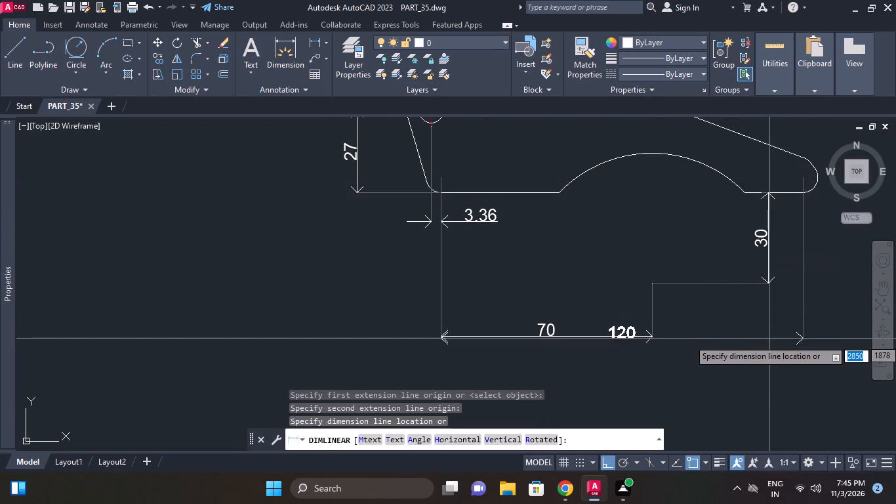
{"action": "left_click", "coordinate": [765, 366]}
{"action": "key", "text": "Escape"}
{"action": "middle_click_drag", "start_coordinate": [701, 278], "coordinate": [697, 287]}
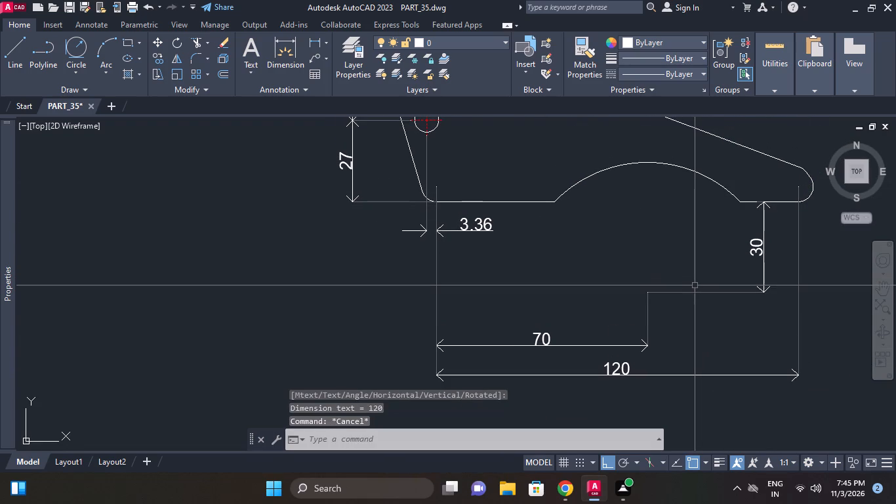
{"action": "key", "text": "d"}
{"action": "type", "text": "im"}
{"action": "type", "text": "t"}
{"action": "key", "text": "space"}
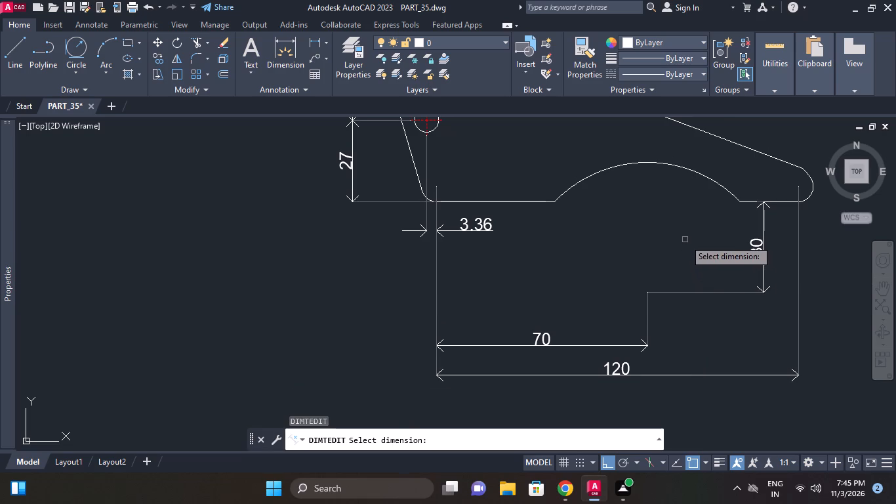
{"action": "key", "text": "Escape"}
Add a radius dimension to the large cutout arc in the bottom edge, with its text inside near the arc's center.
{"action": "type", "text": "dim"}
{"action": "key", "text": "r"}
{"action": "key", "text": "space"}
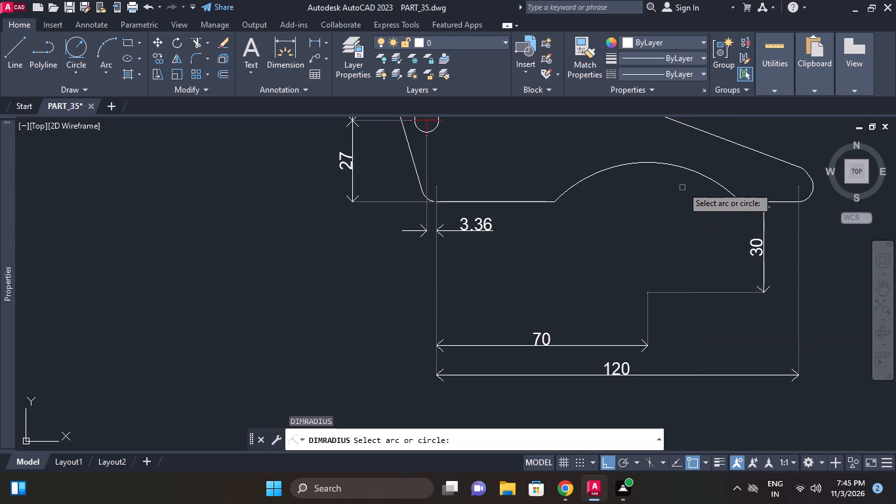
{"action": "left_click", "coordinate": [694, 169]}
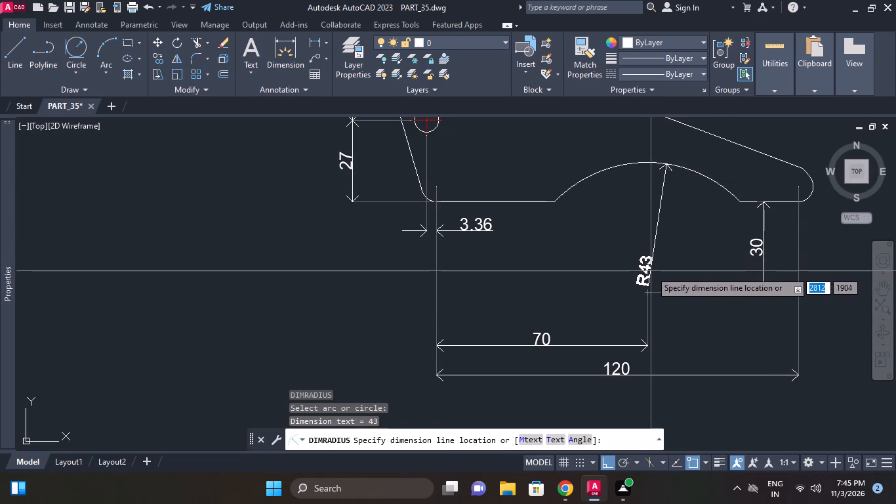
{"action": "left_click", "coordinate": [650, 278]}
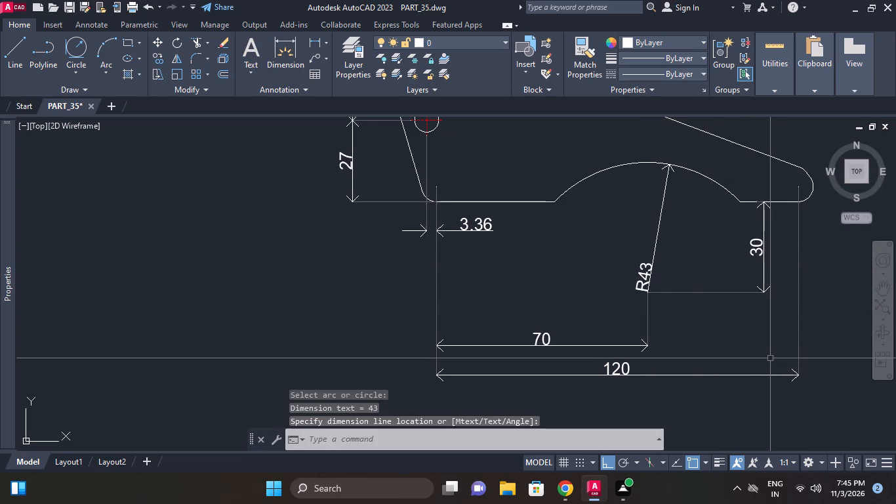
Add a vertical linear dimension from the right-end arc's center to that arc's upper endpoint, placed right of the plate.
{"action": "middle_click_drag", "start_coordinate": [765, 349], "coordinate": [722, 350]}
{"action": "scroll", "coordinate": [755, 333], "scroll_direction": "down", "scroll_amount": 1}
{"action": "middle_click_drag", "start_coordinate": [744, 339], "coordinate": [691, 350]}
{"action": "middle_click_drag", "start_coordinate": [718, 286], "coordinate": [716, 341]}
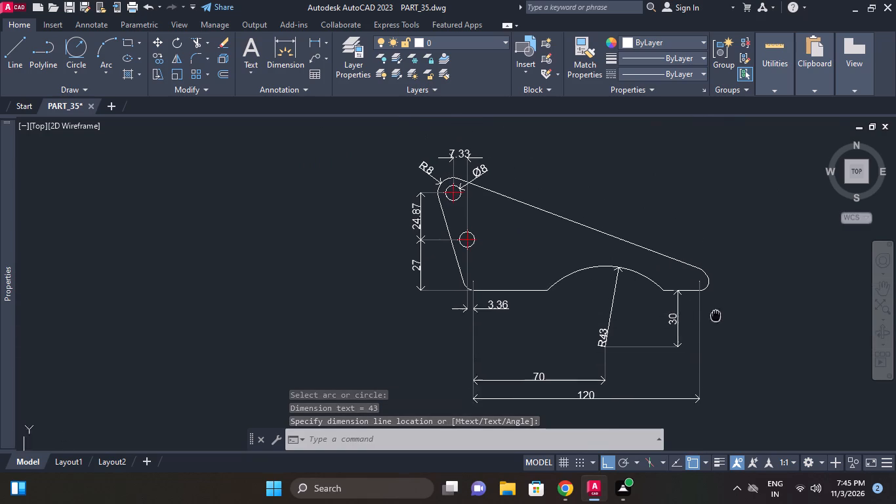
{"action": "middle_click_drag", "start_coordinate": [716, 341], "coordinate": [722, 352]}
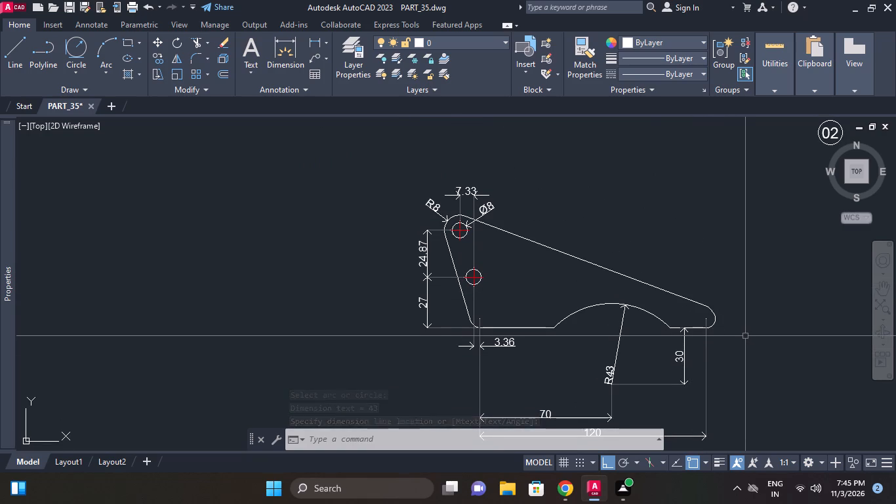
{"action": "type", "text": "dli"}
{"action": "key", "text": "space"}
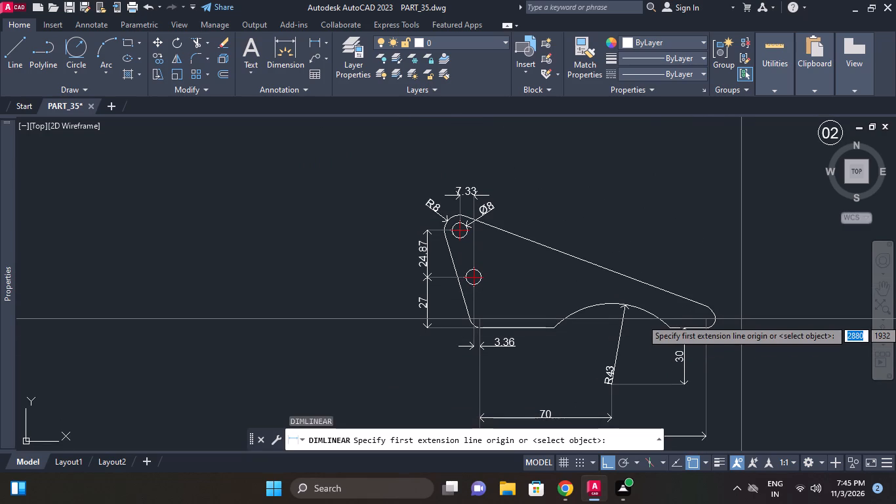
{"action": "scroll", "coordinate": [741, 319], "scroll_direction": "up", "scroll_amount": 1}
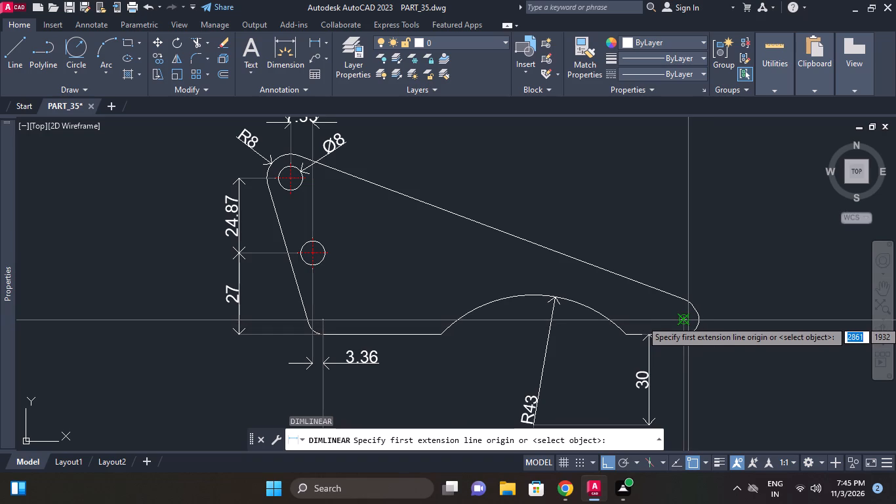
{"action": "left_click", "coordinate": [688, 320]}
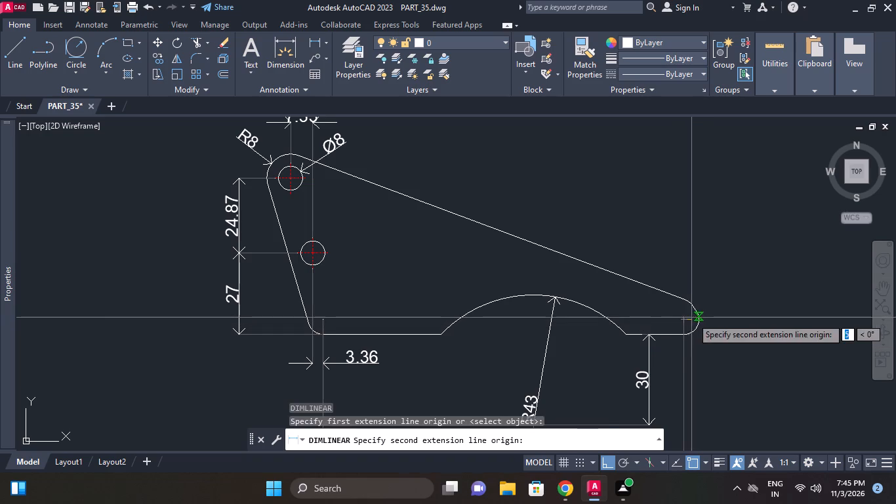
{"action": "scroll", "coordinate": [692, 318], "scroll_direction": "up", "scroll_amount": 2}
{"action": "left_click", "coordinate": [703, 304]}
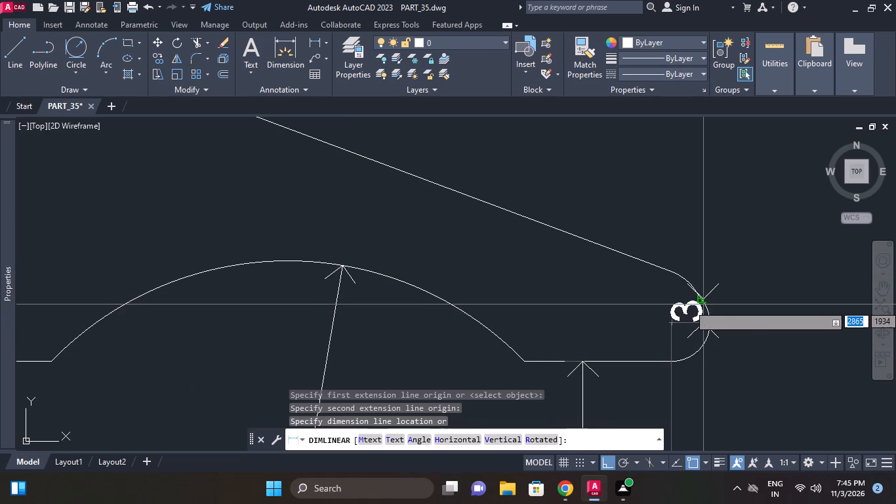
{"action": "left_click", "coordinate": [773, 319]}
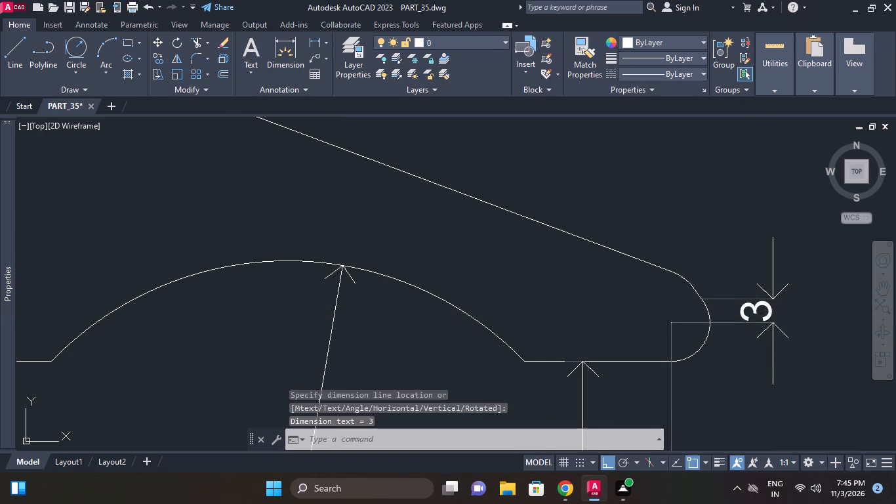
Stretch the vertical right-end dimension's upper extension origin onto the small upper corner arc so it spans 6.
{"action": "left_click", "coordinate": [754, 306]}
{"action": "scroll", "coordinate": [718, 308], "scroll_direction": "up", "scroll_amount": 1}
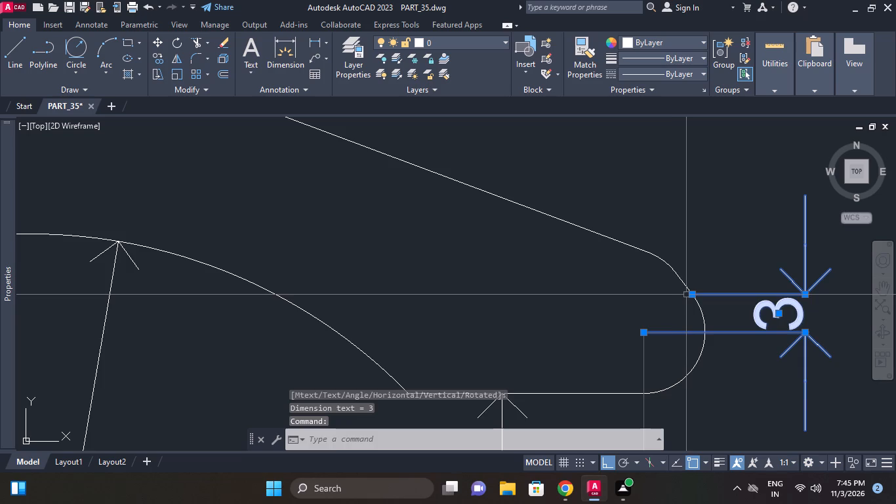
{"action": "left_click", "coordinate": [689, 295]}
{"action": "left_click", "coordinate": [666, 264]}
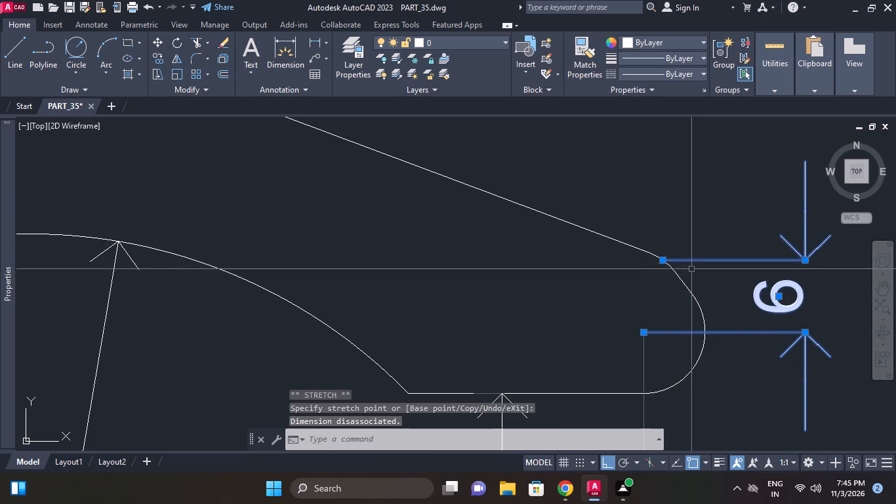
{"action": "key", "text": "Escape"}
{"action": "key", "text": "f"}
{"action": "key", "text": "Escape"}
Add a horizontal linear dimension from the right-end arc's center to the small upper corner arc, placed above the plate's right end.
{"action": "type", "text": "dli"}
{"action": "key", "text": "space"}
{"action": "left_click", "coordinate": [640, 331]}
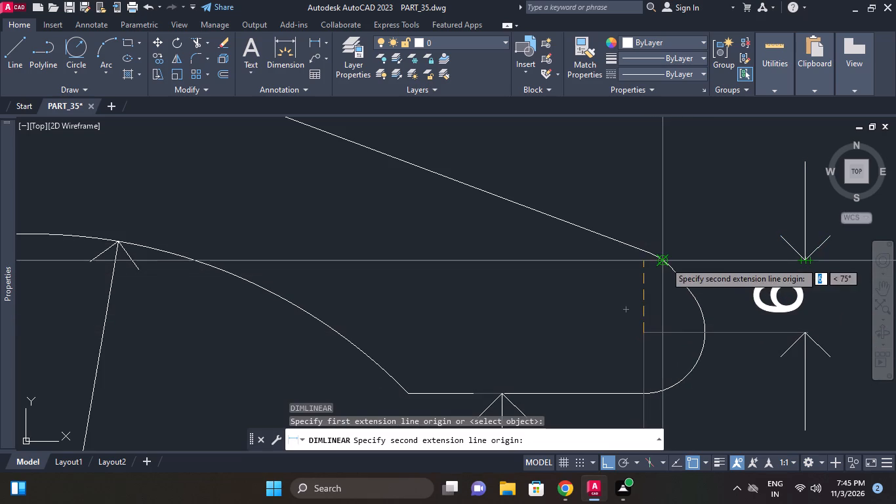
{"action": "left_click", "coordinate": [667, 262]}
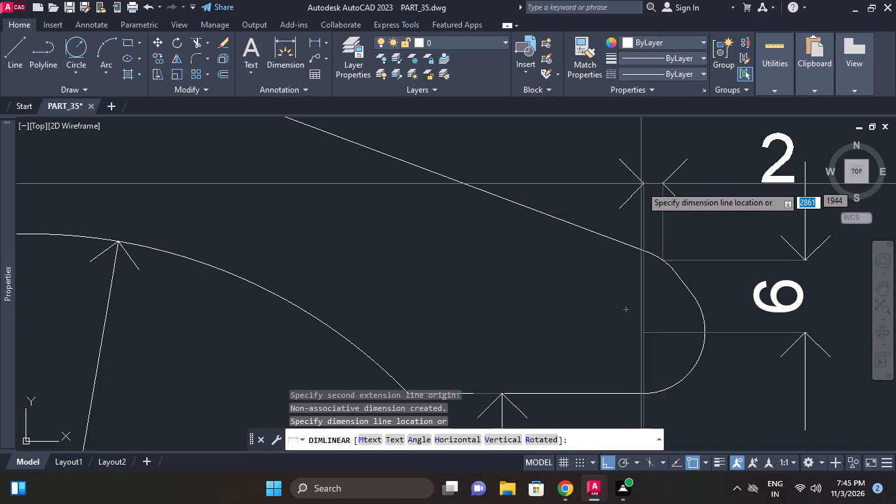
{"action": "middle_click_drag", "start_coordinate": [641, 192], "coordinate": [642, 247]}
{"action": "left_click", "coordinate": [655, 198]}
Set the precision of the horizontal dimension above the plate's right end to 0.00.
{"action": "left_click", "coordinate": [702, 204]}
{"action": "left_click", "coordinate": [672, 190]}
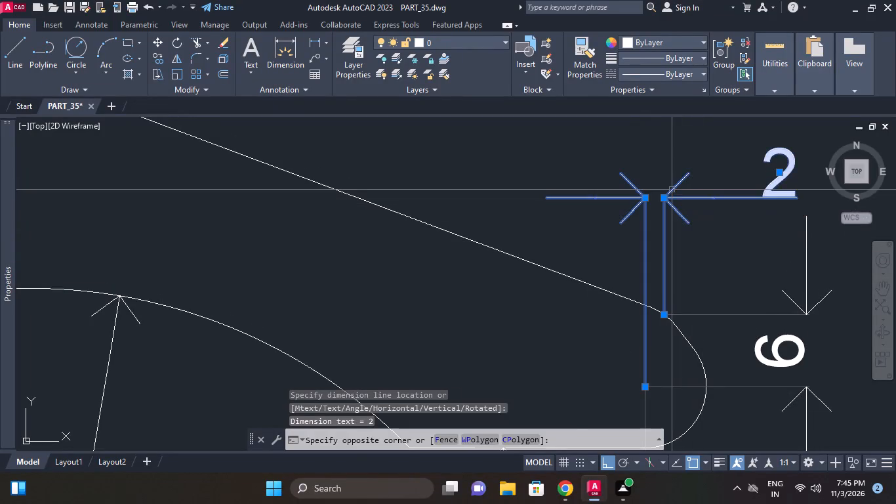
{"action": "right_click", "coordinate": [672, 190]}
{"action": "left_click", "coordinate": [744, 129]}
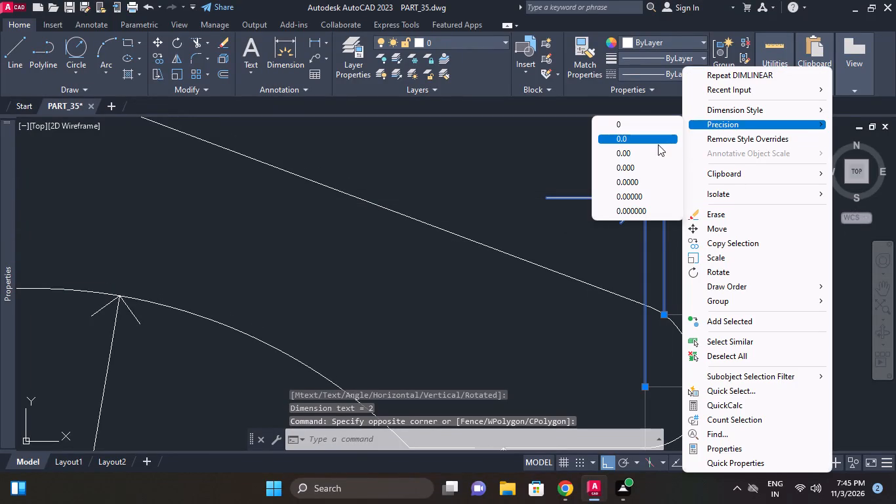
{"action": "left_click", "coordinate": [655, 151]}
Stretch the lower extension origin of the horizontal right-end dimension along the small upper corner arc so it spans 1.65.
{"action": "middle_click_drag", "start_coordinate": [729, 244], "coordinate": [550, 278]}
{"action": "left_click_drag", "start_coordinate": [507, 241], "coordinate": [504, 233]}
{"action": "left_click", "coordinate": [489, 211]}
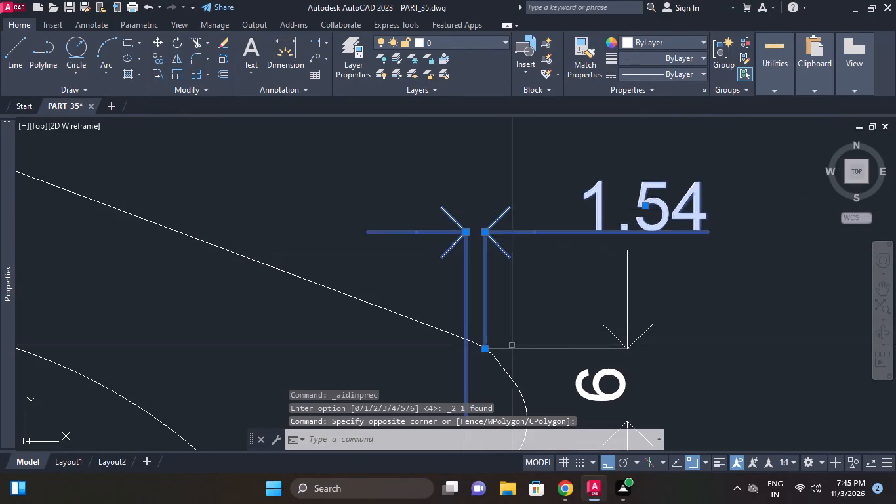
{"action": "scroll", "coordinate": [502, 366], "scroll_direction": "up", "scroll_amount": 3}
{"action": "left_click", "coordinate": [447, 310]}
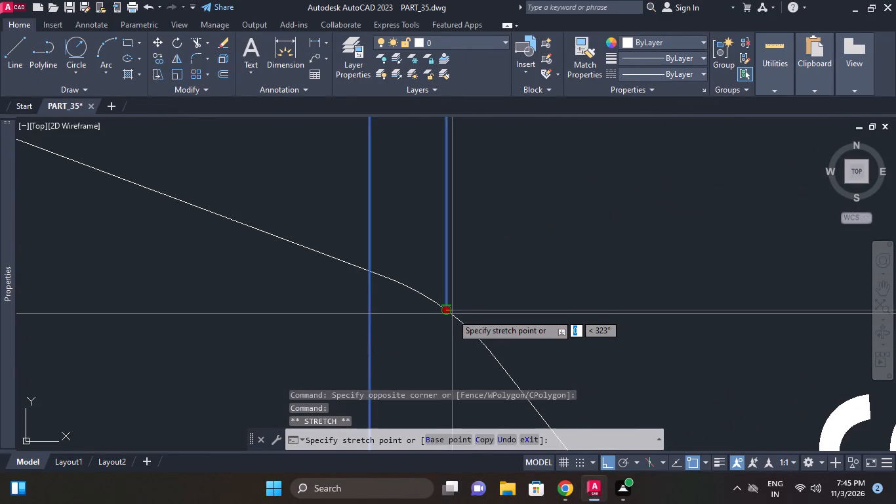
{"action": "left_click", "coordinate": [453, 316]}
{"action": "scroll", "coordinate": [458, 308], "scroll_direction": "down", "scroll_amount": 3}
{"action": "middle_click_drag", "start_coordinate": [458, 312], "coordinate": [458, 319]}
{"action": "scroll", "coordinate": [459, 318], "scroll_direction": "up", "scroll_amount": 5}
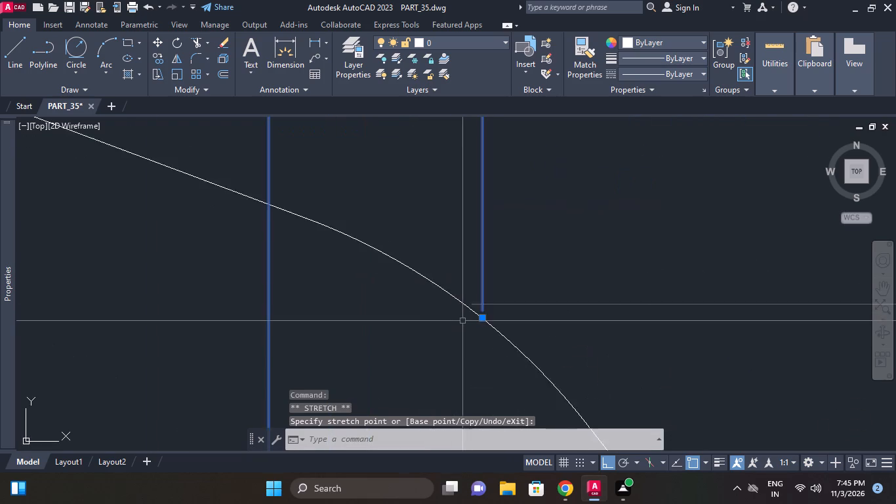
{"action": "scroll", "coordinate": [463, 321], "scroll_direction": "up", "scroll_amount": 2}
{"action": "left_click", "coordinate": [513, 314]}
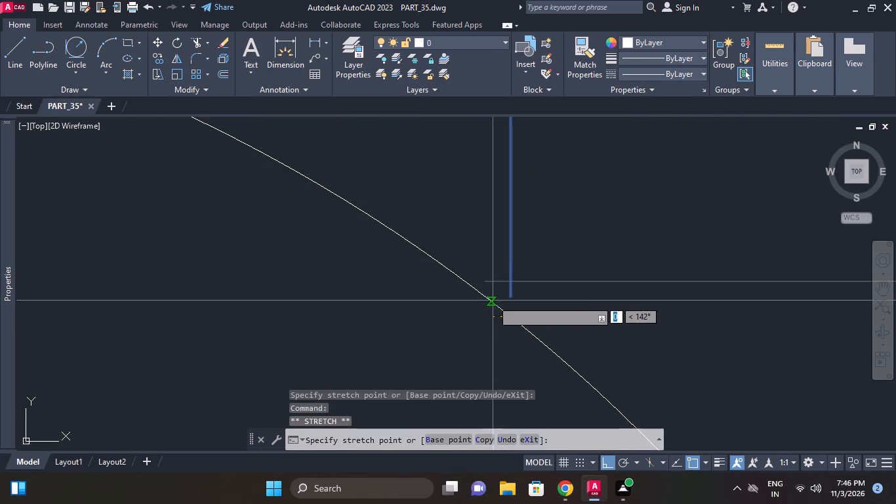
{"action": "left_click", "coordinate": [479, 291]}
{"action": "scroll", "coordinate": [510, 293], "scroll_direction": "down", "scroll_amount": 5}
{"action": "middle_click_drag", "start_coordinate": [508, 299], "coordinate": [518, 335]}
{"action": "scroll", "coordinate": [607, 339], "scroll_direction": "down", "scroll_amount": 2}
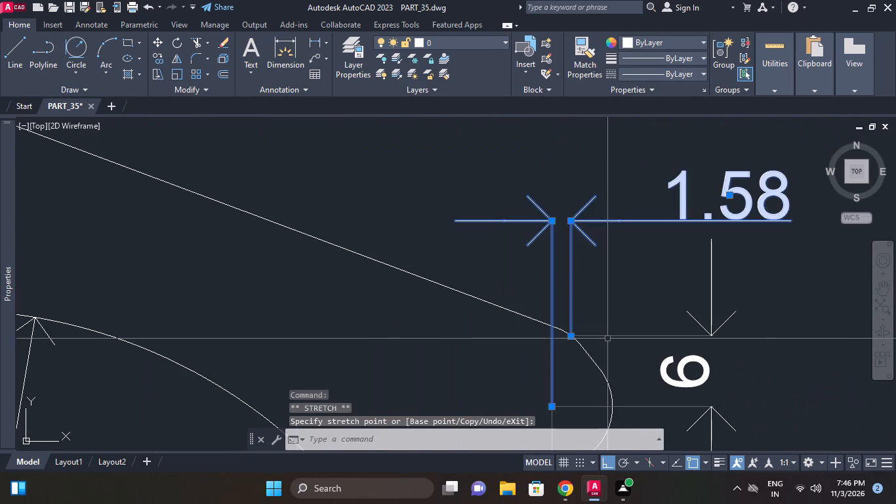
{"action": "scroll", "coordinate": [569, 333], "scroll_direction": "up", "scroll_amount": 5}
{"action": "left_click", "coordinate": [581, 365]}
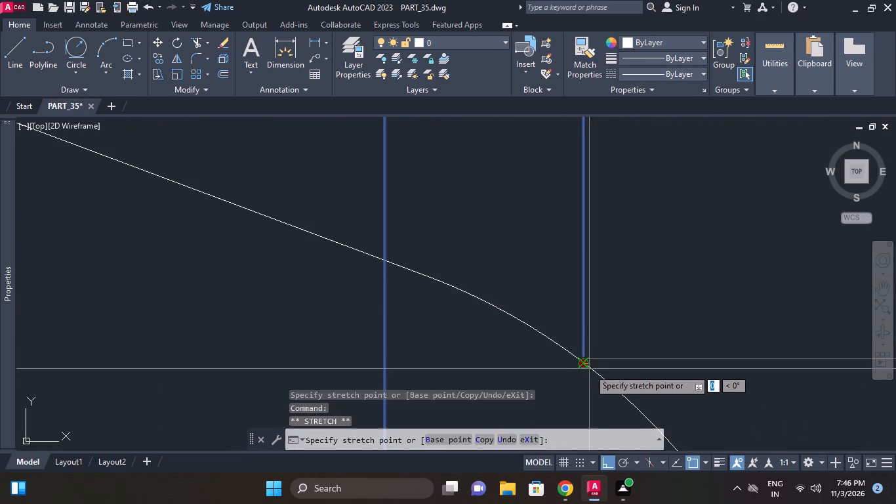
{"action": "left_click", "coordinate": [591, 371]}
{"action": "scroll", "coordinate": [603, 343], "scroll_direction": "down", "scroll_amount": 5}
{"action": "key", "text": "Escape"}
{"action": "scroll", "coordinate": [664, 324], "scroll_direction": "down", "scroll_amount": 2}
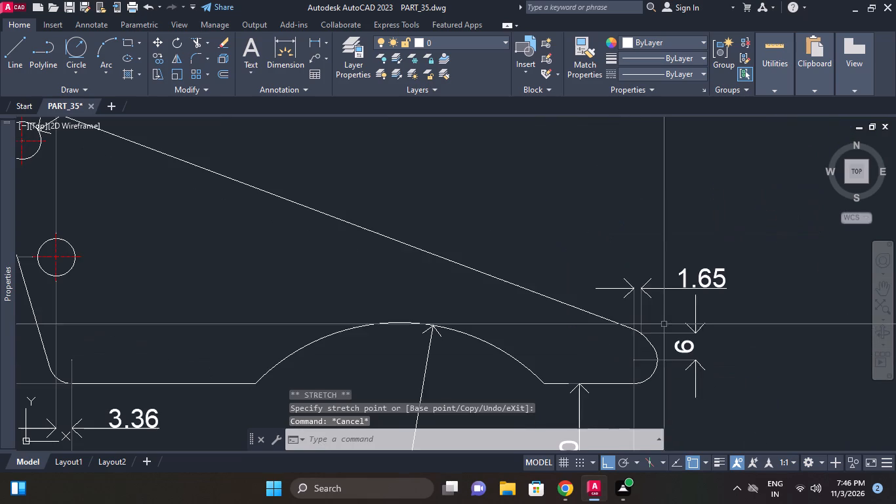
{"action": "key", "text": "Escape"}
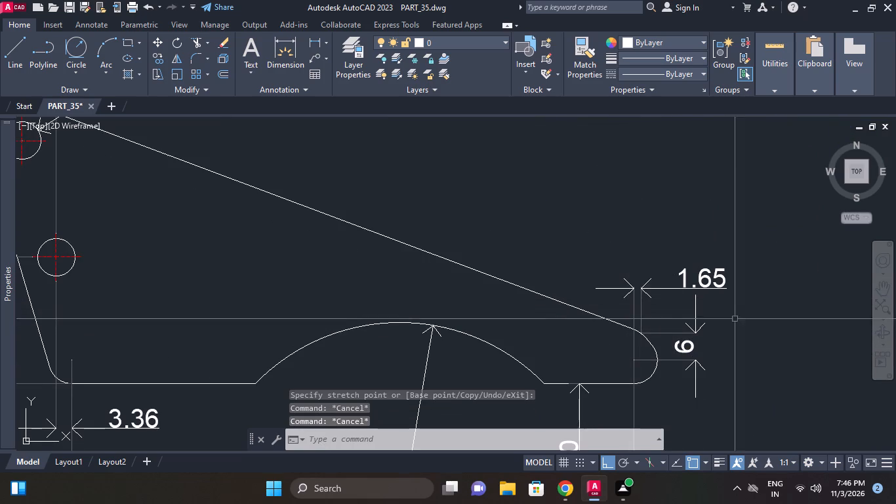
Add a radius dimension to the plate's right-end arc, with its text below and right of the arc.
{"action": "middle_click_drag", "start_coordinate": [735, 319], "coordinate": [735, 300]}
{"action": "middle_click_drag", "start_coordinate": [715, 333], "coordinate": [697, 295]}
{"action": "type", "text": "dimr"}
{"action": "key", "text": "space"}
{"action": "left_click", "coordinate": [636, 316]}
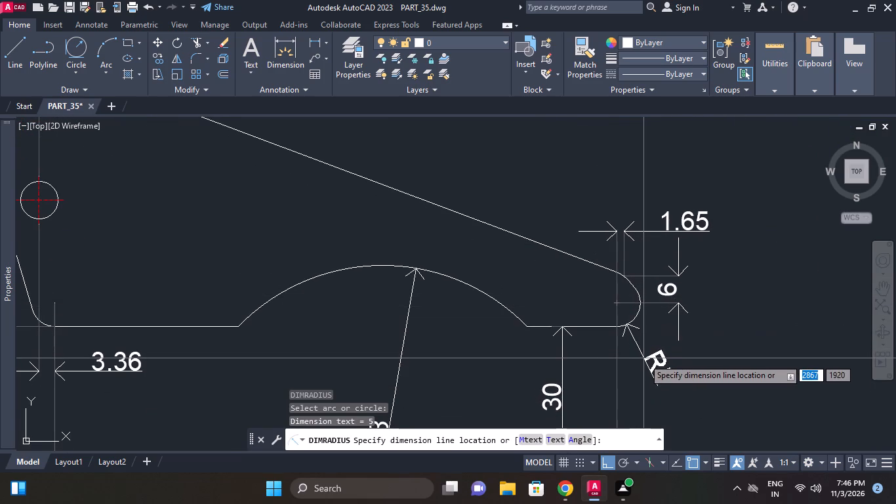
{"action": "left_click", "coordinate": [643, 358]}
{"action": "key", "text": "Escape"}
Prefix the right-end arc's radius dimension text with 3X so it reads 3XR5.
{"action": "double_click", "coordinate": [654, 362]}
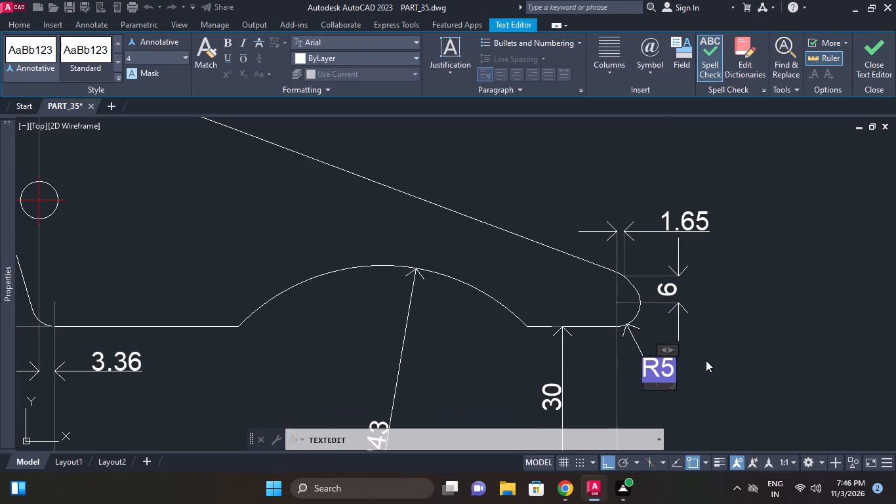
{"action": "type", "text": "3x"}
{"action": "left_click", "coordinate": [743, 201]}
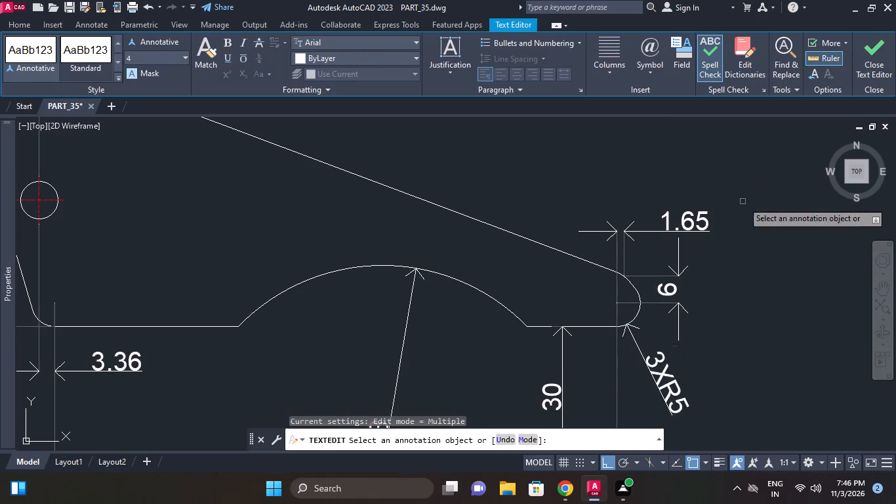
{"action": "scroll", "coordinate": [767, 355], "scroll_direction": "down", "scroll_amount": 2}
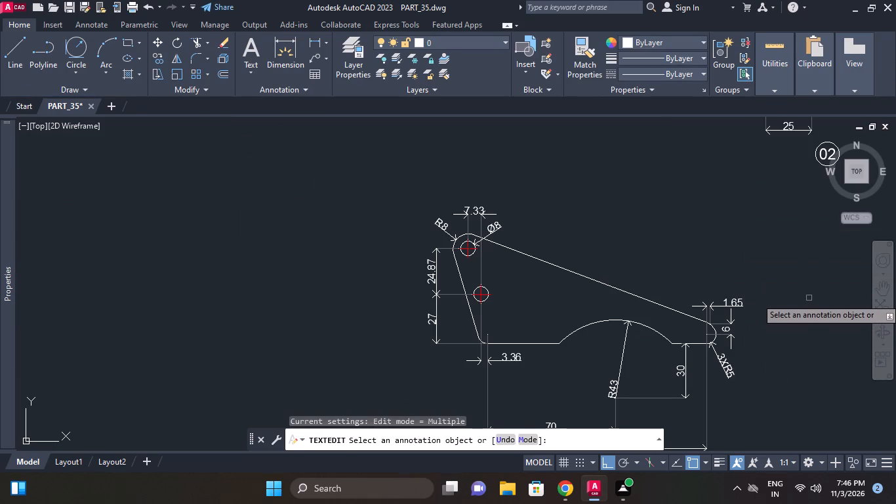
{"action": "right_click", "coordinate": [827, 293]}
{"action": "left_click", "coordinate": [847, 295]}
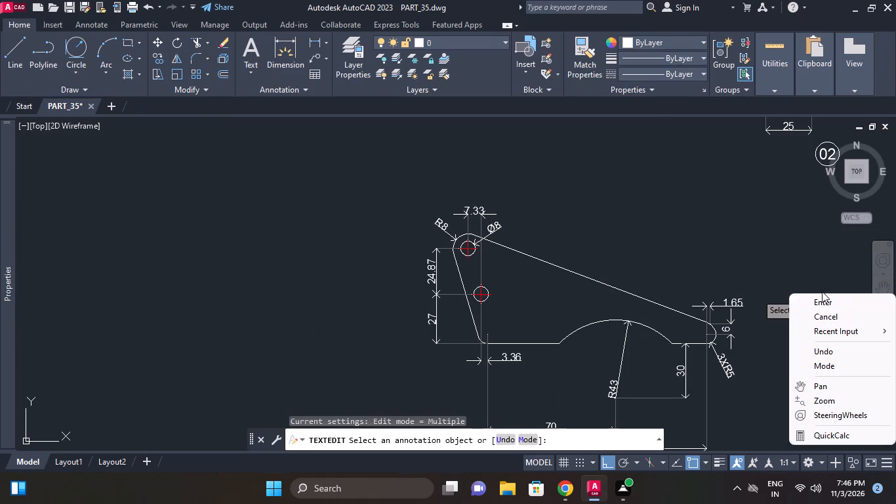
{"action": "left_click", "coordinate": [819, 300]}
Stretch the 70 dimension line up closer to the plate's bottom edge.
{"action": "scroll", "coordinate": [815, 295], "scroll_direction": "down", "scroll_amount": 2}
{"action": "middle_click_drag", "start_coordinate": [812, 292], "coordinate": [779, 251]}
{"action": "scroll", "coordinate": [757, 309], "scroll_direction": "up", "scroll_amount": 3}
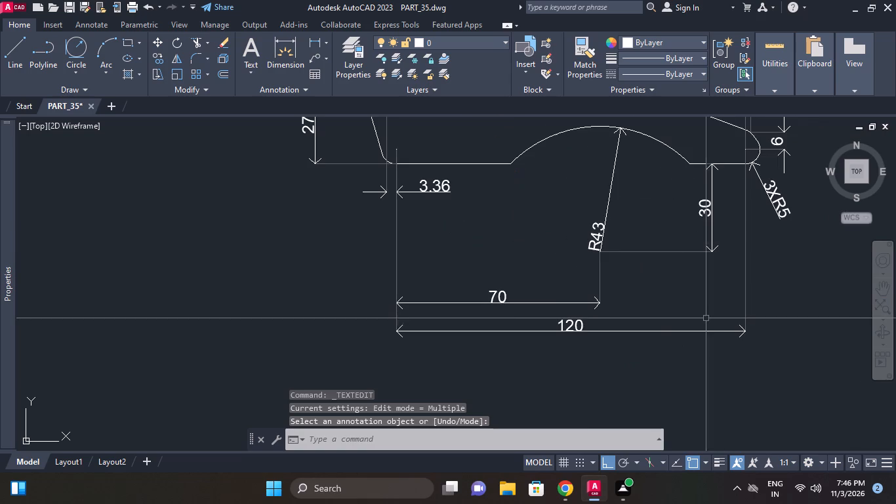
{"action": "left_click", "coordinate": [626, 318]}
{"action": "left_click", "coordinate": [571, 283]}
{"action": "scroll", "coordinate": [607, 299], "scroll_direction": "up", "scroll_amount": 1}
{"action": "key", "text": "s"}
{"action": "key", "text": "space"}
{"action": "left_click", "coordinate": [639, 319]}
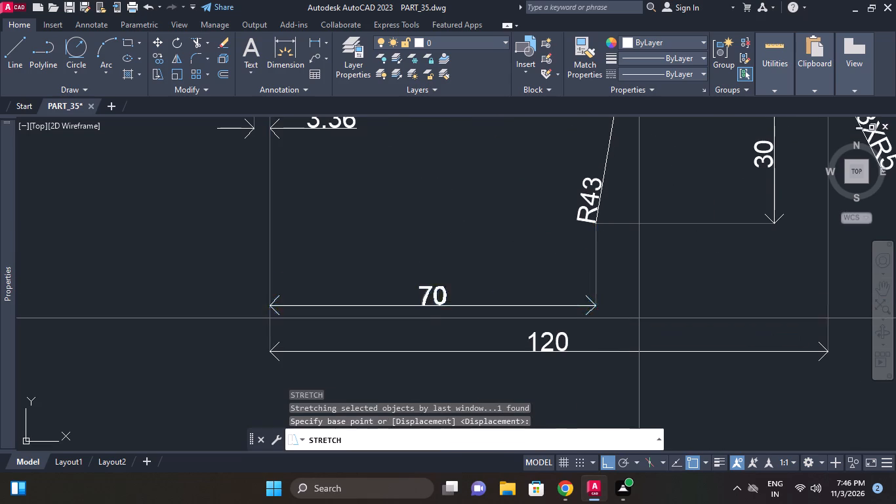
{"action": "left_click", "coordinate": [637, 272]}
Stretch the 120 dimension line up so it sits just below the 70 dimension.
{"action": "scroll", "coordinate": [644, 282], "scroll_direction": "down", "scroll_amount": 1}
{"action": "key", "text": "space"}
{"action": "left_click", "coordinate": [752, 362]}
{"action": "left_click", "coordinate": [718, 308]}
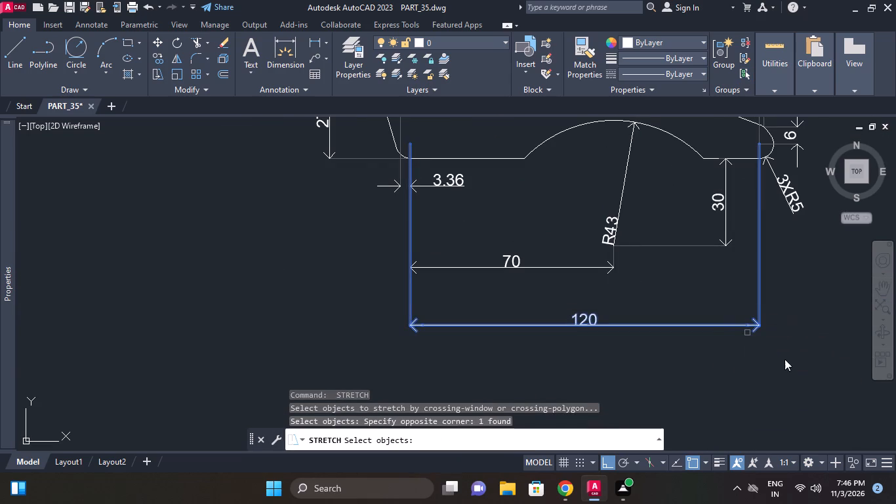
{"action": "key", "text": "Escape"}
{"action": "left_click_drag", "start_coordinate": [787, 366], "coordinate": [780, 351]}
{"action": "left_click", "coordinate": [727, 304]}
{"action": "key", "text": "space"}
{"action": "left_click", "coordinate": [826, 404]}
{"action": "left_click", "coordinate": [822, 375]}
{"action": "key", "text": "Escape"}
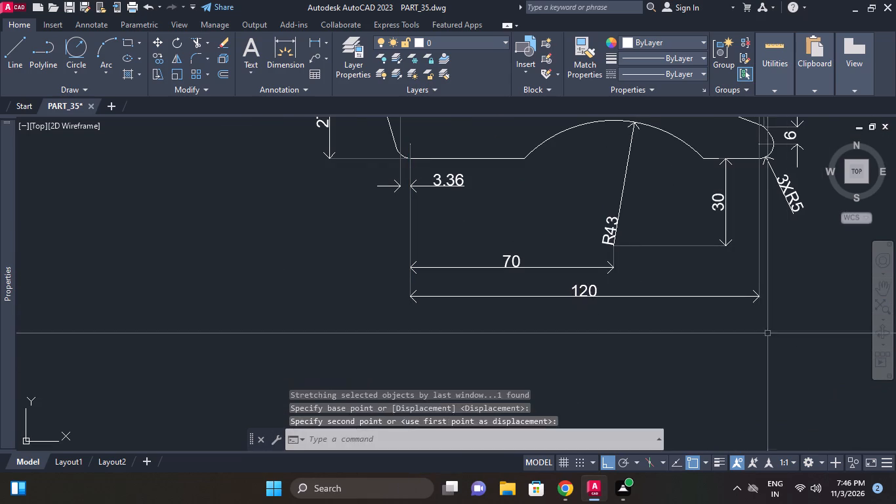
Move the whole dimensioned plate straight up, closer to the other part views.
{"action": "scroll", "coordinate": [758, 325], "scroll_direction": "down", "scroll_amount": 3}
{"action": "middle_click_drag", "start_coordinate": [756, 325], "coordinate": [716, 350]}
{"action": "middle_click_drag", "start_coordinate": [754, 355], "coordinate": [695, 357]}
{"action": "left_click_drag", "start_coordinate": [728, 372], "coordinate": [697, 356]}
{"action": "left_click", "coordinate": [450, 246]}
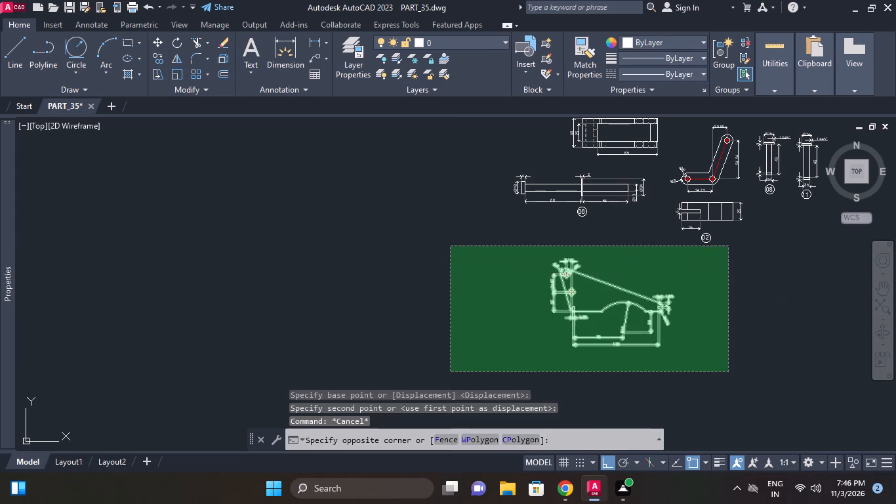
{"action": "key", "text": "space"}
{"action": "left_click", "coordinate": [804, 367]}
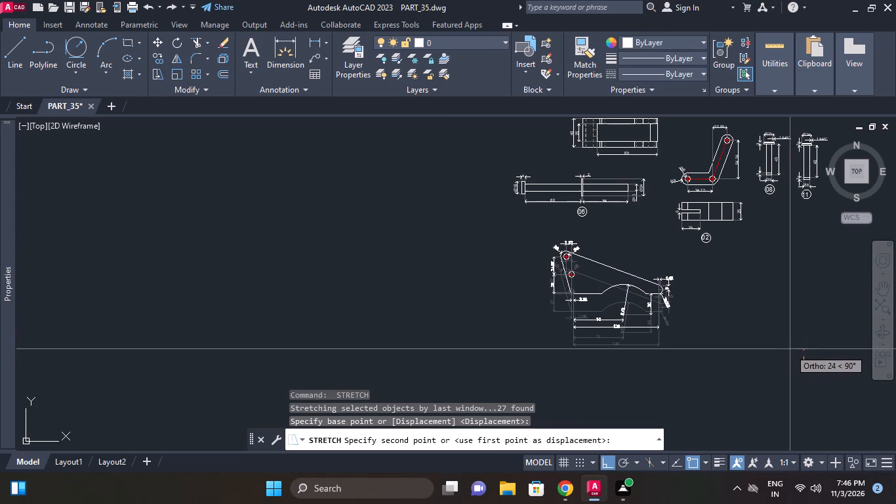
{"action": "left_click", "coordinate": [790, 343]}
Move the dimensioned plate about 39 units left beneath part 06, leaving the 02 balloon out of the selection.
{"action": "left_click_drag", "start_coordinate": [716, 348], "coordinate": [715, 348]}
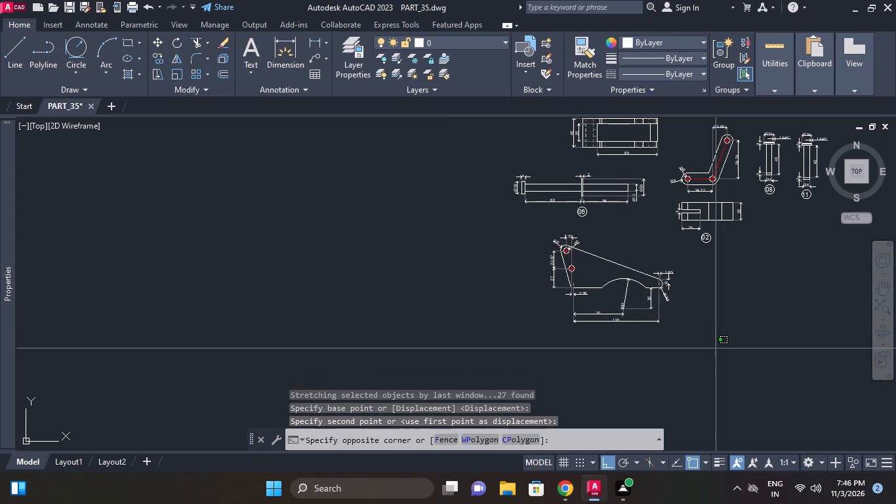
{"action": "left_click_drag", "start_coordinate": [715, 348], "coordinate": [702, 344]}
{"action": "left_click", "coordinate": [468, 233]}
{"action": "scroll", "coordinate": [809, 257], "scroll_direction": "up", "scroll_amount": 1}
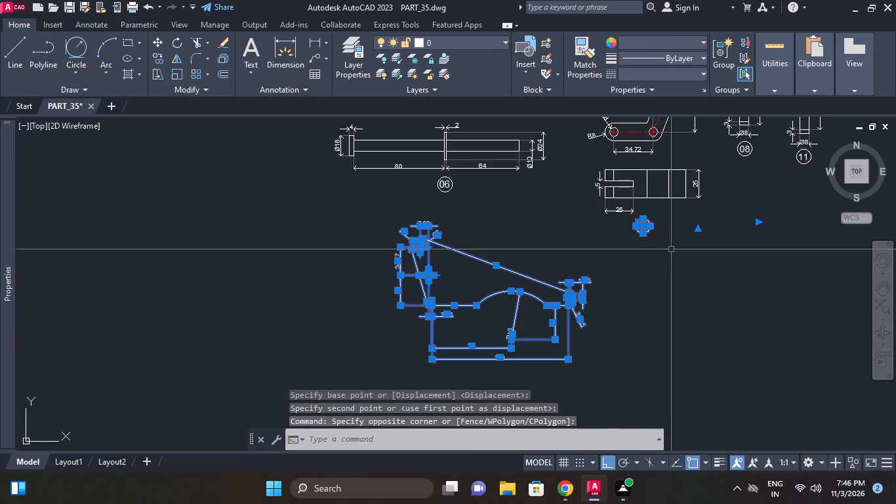
{"action": "left_click", "coordinate": [671, 249], "text": "shift"}
{"action": "left_click", "coordinate": [603, 226], "text": "shift"}
{"action": "key", "text": "space"}
{"action": "left_click", "coordinate": [741, 306]}
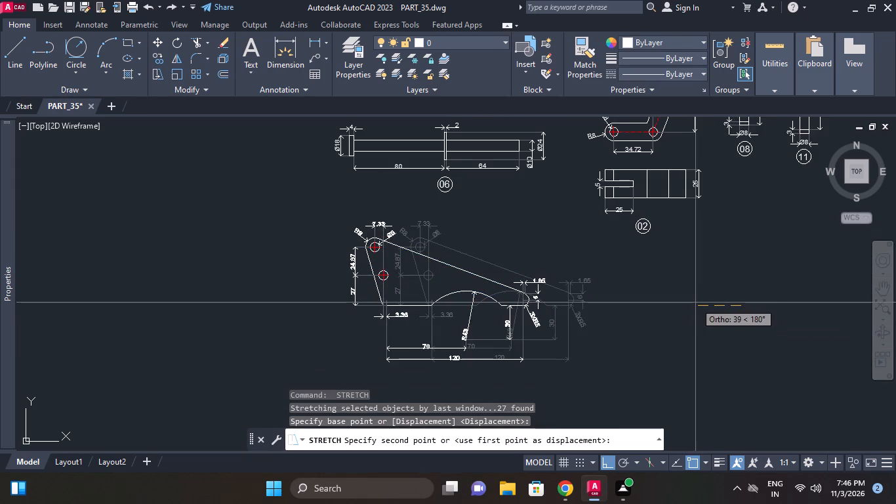
{"action": "left_click", "coordinate": [695, 303]}
Check the dimensioned plate's placement among the other part views.
{"action": "scroll", "coordinate": [691, 304], "scroll_direction": "down", "scroll_amount": 1}
{"action": "middle_click", "coordinate": [691, 304]}
{"action": "middle_click_drag", "start_coordinate": [727, 335], "coordinate": [777, 349]}
{"action": "scroll", "coordinate": [775, 348], "scroll_direction": "down", "scroll_amount": 1}
{"action": "scroll", "coordinate": [744, 257], "scroll_direction": "up", "scroll_amount": 1}
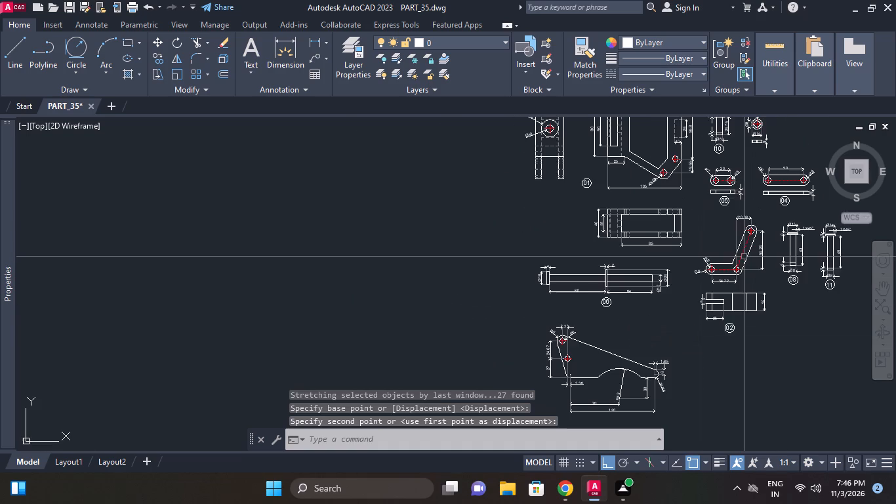
{"action": "middle_click_drag", "start_coordinate": [760, 345], "coordinate": [754, 292]}
{"action": "scroll", "coordinate": [667, 318], "scroll_direction": "up", "scroll_amount": 1}
{"action": "middle_click_drag", "start_coordinate": [663, 337], "coordinate": [685, 301]}
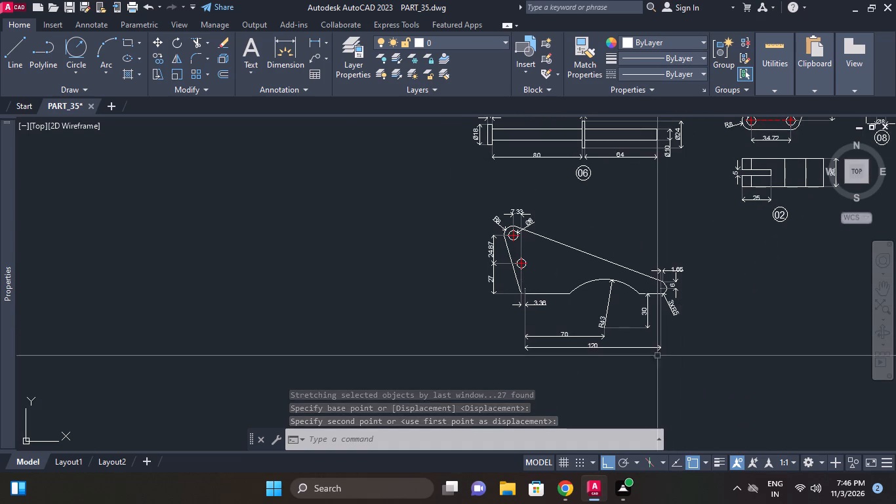
{"action": "left_click", "coordinate": [642, 487]}
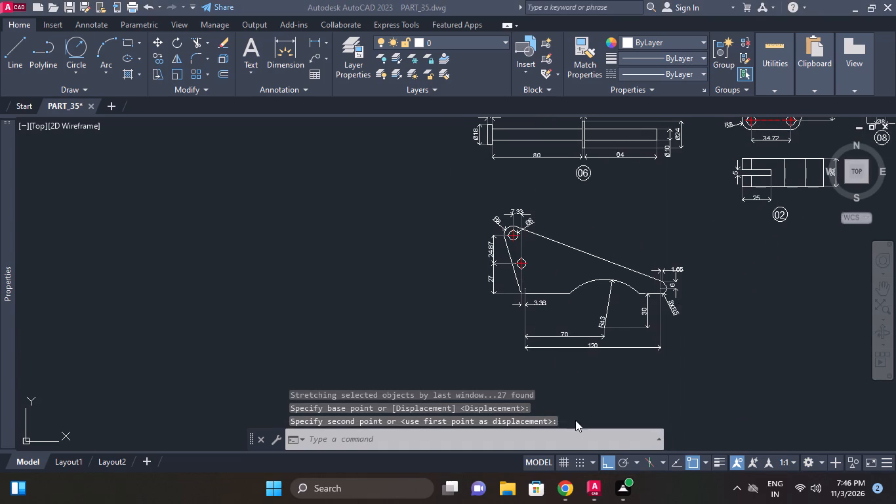
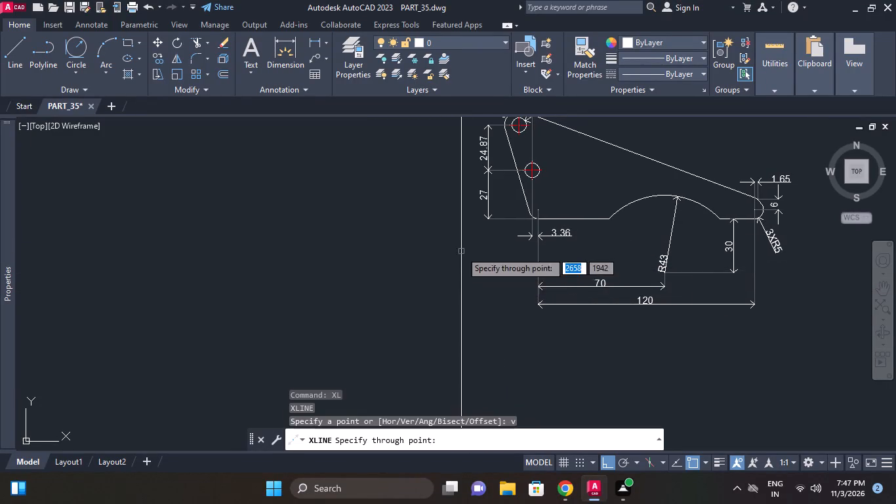
Place a vertical construction line through the outer side of the profile's R8 arc.
{"action": "middle_click_drag", "start_coordinate": [462, 273], "coordinate": [479, 301]}
{"action": "scroll", "coordinate": [519, 165], "scroll_direction": "up", "scroll_amount": 3}
{"action": "left_click", "coordinate": [535, 154]}
{"action": "scroll", "coordinate": [498, 224], "scroll_direction": "down", "scroll_amount": 1}
{"action": "middle_click", "coordinate": [496, 224]}
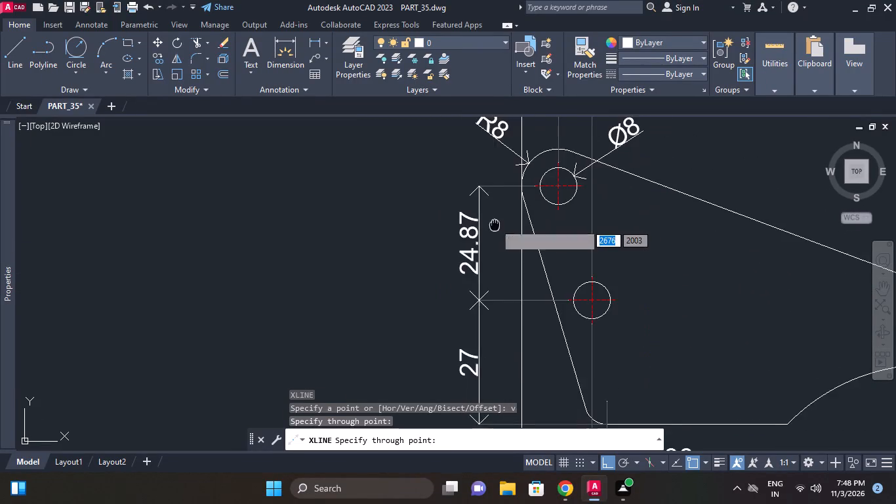
{"action": "scroll", "coordinate": [525, 198], "scroll_direction": "up", "scroll_amount": 2}
{"action": "key", "text": "Escape"}
Shift the vertical construction line onto the leftmost point of the R8 arc.
{"action": "left_click", "coordinate": [508, 225]}
{"action": "scroll", "coordinate": [510, 182], "scroll_direction": "up", "scroll_amount": 2}
{"action": "middle_click_drag", "start_coordinate": [515, 166], "coordinate": [521, 252]}
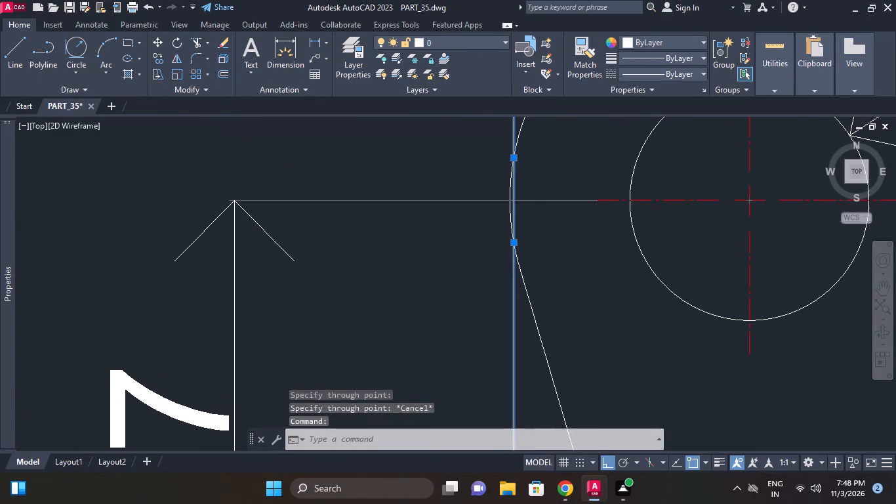
{"action": "left_click", "coordinate": [512, 155]}
{"action": "left_click", "coordinate": [506, 203]}
{"action": "scroll", "coordinate": [513, 186], "scroll_direction": "down", "scroll_amount": 2}
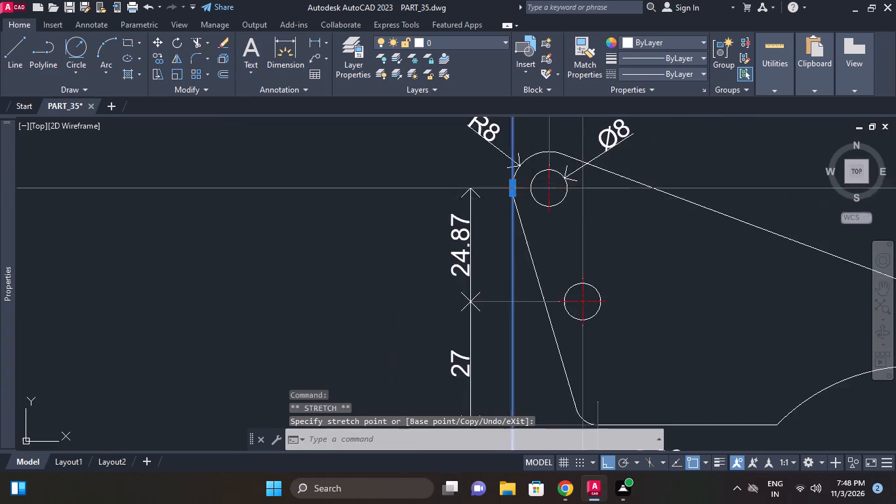
{"action": "scroll", "coordinate": [513, 191], "scroll_direction": "down", "scroll_amount": 3}
{"action": "key", "text": "Escape"}
Place a second vertical construction line through the outermost point of the rounded tip at the profile's far right end.
{"action": "middle_click_drag", "start_coordinate": [575, 219], "coordinate": [532, 219]}
{"action": "key", "text": "x"}
{"action": "type", "text": "l"}
{"action": "key", "text": "space"}
{"action": "key", "text": "v"}
{"action": "key", "text": "space"}
{"action": "middle_click_drag", "start_coordinate": [626, 277], "coordinate": [415, 242]}
{"action": "scroll", "coordinate": [490, 249], "scroll_direction": "down", "scroll_amount": 1}
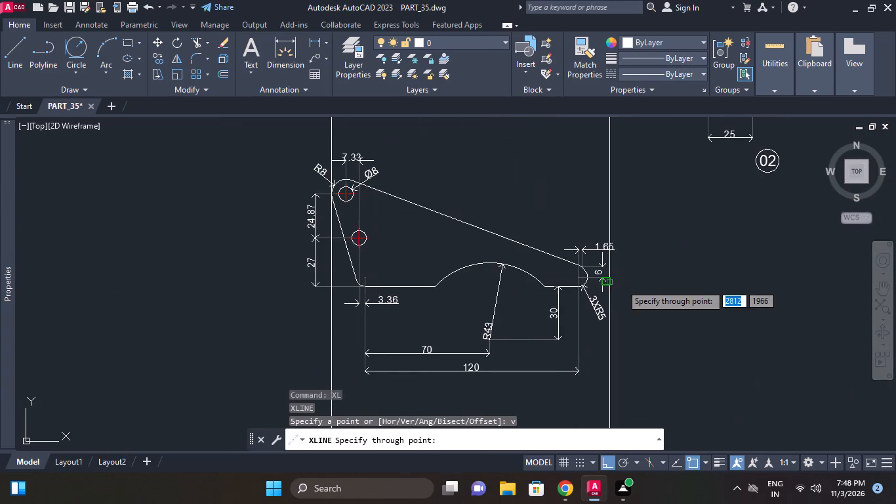
{"action": "scroll", "coordinate": [626, 282], "scroll_direction": "up", "scroll_amount": 2}
{"action": "left_click", "coordinate": [529, 273]}
{"action": "key", "text": "Escape"}
{"action": "scroll", "coordinate": [588, 274], "scroll_direction": "down", "scroll_amount": 3}
{"action": "middle_click_drag", "start_coordinate": [627, 257], "coordinate": [674, 214]}
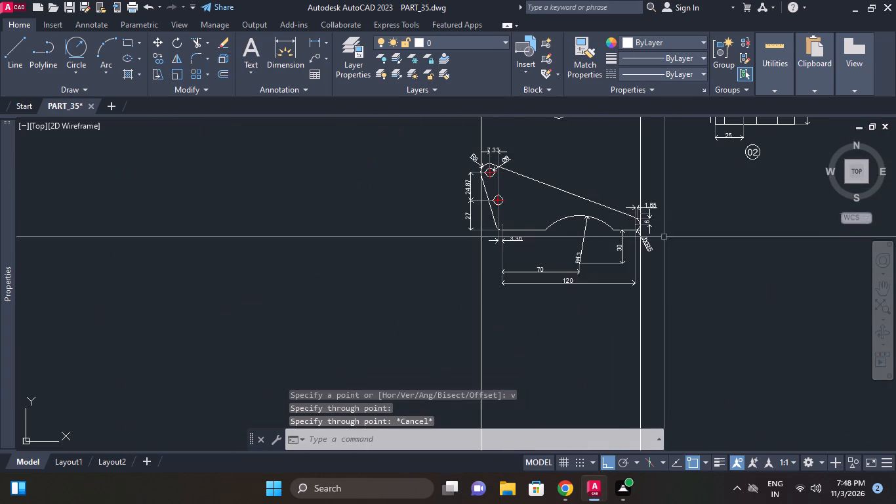
{"action": "key", "text": "Escape"}
Draw a horizontal line below the 120 dimension, crossing both vertical construction lines.
{"action": "middle_click_drag", "start_coordinate": [634, 287], "coordinate": [634, 251]}
{"action": "middle_click_drag", "start_coordinate": [585, 273], "coordinate": [594, 239]}
{"action": "key", "text": "Escape"}
{"action": "middle_click_drag", "start_coordinate": [582, 266], "coordinate": [585, 250]}
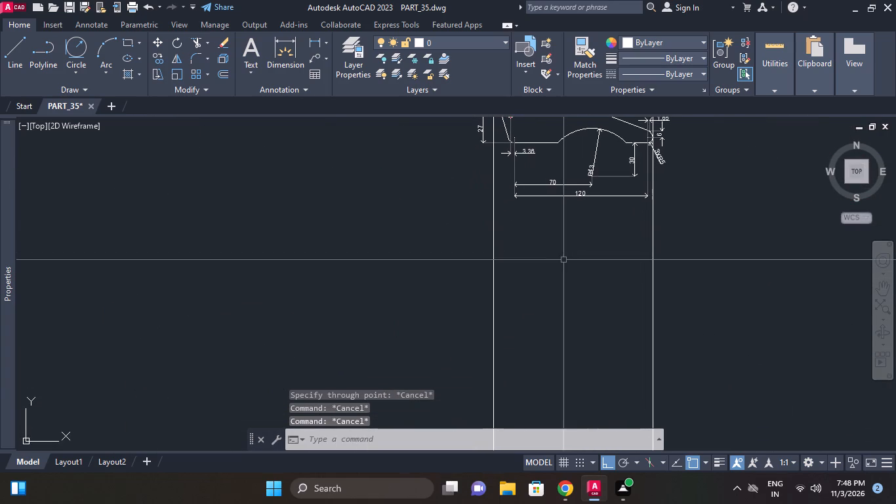
{"action": "key", "text": "l"}
{"action": "key", "text": "space"}
{"action": "left_click", "coordinate": [456, 241]}
{"action": "left_click", "coordinate": [746, 252]}
{"action": "key", "text": "Escape"}
{"action": "middle_click_drag", "start_coordinate": [691, 277], "coordinate": [697, 257]}
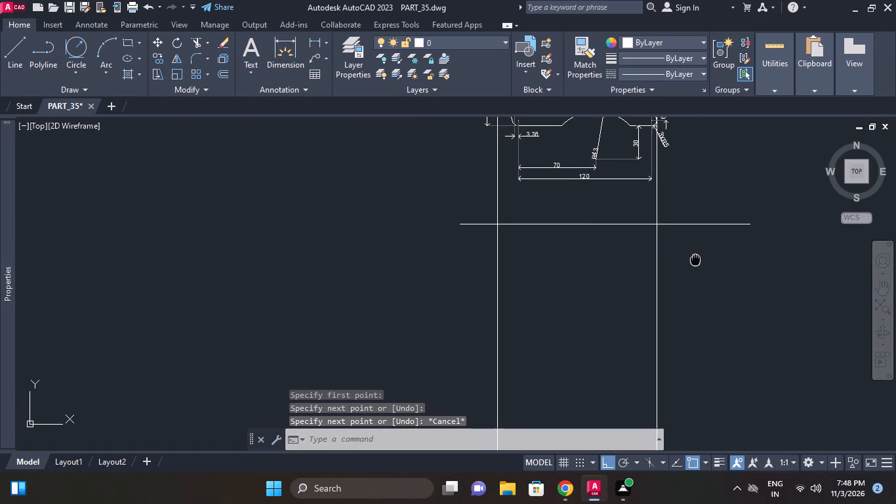
{"action": "middle_click_drag", "start_coordinate": [697, 257], "coordinate": [697, 257]}
Offset the horizontal line 40 mm downward.
{"action": "type", "text": "o"}
{"action": "key", "text": "space"}
{"action": "key", "text": "4"}
{"action": "key", "text": "0"}
{"action": "key", "text": "space"}
{"action": "left_click", "coordinate": [703, 221]}
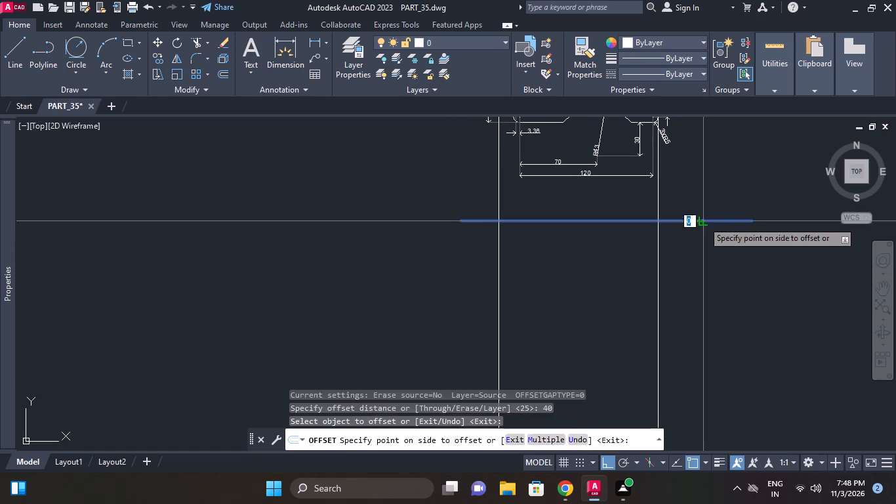
{"action": "left_click", "coordinate": [699, 252]}
{"action": "key", "text": "Escape"}
Trim the overhanging ends of the horizontal and vertical lines to leave a closed rectangle below the profile.
{"action": "middle_click", "coordinate": [632, 256]}
{"action": "key", "text": "t"}
{"action": "key", "text": "r"}
{"action": "key", "text": "space"}
{"action": "key", "text": "space"}
{"action": "left_click_drag", "start_coordinate": [674, 292], "coordinate": [675, 275]}
{"action": "left_click", "coordinate": [681, 207]}
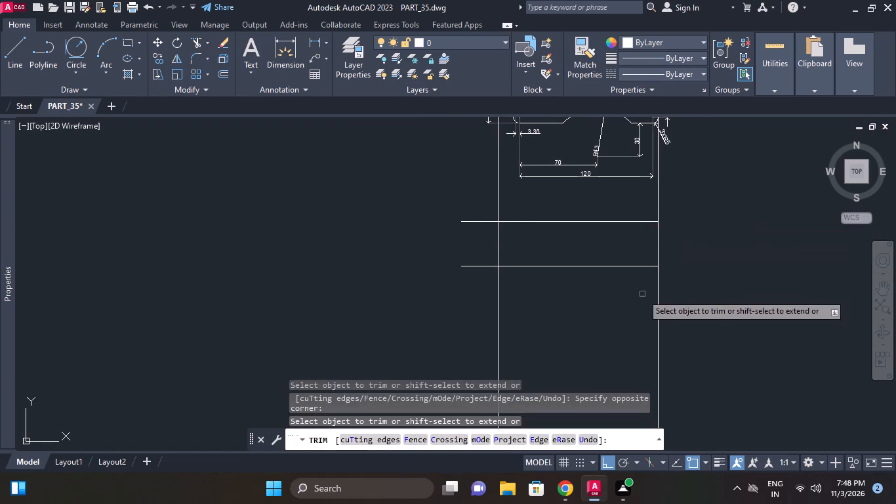
{"action": "left_click_drag", "start_coordinate": [476, 278], "coordinate": [476, 270]}
{"action": "double_click", "coordinate": [468, 202]}
{"action": "left_click", "coordinate": [702, 205]}
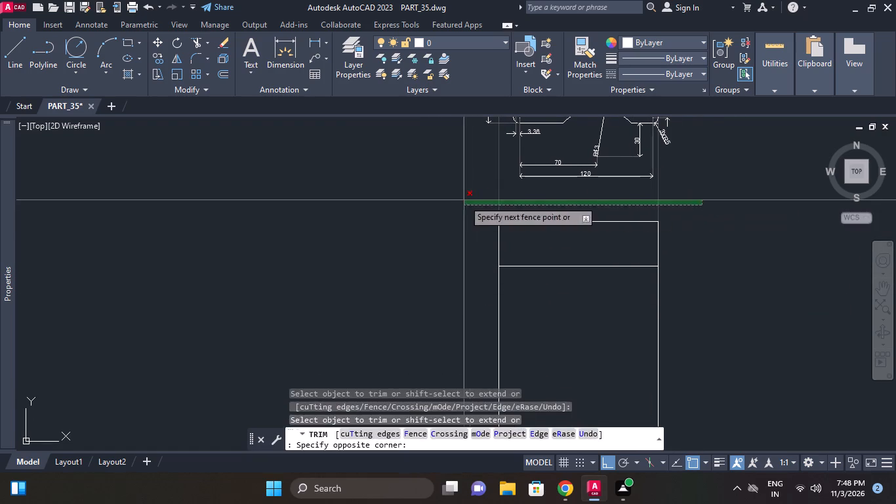
{"action": "left_click", "coordinate": [463, 200]}
{"action": "left_click_drag", "start_coordinate": [753, 339], "coordinate": [729, 332]}
{"action": "left_click", "coordinate": [375, 270]}
{"action": "right_click", "coordinate": [375, 270]}
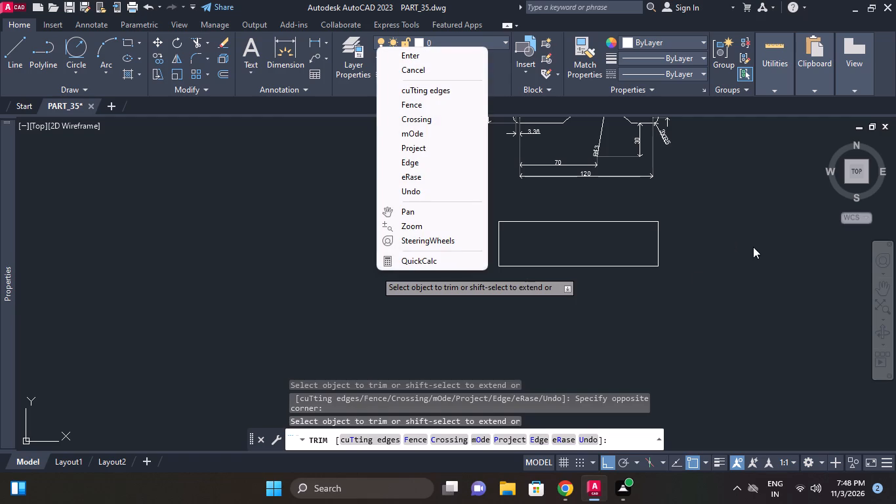
{"action": "key", "text": "Escape"}
Erase the leftover construction line running up past the profile and through the views above.
{"action": "scroll", "coordinate": [520, 218], "scroll_direction": "down", "scroll_amount": 2}
{"action": "middle_click_drag", "start_coordinate": [520, 220], "coordinate": [524, 268]}
{"action": "key", "text": "Escape"}
{"action": "middle_click_drag", "start_coordinate": [551, 239], "coordinate": [552, 270]}
{"action": "scroll", "coordinate": [554, 269], "scroll_direction": "down", "scroll_amount": 1}
{"action": "key", "text": "e"}
{"action": "key", "text": "space"}
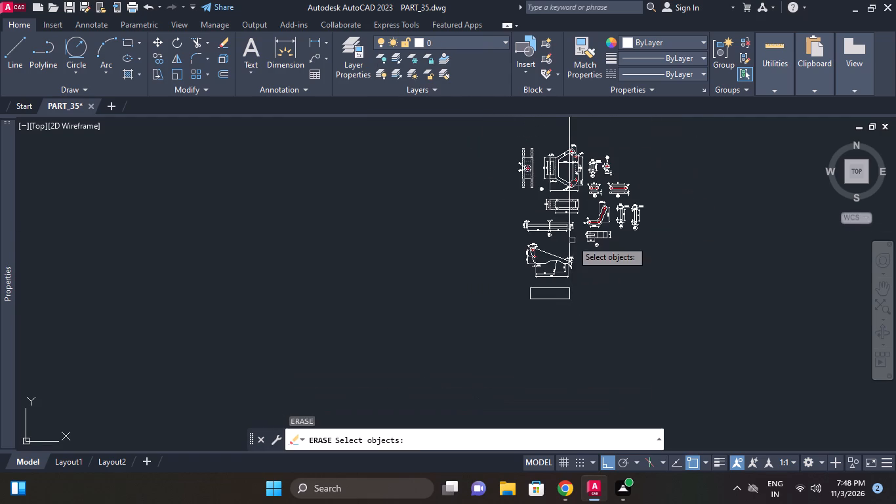
{"action": "left_click", "coordinate": [572, 240]}
{"action": "right_click", "coordinate": [572, 240]}
{"action": "left_click", "coordinate": [566, 248]}
{"action": "right_click", "coordinate": [566, 248]}
Offset the rectangle's left edge 25 mm inward.
{"action": "scroll", "coordinate": [567, 276], "scroll_direction": "up", "scroll_amount": 1}
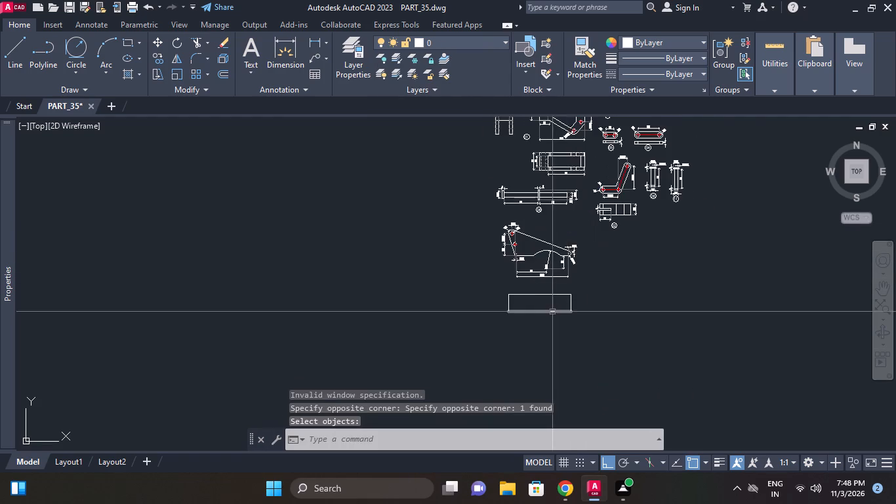
{"action": "scroll", "coordinate": [550, 312], "scroll_direction": "up", "scroll_amount": 1}
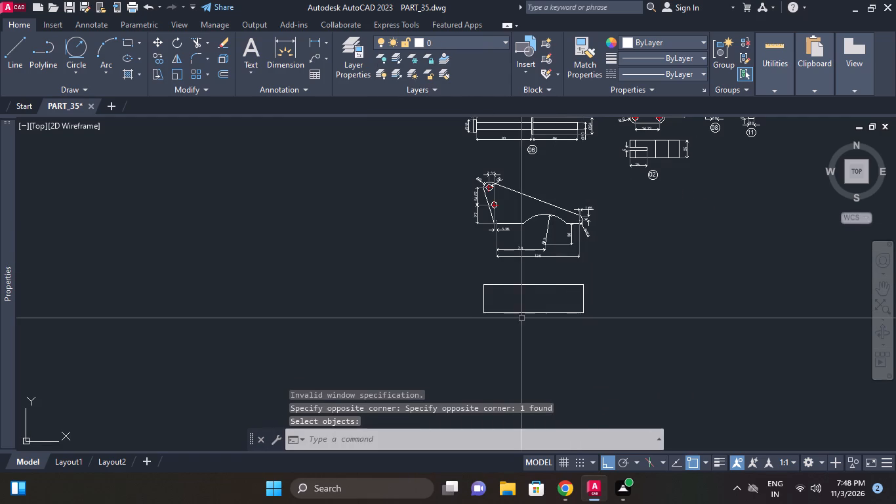
{"action": "scroll", "coordinate": [502, 320], "scroll_direction": "up", "scroll_amount": 1}
{"action": "middle_click_drag", "start_coordinate": [507, 314], "coordinate": [513, 304]}
{"action": "key", "text": "o"}
{"action": "key", "text": "space"}
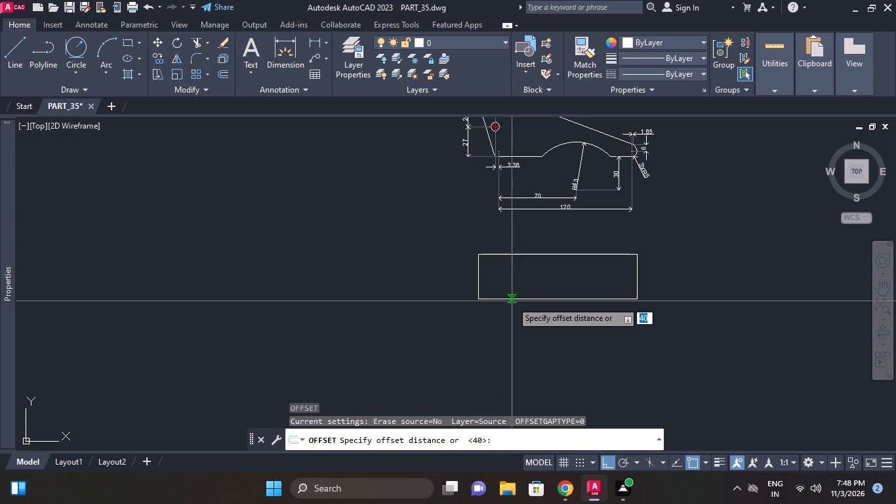
{"action": "key", "text": "2"}
{"action": "key", "text": "5"}
{"action": "key", "text": "space"}
{"action": "left_click", "coordinate": [479, 283]}
{"action": "left_click", "coordinate": [545, 280]}
{"action": "key", "text": "Escape"}
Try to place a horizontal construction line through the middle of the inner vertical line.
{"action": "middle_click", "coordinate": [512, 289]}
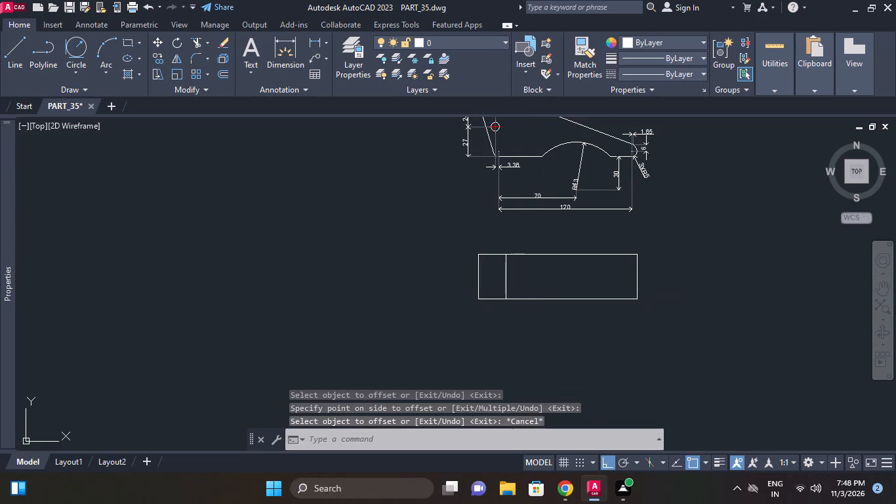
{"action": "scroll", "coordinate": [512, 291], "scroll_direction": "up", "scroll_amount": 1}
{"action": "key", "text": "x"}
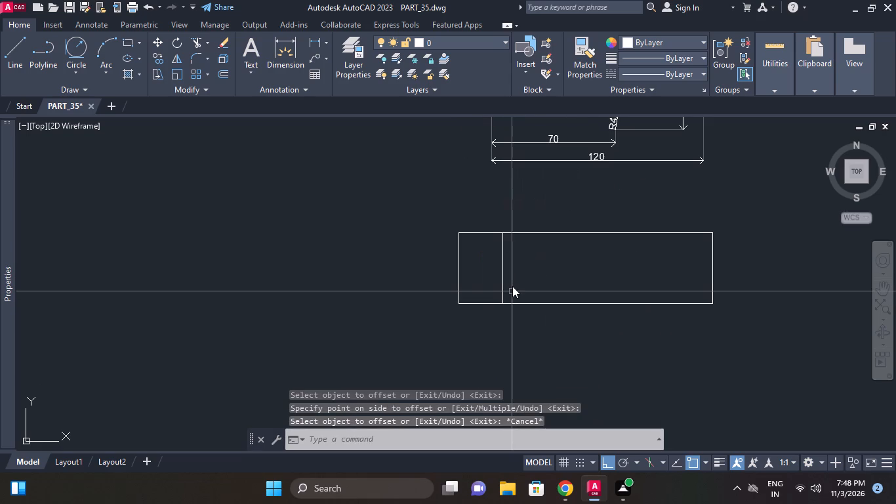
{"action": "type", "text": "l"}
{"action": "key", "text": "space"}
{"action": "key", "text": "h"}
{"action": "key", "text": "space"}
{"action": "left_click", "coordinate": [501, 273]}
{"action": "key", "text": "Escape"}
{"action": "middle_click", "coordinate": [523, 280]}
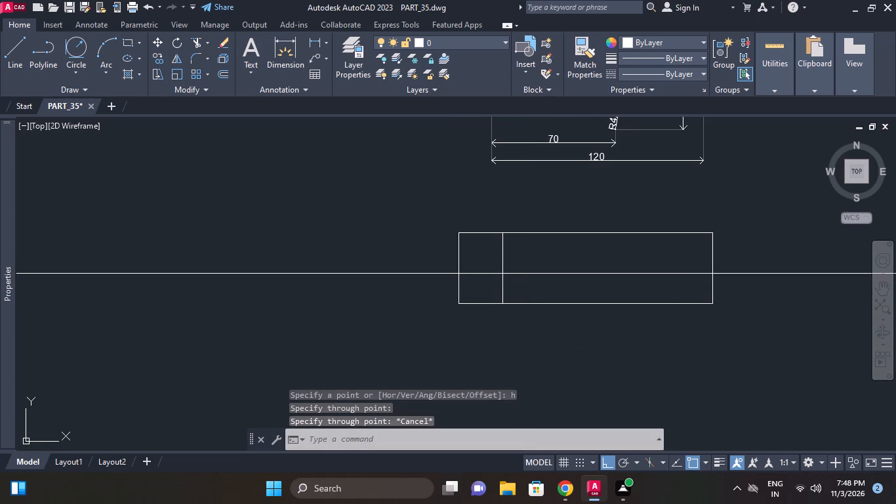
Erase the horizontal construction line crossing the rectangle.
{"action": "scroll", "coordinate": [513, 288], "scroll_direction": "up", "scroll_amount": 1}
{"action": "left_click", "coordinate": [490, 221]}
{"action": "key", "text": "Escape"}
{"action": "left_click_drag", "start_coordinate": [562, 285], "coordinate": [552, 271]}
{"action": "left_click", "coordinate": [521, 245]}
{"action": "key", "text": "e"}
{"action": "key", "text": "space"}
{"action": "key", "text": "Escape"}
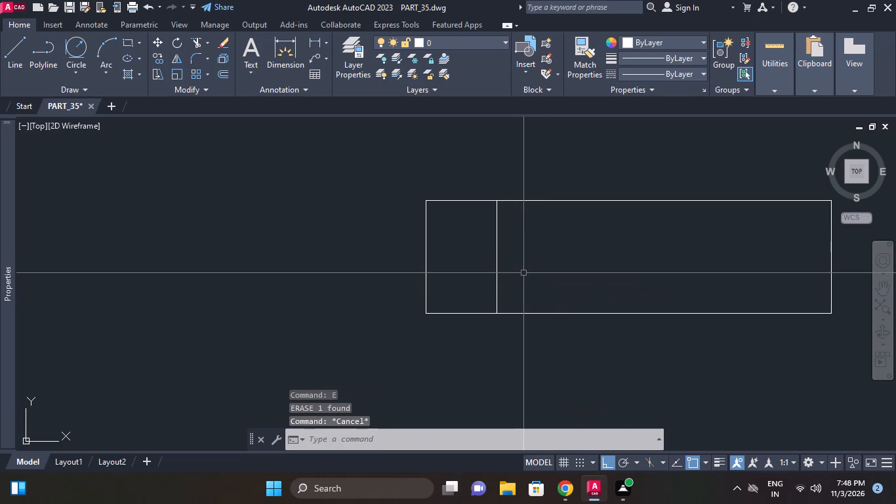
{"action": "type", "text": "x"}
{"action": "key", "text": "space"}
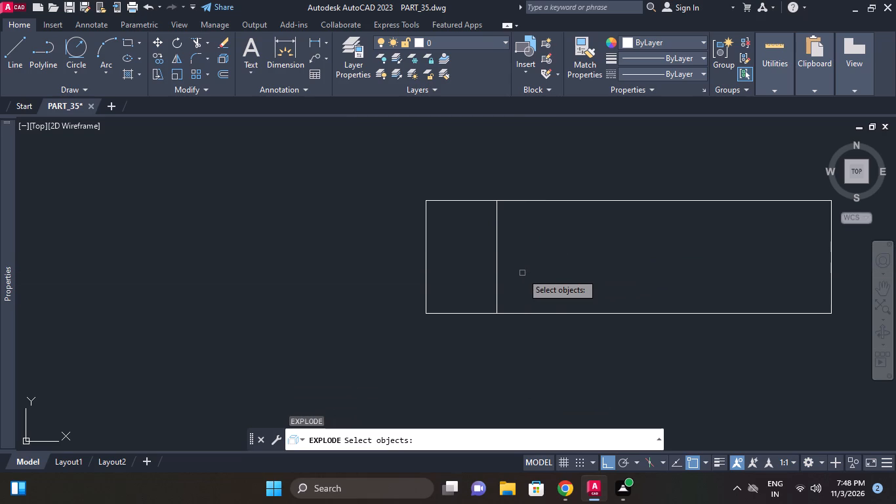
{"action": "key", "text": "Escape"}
Place a horizontal construction line through the midpoint of the inner vertical line.
{"action": "type", "text": "xl h m"}
{"action": "type", "text": "id"}
{"action": "key", "text": "space"}
{"action": "left_click", "coordinate": [498, 262]}
{"action": "key", "text": "Escape"}
{"action": "middle_click", "coordinate": [537, 262]}
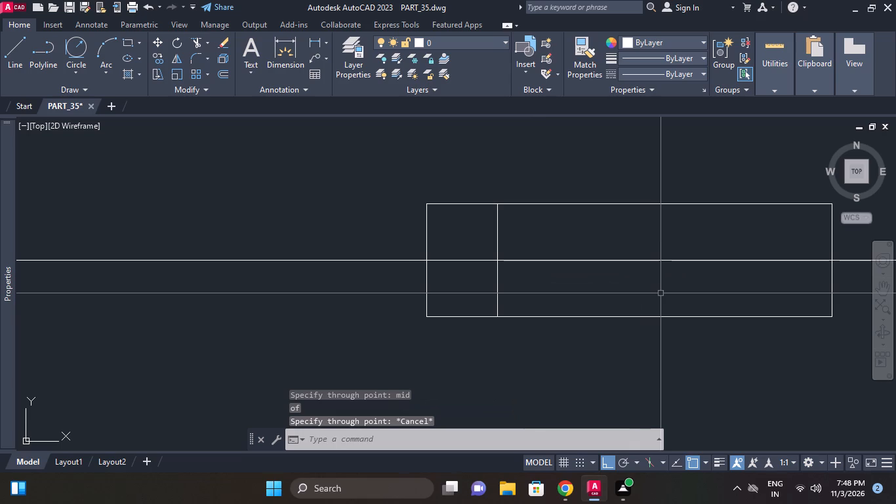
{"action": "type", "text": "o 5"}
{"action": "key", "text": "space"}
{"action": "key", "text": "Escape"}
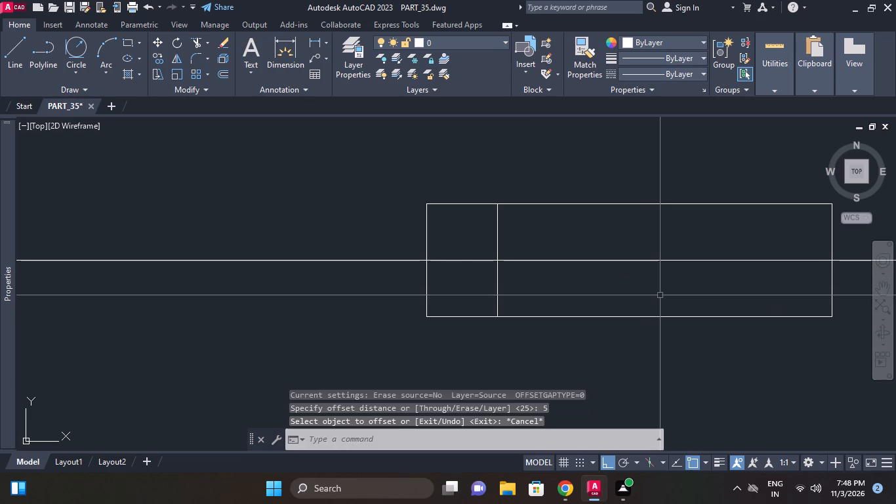
Offset the horizontal centre construction line by 25/2 to both sides.
{"action": "type", "text": "o 25/2"}
{"action": "key", "text": "space"}
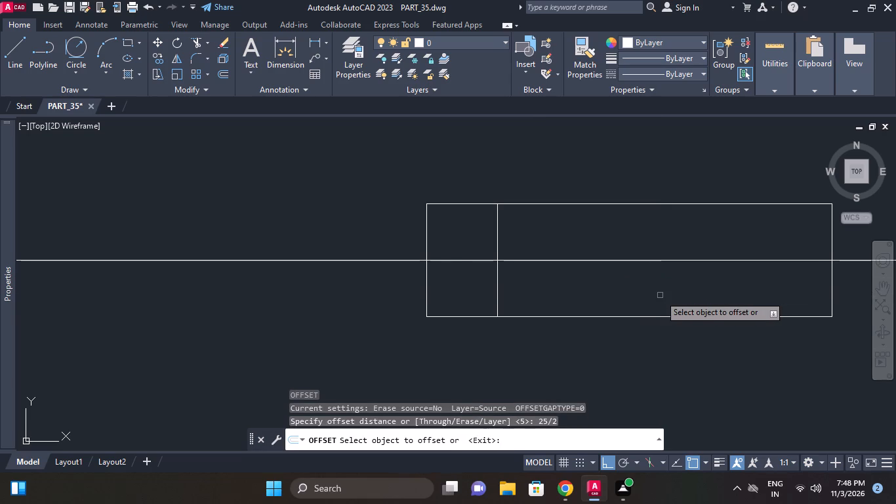
{"action": "left_click", "coordinate": [652, 262]}
{"action": "left_click", "coordinate": [649, 276]}
{"action": "left_click", "coordinate": [645, 257]}
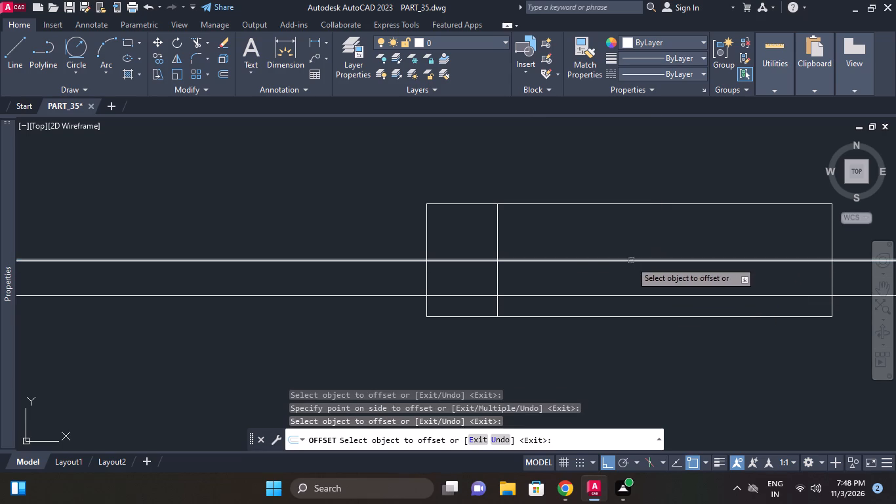
{"action": "left_click", "coordinate": [629, 264]}
{"action": "left_click", "coordinate": [630, 238]}
{"action": "left_click", "coordinate": [600, 262]}
{"action": "left_click", "coordinate": [600, 248]}
{"action": "key", "text": "Escape"}
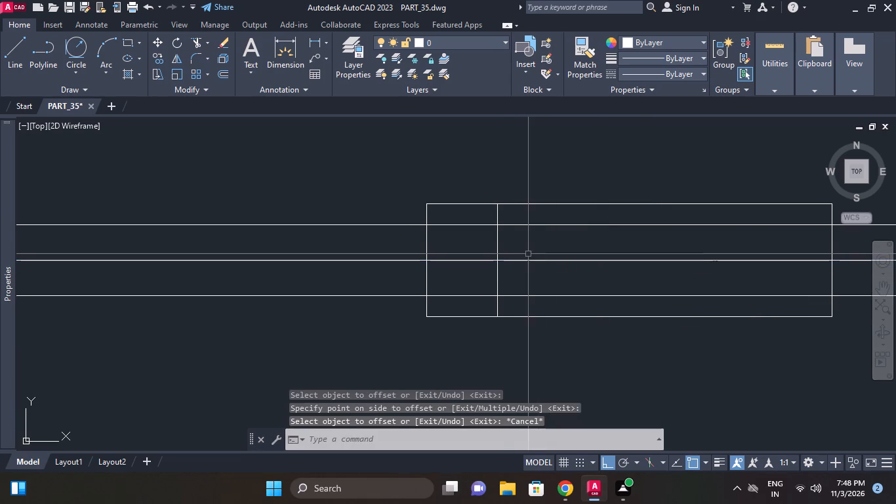
Trim the inner vertical line's ends beyond the two offset lines and those lines' portions between it and the rectangle's right edge.
{"action": "key", "text": "t"}
{"action": "key", "text": "r"}
{"action": "key", "text": "space"}
{"action": "key", "text": "space"}
{"action": "left_click", "coordinate": [498, 212]}
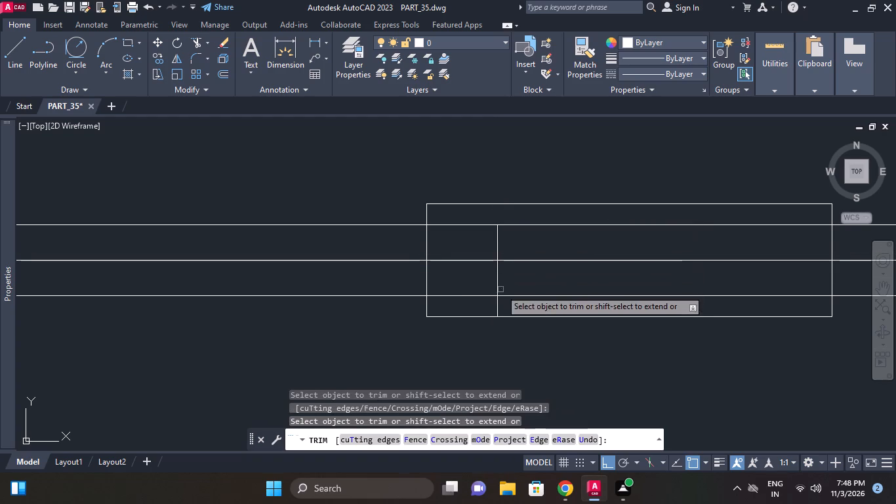
{"action": "left_click", "coordinate": [495, 303]}
{"action": "left_click", "coordinate": [512, 294]}
{"action": "key", "text": "ctrl+z"}
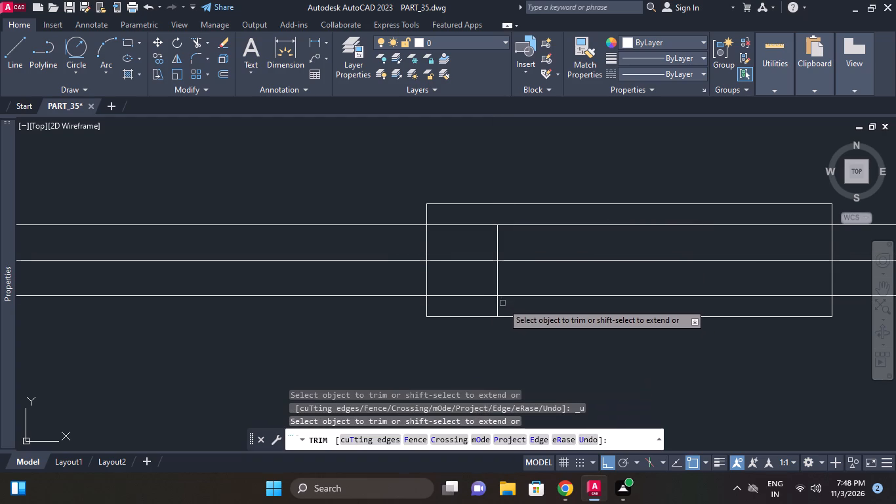
{"action": "left_click", "coordinate": [499, 303]}
{"action": "left_click", "coordinate": [520, 294]}
{"action": "left_click", "coordinate": [521, 241]}
{"action": "left_click", "coordinate": [514, 213]}
Trim the offset lines beyond the rectangle's left edge and remove that edge between them to open the slot.
{"action": "left_click_drag", "start_coordinate": [338, 311], "coordinate": [338, 305]}
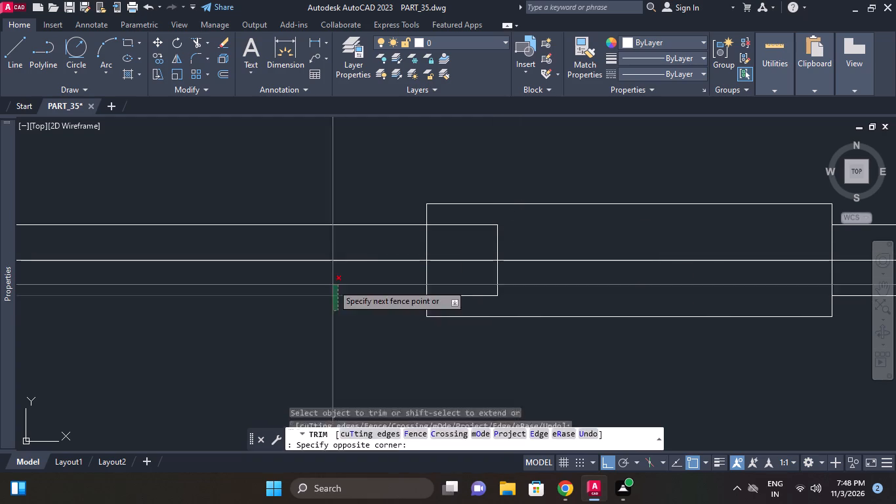
{"action": "left_click", "coordinate": [333, 284]}
{"action": "left_click_drag", "start_coordinate": [371, 238], "coordinate": [371, 230]}
{"action": "left_click", "coordinate": [371, 208]}
{"action": "left_click", "coordinate": [436, 286]}
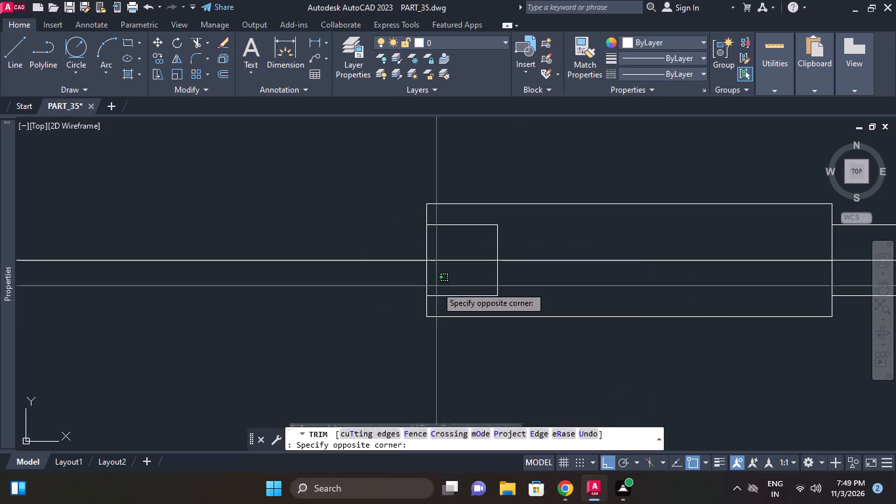
{"action": "left_click", "coordinate": [418, 277]}
{"action": "left_click", "coordinate": [459, 243]}
{"action": "left_click", "coordinate": [418, 236]}
{"action": "key", "text": "Escape"}
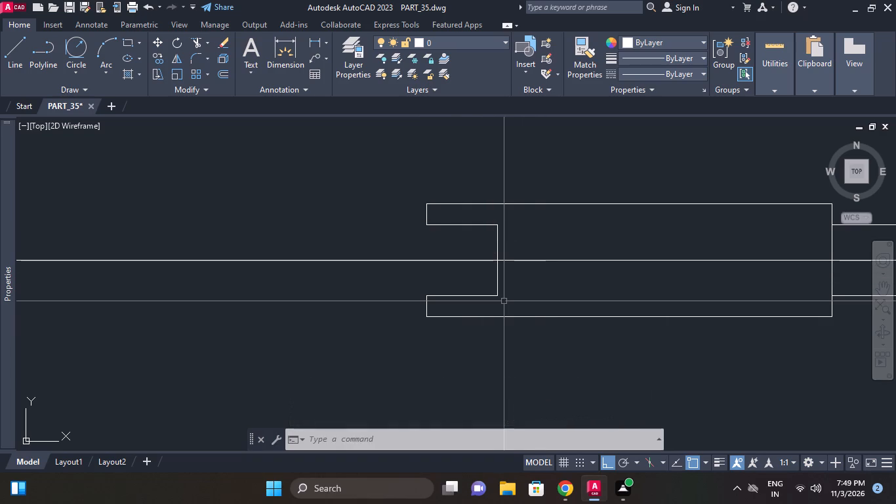
Place vertical construction lines through the sloped top edge's upper end near R8 and the bottom edge's left end in the profile view.
{"action": "type", "text": "xl"}
{"action": "key", "text": "space"}
{"action": "key", "text": "v"}
{"action": "key", "text": "space"}
{"action": "scroll", "coordinate": [466, 215], "scroll_direction": "down", "scroll_amount": 3}
{"action": "middle_click_drag", "start_coordinate": [466, 223], "coordinate": [472, 283]}
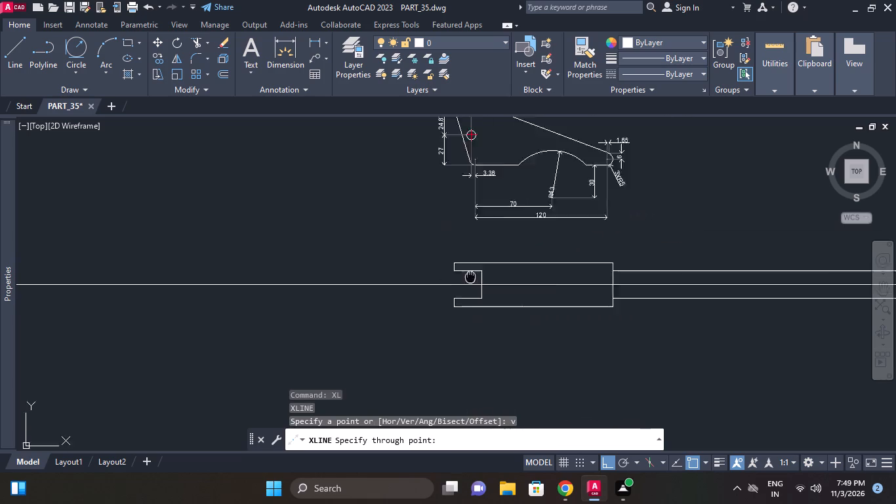
{"action": "middle_click_drag", "start_coordinate": [472, 283], "coordinate": [472, 284]}
{"action": "scroll", "coordinate": [482, 175], "scroll_direction": "up", "scroll_amount": 4}
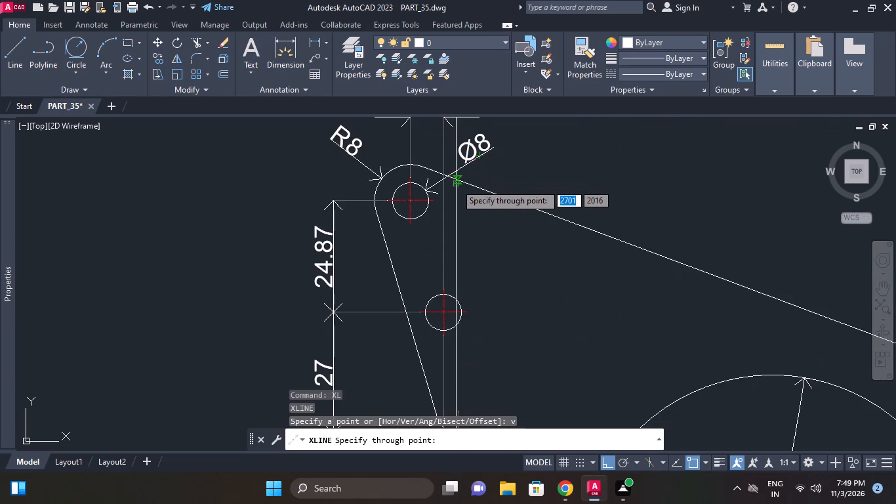
{"action": "type", "text": "end"}
{"action": "key", "text": "space"}
{"action": "left_click", "coordinate": [460, 177]}
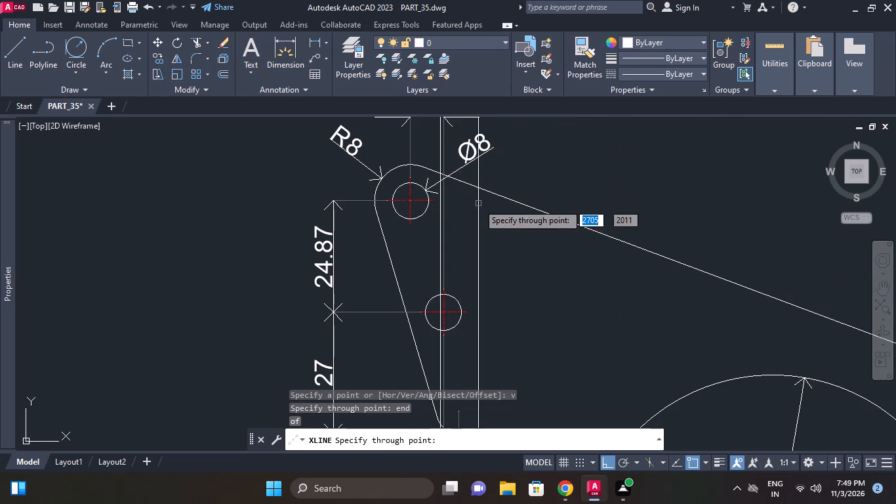
{"action": "middle_click_drag", "start_coordinate": [478, 203], "coordinate": [487, 136]}
{"action": "scroll", "coordinate": [483, 174], "scroll_direction": "down", "scroll_amount": 1}
{"action": "middle_click_drag", "start_coordinate": [502, 207], "coordinate": [500, 175]}
{"action": "scroll", "coordinate": [483, 268], "scroll_direction": "up", "scroll_amount": 1}
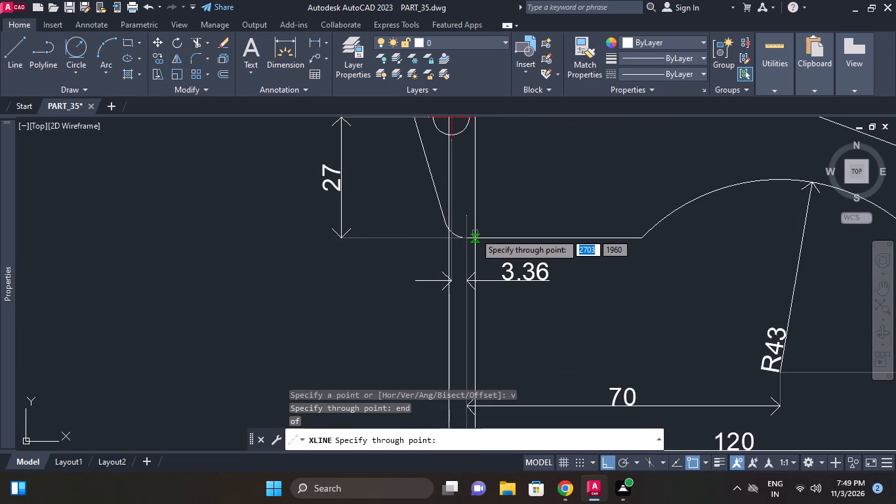
{"action": "type", "text": "end"}
{"action": "key", "text": "space"}
{"action": "left_click", "coordinate": [477, 235]}
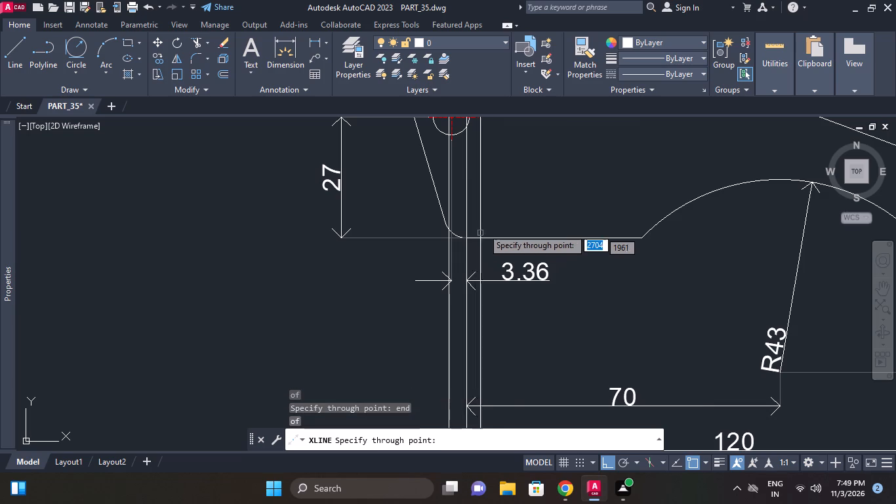
{"action": "scroll", "coordinate": [495, 210], "scroll_direction": "down", "scroll_amount": 3}
{"action": "middle_click_drag", "start_coordinate": [495, 201], "coordinate": [497, 174]}
{"action": "middle_click_drag", "start_coordinate": [542, 278], "coordinate": [542, 262]}
{"action": "scroll", "coordinate": [506, 276], "scroll_direction": "up", "scroll_amount": 1}
{"action": "middle_click", "coordinate": [506, 276]}
{"action": "key", "text": "Escape"}
Trim the two vertical construction lines so that only their segments inside the upper and lower slot arms remain.
{"action": "middle_click_drag", "start_coordinate": [488, 278], "coordinate": [490, 258]}
{"action": "type", "text": "tr"}
{"action": "key", "text": "space"}
{"action": "key", "text": "space"}
{"action": "left_click", "coordinate": [494, 224]}
{"action": "left_click", "coordinate": [438, 205]}
{"action": "scroll", "coordinate": [469, 253], "scroll_direction": "up", "scroll_amount": 1}
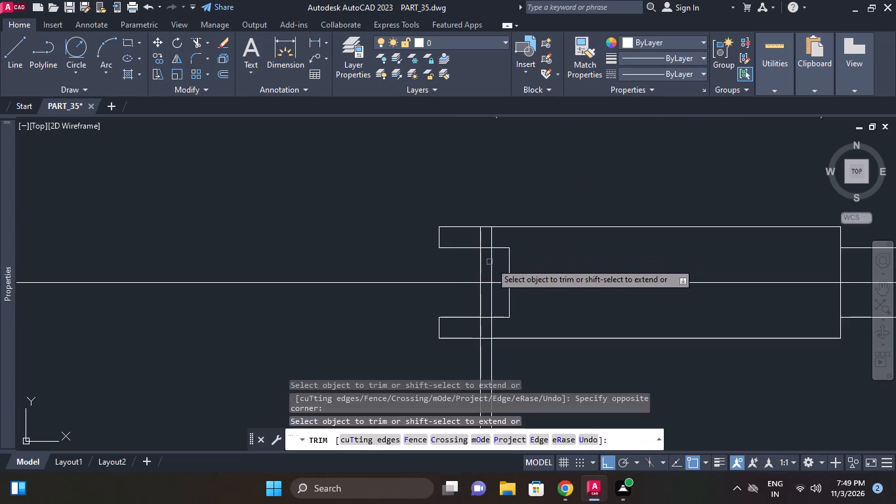
{"action": "left_click", "coordinate": [499, 264]}
{"action": "left_click", "coordinate": [463, 259]}
{"action": "middle_click_drag", "start_coordinate": [514, 270], "coordinate": [511, 219]}
{"action": "left_click", "coordinate": [499, 254]}
{"action": "left_click", "coordinate": [478, 248]}
{"action": "left_click_drag", "start_coordinate": [503, 309], "coordinate": [497, 308]}
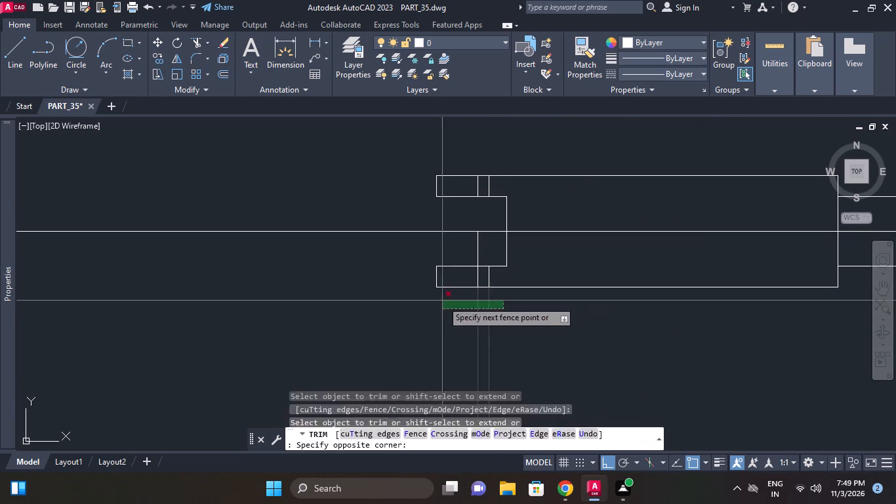
{"action": "left_click", "coordinate": [442, 301]}
{"action": "left_click", "coordinate": [478, 255]}
{"action": "scroll", "coordinate": [517, 287], "scroll_direction": "down", "scroll_amount": 1}
{"action": "middle_click_drag", "start_coordinate": [517, 287], "coordinate": [471, 297]}
{"action": "key", "text": "Escape"}
{"action": "key", "text": "Escape"}
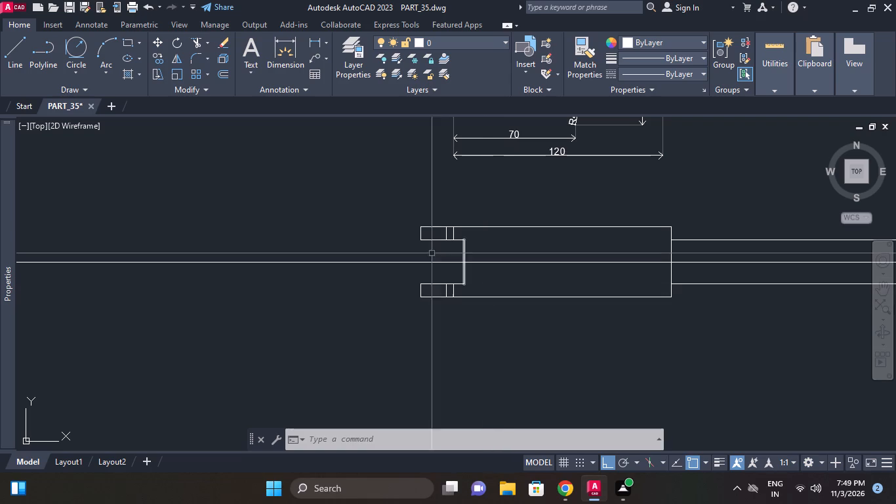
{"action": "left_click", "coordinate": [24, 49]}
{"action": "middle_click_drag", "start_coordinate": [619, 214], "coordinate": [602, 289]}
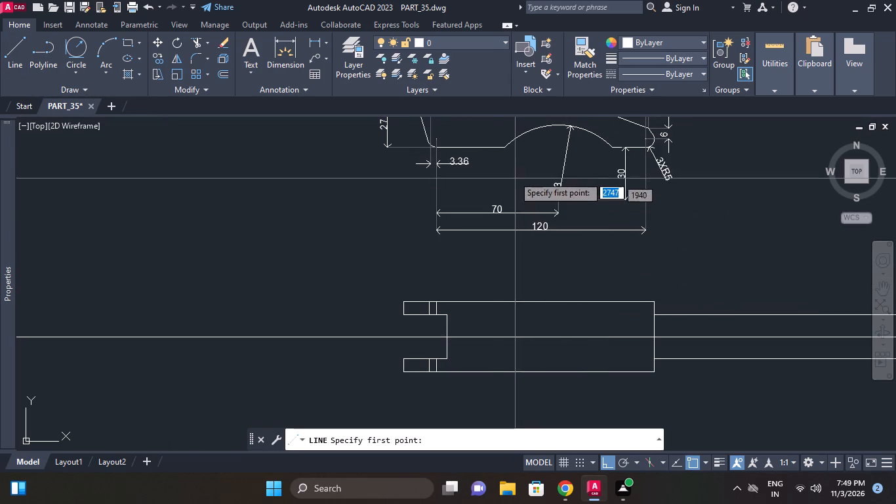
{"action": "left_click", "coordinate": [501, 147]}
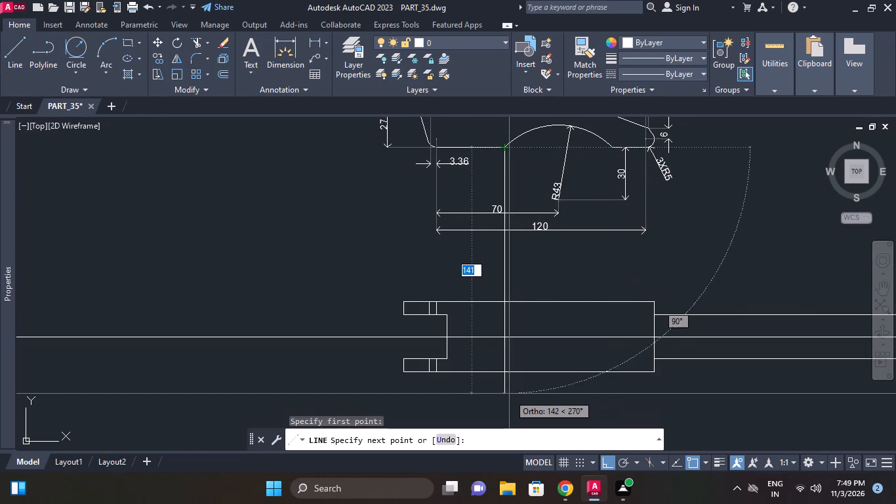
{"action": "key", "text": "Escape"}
Place vertical construction lines through both ends of the R43 arc in the profile view.
{"action": "key", "text": "x"}
{"action": "key", "text": "l"}
{"action": "key", "text": "space"}
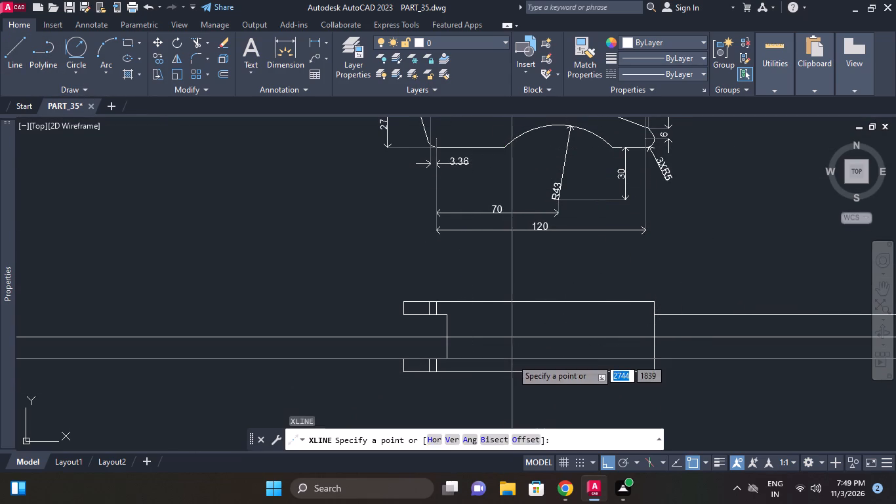
{"action": "key", "text": "v"}
{"action": "key", "text": "space"}
{"action": "left_click", "coordinate": [502, 150]}
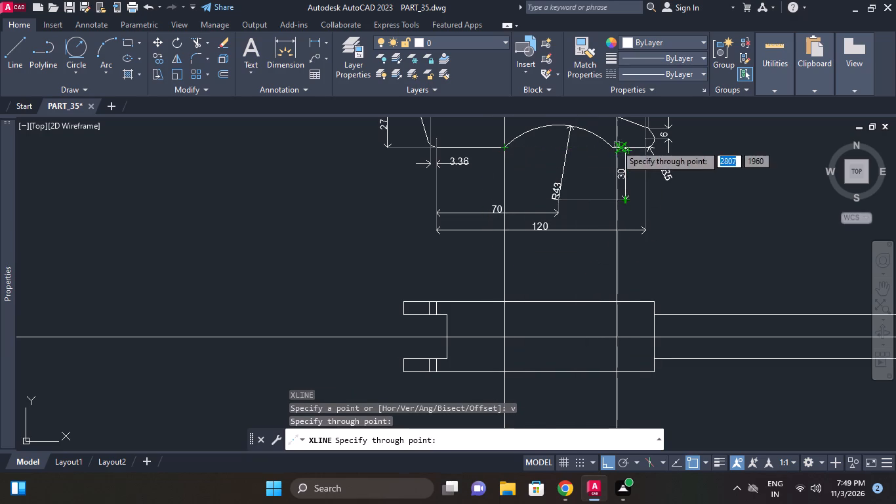
{"action": "left_click", "coordinate": [613, 144]}
{"action": "key", "text": "Escape"}
Trim the two R43 construction lines outside the projected view, using its upper and lower edges as cutting edges.
{"action": "middle_click_drag", "start_coordinate": [649, 236], "coordinate": [651, 193]}
{"action": "key", "text": "t"}
{"action": "key", "text": "r"}
{"action": "key", "text": "space"}
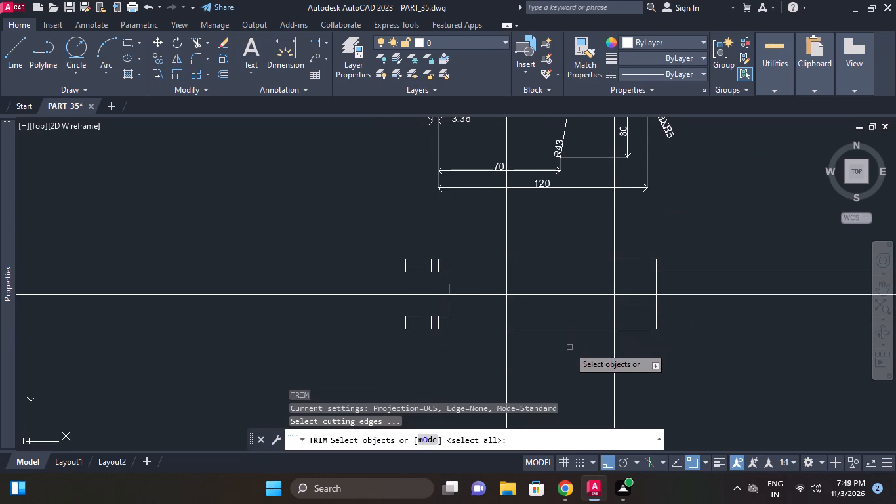
{"action": "left_click", "coordinate": [569, 347]}
{"action": "left_click", "coordinate": [564, 318]}
{"action": "left_click_drag", "start_coordinate": [576, 271], "coordinate": [576, 264]}
{"action": "left_click", "coordinate": [569, 240]}
{"action": "key", "text": "space"}
{"action": "left_click_drag", "start_coordinate": [647, 242], "coordinate": [639, 239]}
{"action": "left_click", "coordinate": [557, 224]}
{"action": "left_click_drag", "start_coordinate": [557, 226], "coordinate": [545, 226]}
{"action": "left_click", "coordinate": [474, 226]}
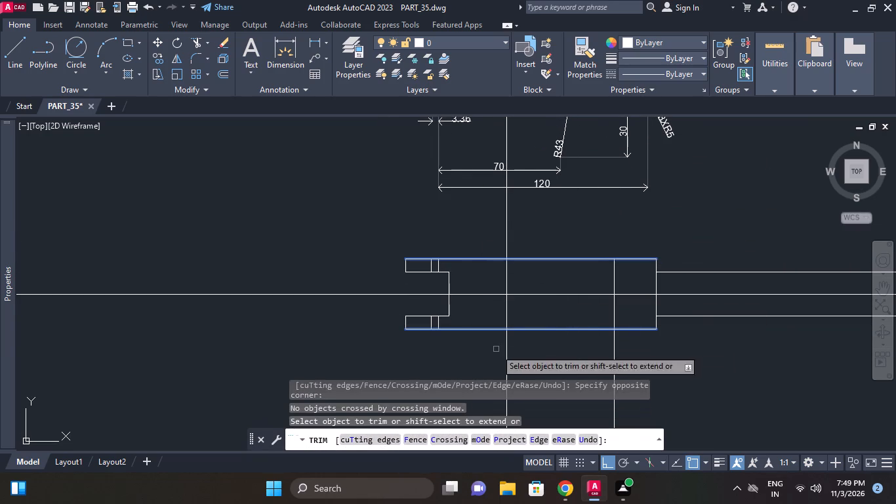
{"action": "left_click", "coordinate": [487, 223]}
{"action": "left_click", "coordinate": [544, 222]}
{"action": "left_click", "coordinate": [458, 375]}
{"action": "left_click", "coordinate": [661, 347]}
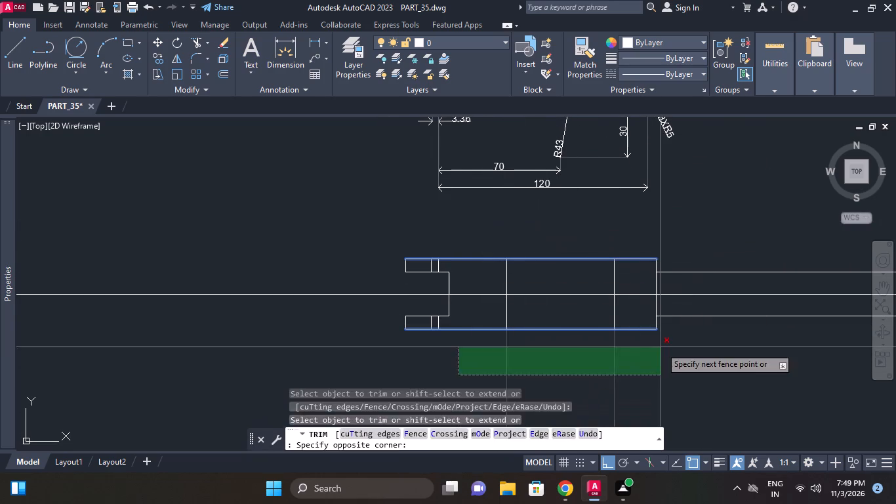
{"action": "key", "text": "Escape"}
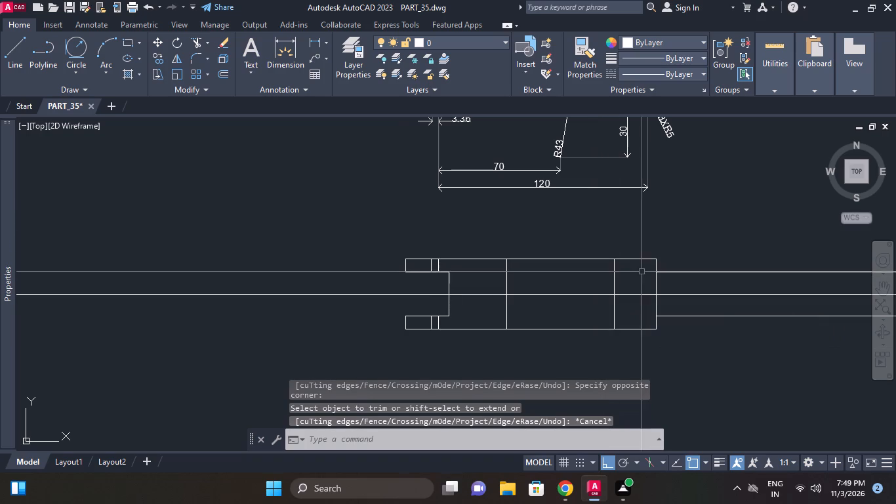
Place vertical construction lines through both ends of the short slanted line between the arcs of the profile's rounded tip.
{"action": "middle_click", "coordinate": [645, 299]}
{"action": "middle_click_drag", "start_coordinate": [647, 220], "coordinate": [652, 253]}
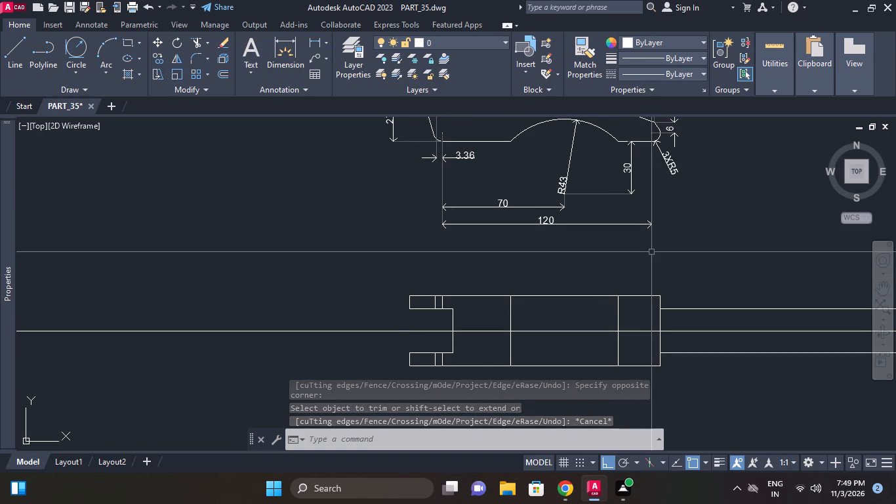
{"action": "type", "text": "xk"}
{"action": "key", "text": "Escape"}
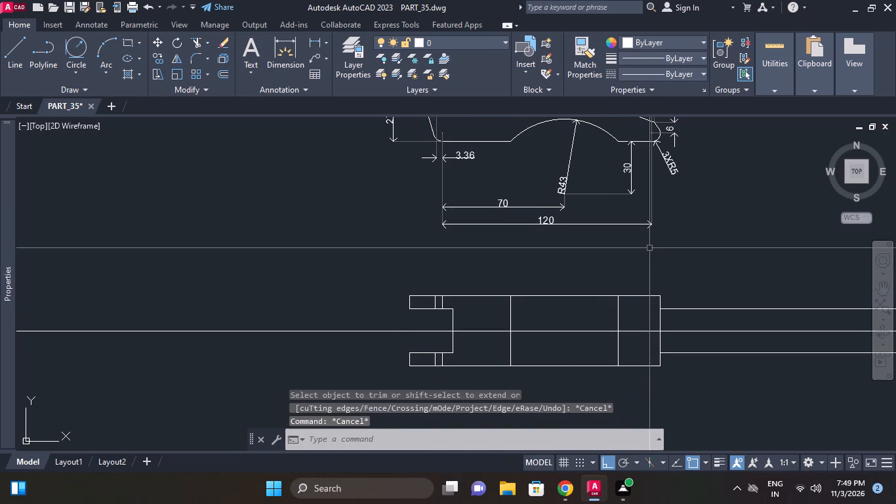
{"action": "key", "text": "x"}
{"action": "key", "text": "l"}
{"action": "key", "text": "space"}
{"action": "key", "text": "v"}
{"action": "key", "text": "space"}
{"action": "middle_click_drag", "start_coordinate": [664, 178], "coordinate": [663, 244]}
{"action": "scroll", "coordinate": [644, 180], "scroll_direction": "up", "scroll_amount": 1}
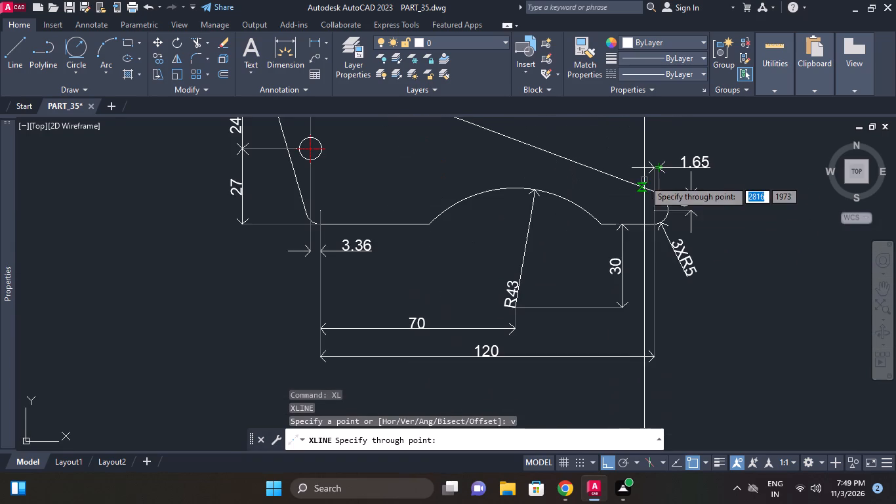
{"action": "scroll", "coordinate": [665, 211], "scroll_direction": "up", "scroll_amount": 1}
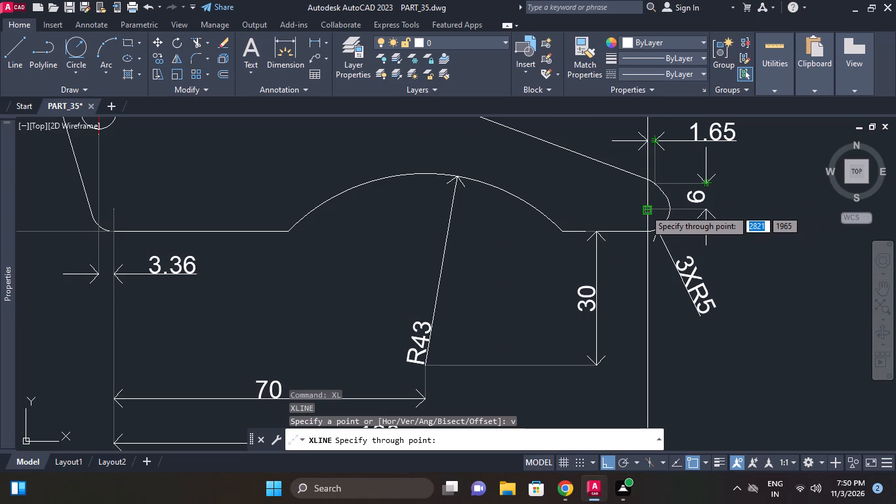
{"action": "scroll", "coordinate": [651, 181], "scroll_direction": "up", "scroll_amount": 1}
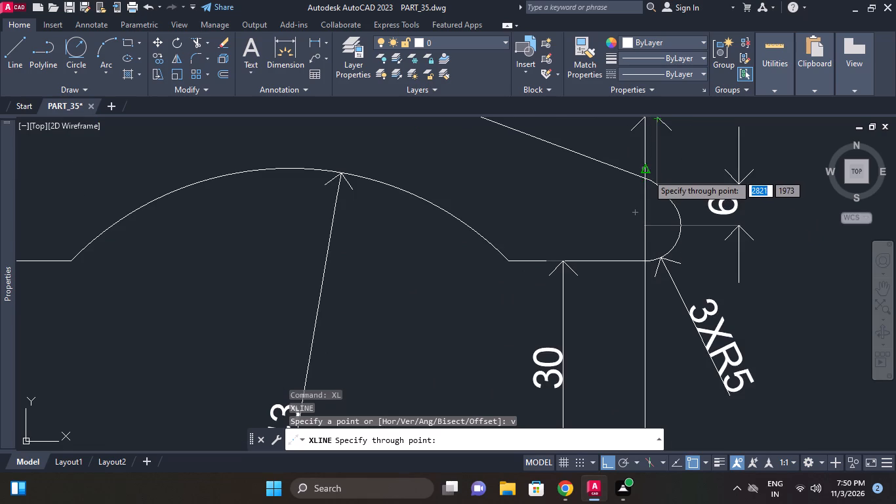
{"action": "left_click", "coordinate": [655, 180]}
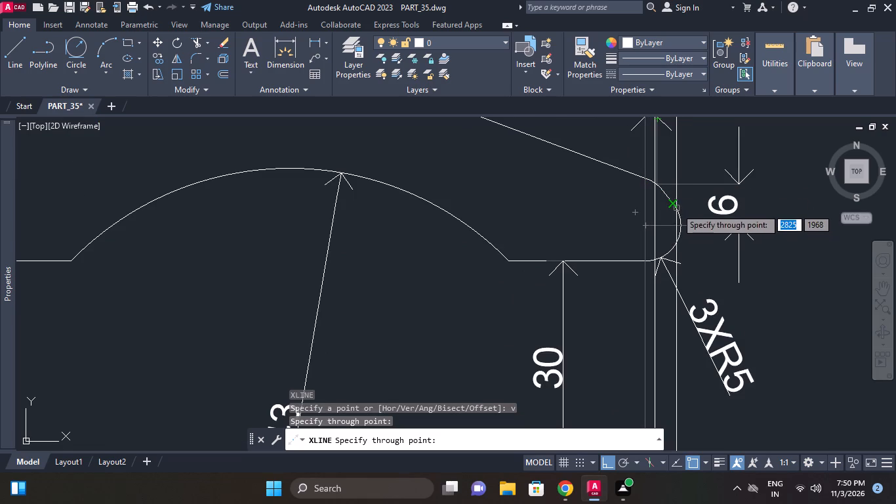
{"action": "left_click", "coordinate": [676, 207]}
Place a vertical construction line through the sloped top edge's lower end, where the tip's upper fillet begins.
{"action": "scroll", "coordinate": [698, 220], "scroll_direction": "down", "scroll_amount": 2}
{"action": "middle_click_drag", "start_coordinate": [698, 207], "coordinate": [697, 174]}
{"action": "middle_click_drag", "start_coordinate": [710, 234], "coordinate": [710, 192]}
{"action": "scroll", "coordinate": [710, 192], "scroll_direction": "down", "scroll_amount": 1}
{"action": "middle_click_drag", "start_coordinate": [725, 255], "coordinate": [730, 234]}
{"action": "middle_click_drag", "start_coordinate": [720, 286], "coordinate": [722, 274]}
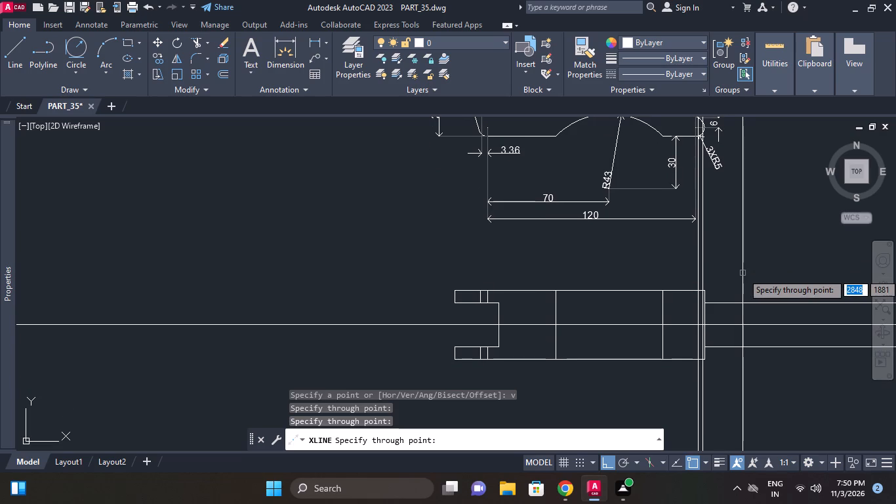
{"action": "middle_click_drag", "start_coordinate": [743, 273], "coordinate": [745, 253]}
{"action": "scroll", "coordinate": [736, 256], "scroll_direction": "up", "scroll_amount": 1}
{"action": "middle_click_drag", "start_coordinate": [735, 257], "coordinate": [737, 367]}
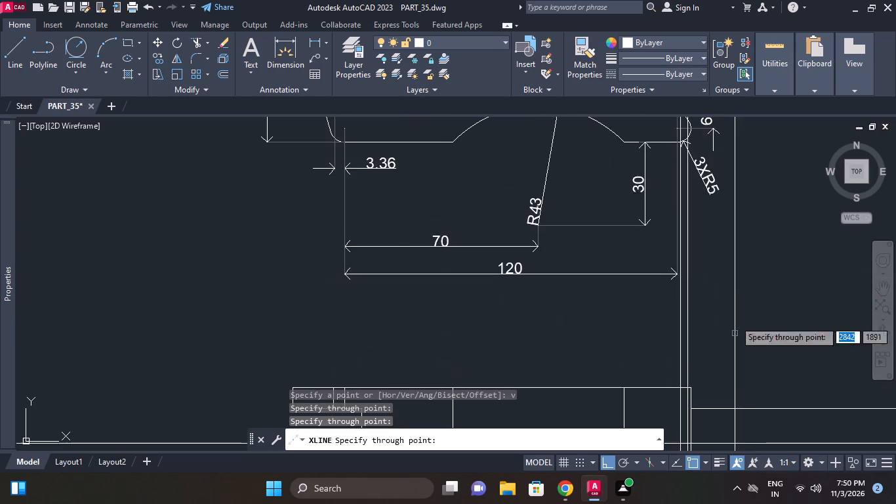
{"action": "middle_click_drag", "start_coordinate": [726, 255], "coordinate": [742, 348]}
{"action": "scroll", "coordinate": [692, 220], "scroll_direction": "up", "scroll_amount": 1}
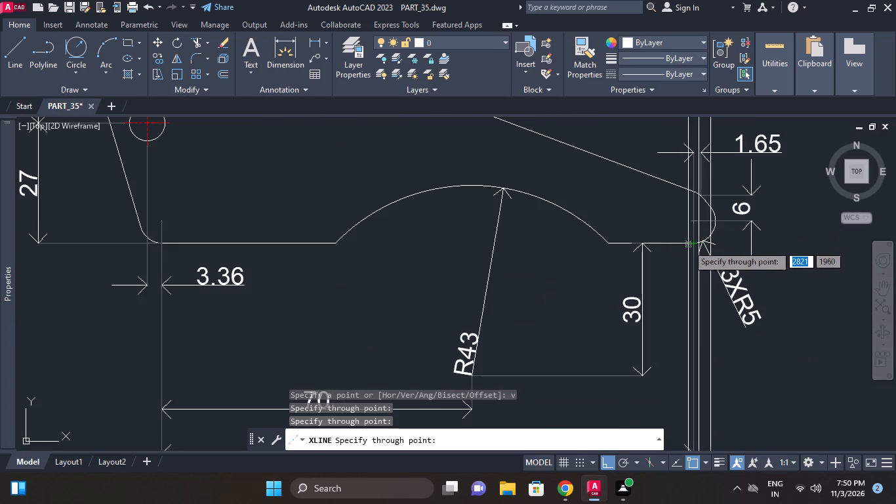
{"action": "scroll", "coordinate": [681, 245], "scroll_direction": "up", "scroll_amount": 3}
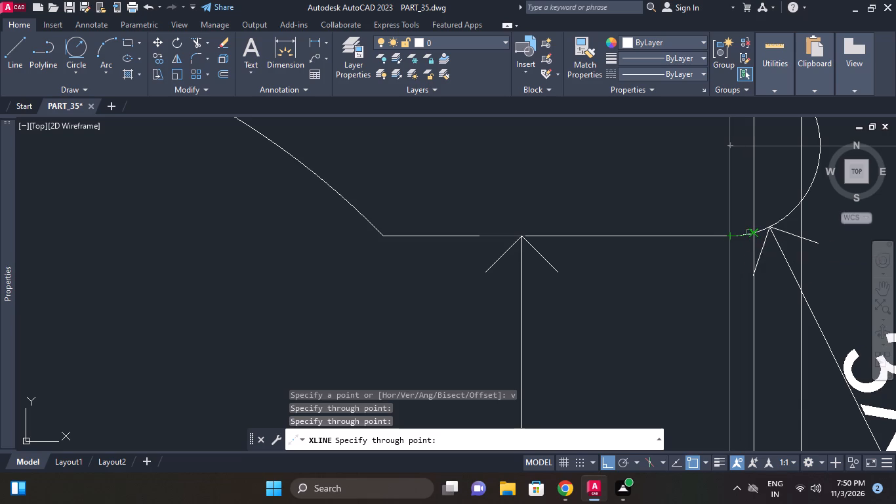
{"action": "scroll", "coordinate": [756, 234], "scroll_direction": "down", "scroll_amount": 1}
{"action": "middle_click_drag", "start_coordinate": [756, 236], "coordinate": [751, 282]}
{"action": "scroll", "coordinate": [737, 220], "scroll_direction": "down", "scroll_amount": 1}
{"action": "middle_click", "coordinate": [736, 227]}
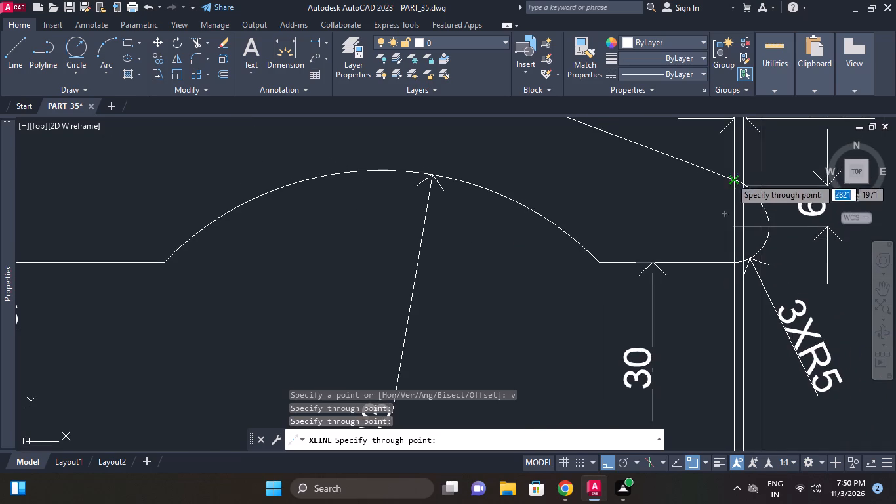
{"action": "scroll", "coordinate": [730, 173], "scroll_direction": "up", "scroll_amount": 1}
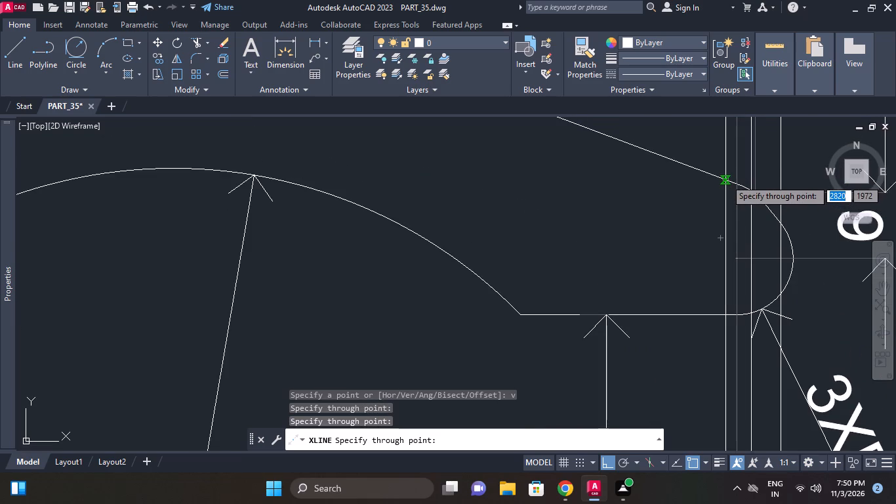
{"action": "type", "text": "end"}
{"action": "key", "text": "space"}
{"action": "left_click", "coordinate": [724, 178]}
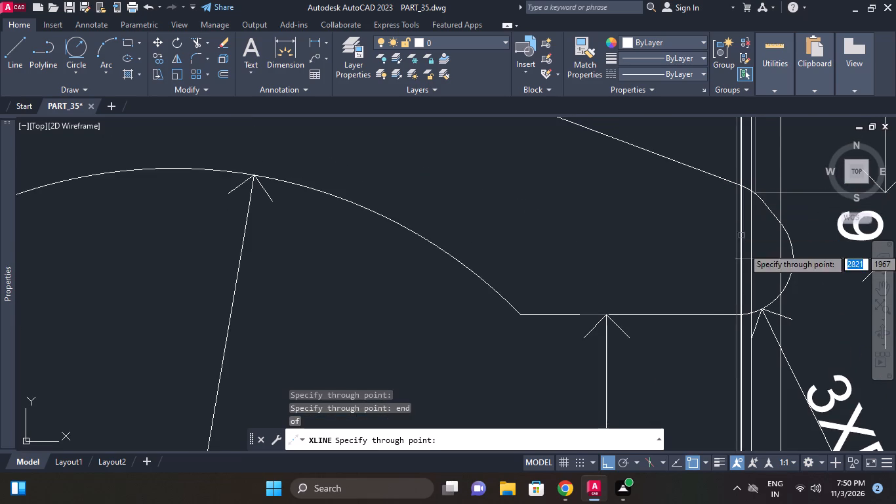
{"action": "middle_click_drag", "start_coordinate": [814, 253], "coordinate": [806, 226]}
{"action": "scroll", "coordinate": [811, 240], "scroll_direction": "down", "scroll_amount": 1}
{"action": "middle_click_drag", "start_coordinate": [787, 289], "coordinate": [758, 181]}
{"action": "middle_click_drag", "start_coordinate": [743, 274], "coordinate": [729, 167]}
{"action": "middle_click_drag", "start_coordinate": [744, 291], "coordinate": [729, 161]}
{"action": "middle_click_drag", "start_coordinate": [809, 283], "coordinate": [790, 169]}
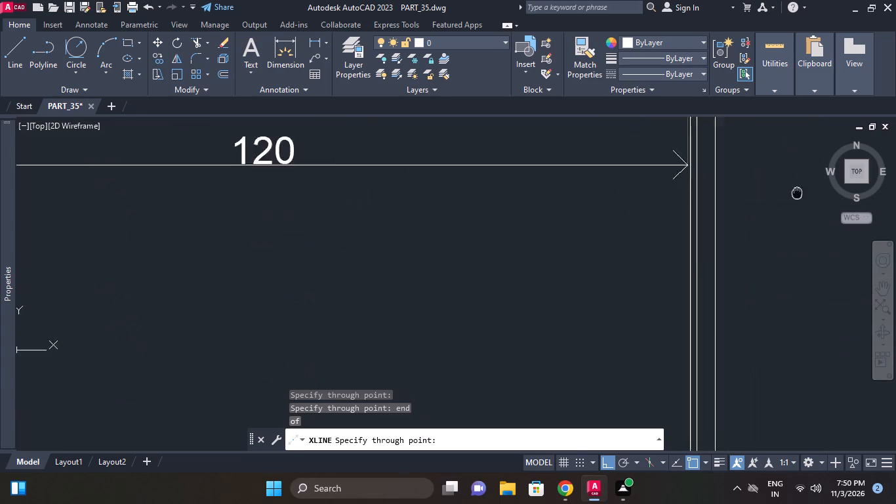
{"action": "middle_click_drag", "start_coordinate": [790, 169], "coordinate": [754, 127]}
{"action": "scroll", "coordinate": [764, 248], "scroll_direction": "down", "scroll_amount": 1}
{"action": "middle_click_drag", "start_coordinate": [764, 348], "coordinate": [764, 266]}
{"action": "scroll", "coordinate": [750, 279], "scroll_direction": "up", "scroll_amount": 1}
{"action": "key", "text": "Escape"}
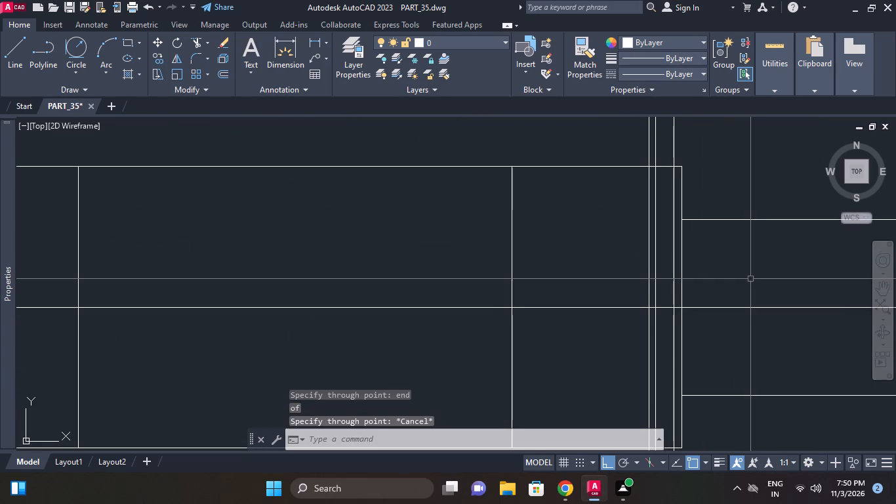
Trim the middle of the three tip construction lines above and below the projected view's outer edges.
{"action": "scroll", "coordinate": [750, 280], "scroll_direction": "up", "scroll_amount": 1}
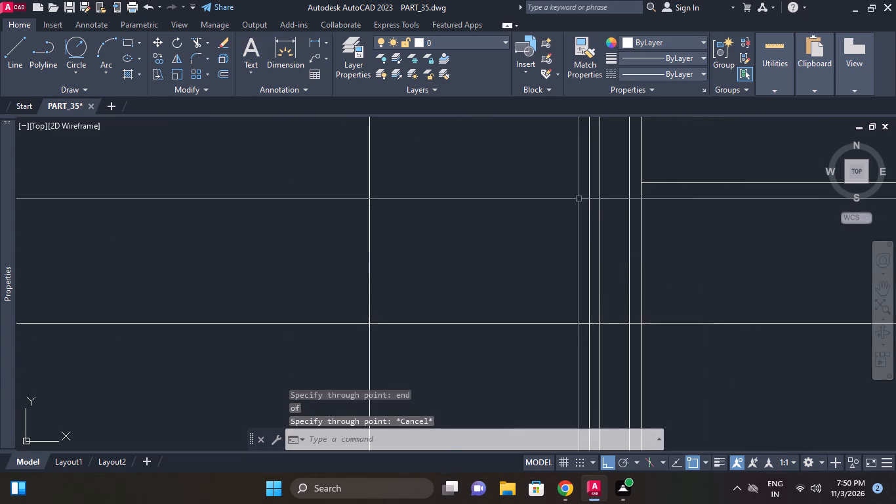
{"action": "key", "text": "Escape"}
{"action": "middle_click_drag", "start_coordinate": [585, 303], "coordinate": [586, 310]}
{"action": "scroll", "coordinate": [585, 303], "scroll_direction": "down", "scroll_amount": 1}
{"action": "key", "text": "t"}
{"action": "key", "text": "r"}
{"action": "key", "text": "space"}
{"action": "key", "text": "space"}
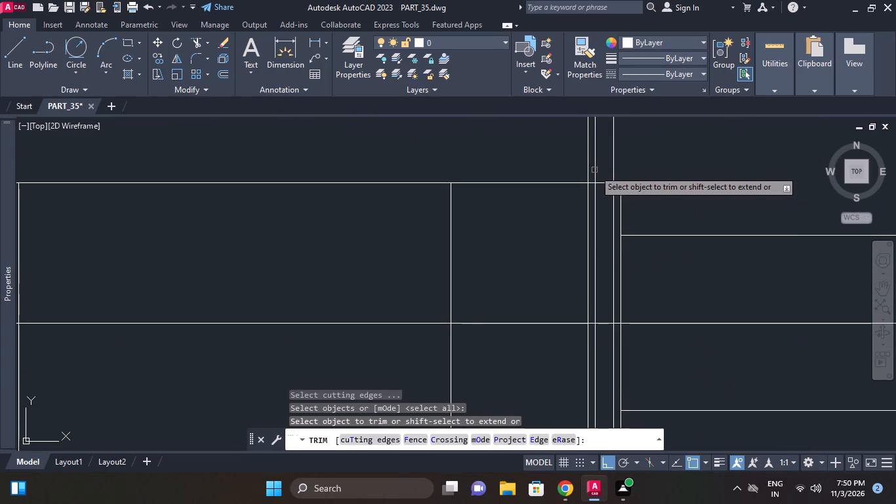
{"action": "left_click", "coordinate": [603, 171]}
{"action": "left_click", "coordinate": [594, 167]}
{"action": "scroll", "coordinate": [594, 166], "scroll_direction": "down", "scroll_amount": 1}
{"action": "middle_click", "coordinate": [594, 166]}
{"action": "middle_click_drag", "start_coordinate": [609, 277], "coordinate": [615, 209]}
{"action": "scroll", "coordinate": [613, 280], "scroll_direction": "up", "scroll_amount": 1}
{"action": "left_click", "coordinate": [597, 302]}
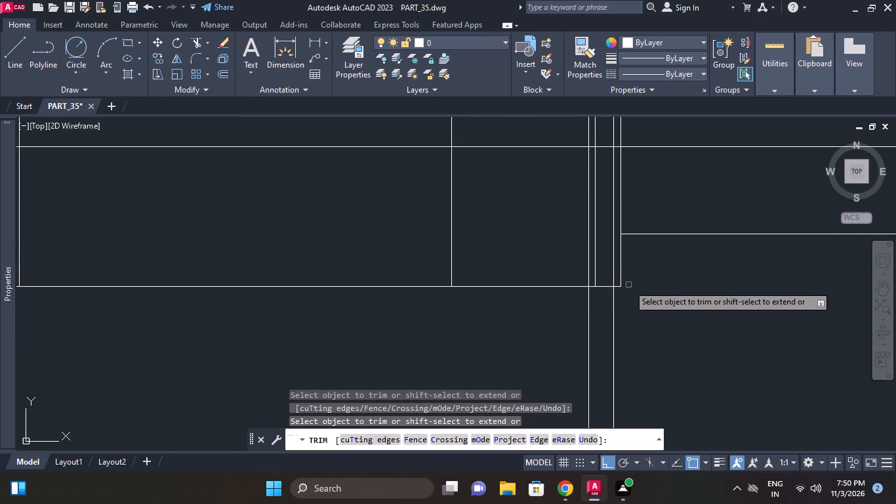
{"action": "scroll", "coordinate": [630, 285], "scroll_direction": "down", "scroll_amount": 2}
{"action": "middle_click_drag", "start_coordinate": [630, 285], "coordinate": [634, 295]}
{"action": "key", "text": "Escape"}
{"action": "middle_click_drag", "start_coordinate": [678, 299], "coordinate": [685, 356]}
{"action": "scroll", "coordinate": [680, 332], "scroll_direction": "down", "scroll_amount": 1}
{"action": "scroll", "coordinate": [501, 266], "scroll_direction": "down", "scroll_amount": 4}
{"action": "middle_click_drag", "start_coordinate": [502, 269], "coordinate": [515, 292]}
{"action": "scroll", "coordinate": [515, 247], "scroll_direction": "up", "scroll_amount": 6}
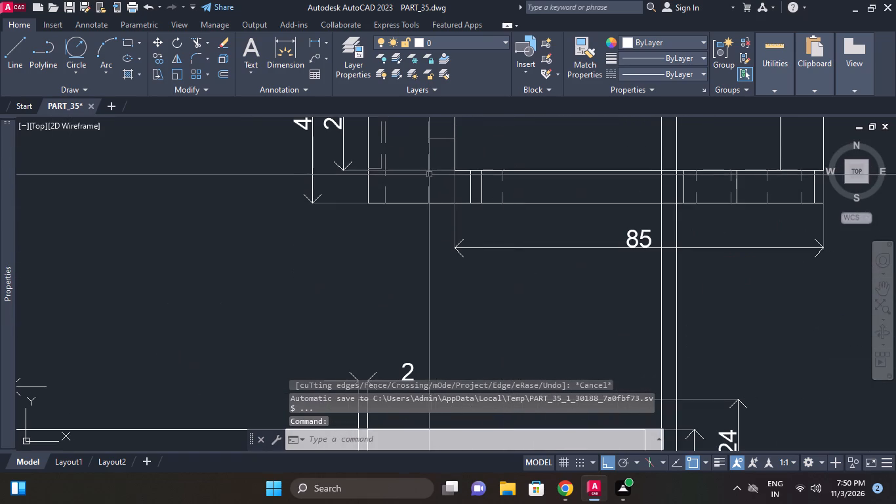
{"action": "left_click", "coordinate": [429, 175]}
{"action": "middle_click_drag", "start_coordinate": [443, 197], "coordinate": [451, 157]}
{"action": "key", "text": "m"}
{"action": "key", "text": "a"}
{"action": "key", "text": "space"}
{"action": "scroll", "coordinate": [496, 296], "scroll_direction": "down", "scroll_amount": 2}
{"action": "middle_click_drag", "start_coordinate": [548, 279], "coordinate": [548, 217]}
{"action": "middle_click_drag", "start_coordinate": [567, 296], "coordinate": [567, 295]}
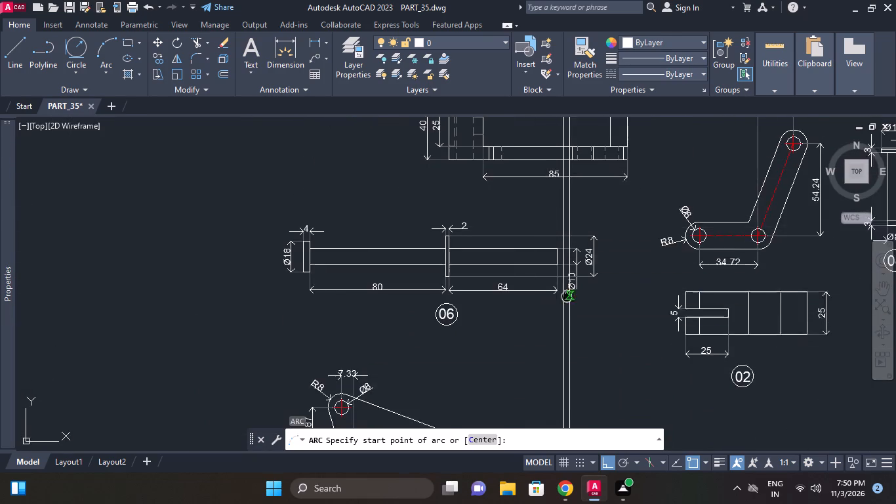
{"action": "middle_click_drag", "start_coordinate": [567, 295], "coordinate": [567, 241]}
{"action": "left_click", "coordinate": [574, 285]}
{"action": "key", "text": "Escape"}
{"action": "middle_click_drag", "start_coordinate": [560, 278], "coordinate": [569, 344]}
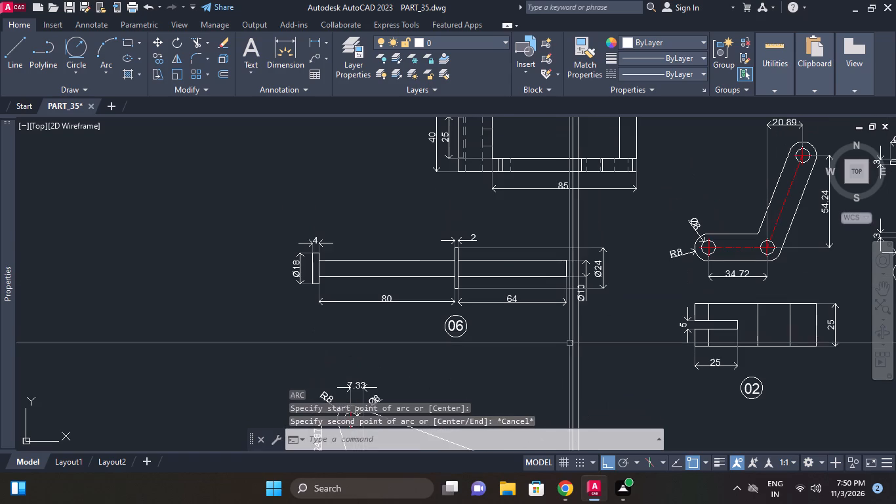
Match the two full-height vertical tip construction lines to a dashed hidden line in the 85 mm long view above.
{"action": "key", "text": "m"}
{"action": "key", "text": "a"}
{"action": "key", "text": "space"}
{"action": "middle_click_drag", "start_coordinate": [496, 239], "coordinate": [515, 317]}
{"action": "scroll", "coordinate": [508, 241], "scroll_direction": "up", "scroll_amount": 2}
{"action": "left_click", "coordinate": [492, 251]}
{"action": "scroll", "coordinate": [499, 250], "scroll_direction": "down", "scroll_amount": 2}
{"action": "middle_click_drag", "start_coordinate": [483, 203], "coordinate": [467, 115]}
{"action": "left_click", "coordinate": [598, 331]}
{"action": "left_click", "coordinate": [577, 330]}
{"action": "left_click", "coordinate": [594, 321]}
{"action": "left_click", "coordinate": [555, 323]}
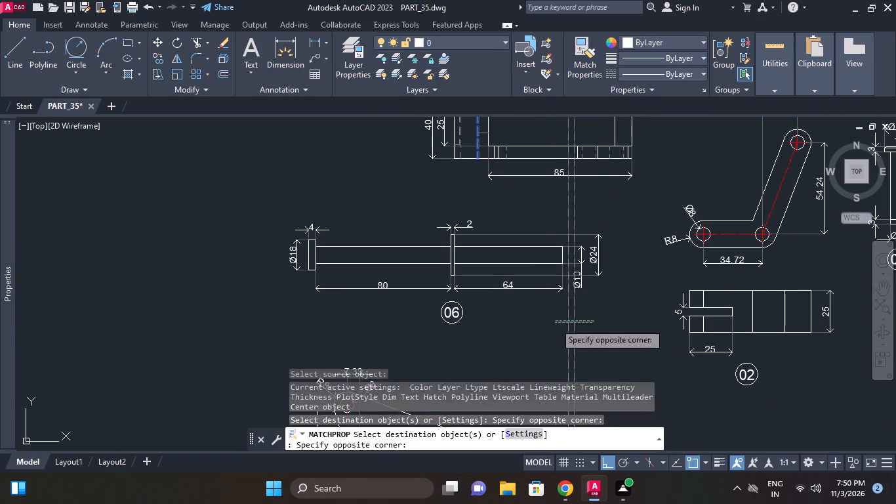
{"action": "scroll", "coordinate": [601, 263], "scroll_direction": "up", "scroll_amount": 2}
{"action": "key", "text": "Escape"}
Trim the two dashed tip lines above and below the projected view, using its upper and lower edges as cutting edges.
{"action": "middle_click_drag", "start_coordinate": [526, 275], "coordinate": [560, 270]}
{"action": "middle_click", "coordinate": [598, 301]}
{"action": "scroll", "coordinate": [598, 301], "scroll_direction": "down", "scroll_amount": 2}
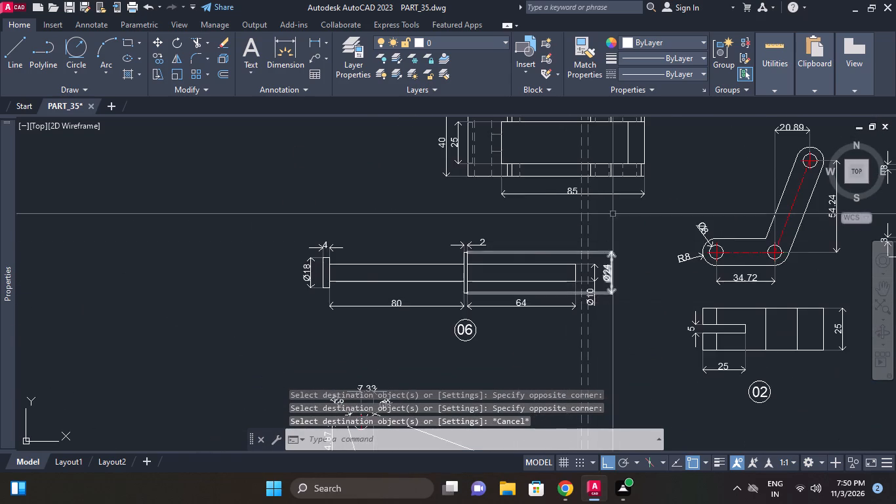
{"action": "scroll", "coordinate": [613, 207], "scroll_direction": "down", "scroll_amount": 2}
{"action": "middle_click_drag", "start_coordinate": [605, 315], "coordinate": [605, 291]}
{"action": "middle_click_drag", "start_coordinate": [605, 341], "coordinate": [603, 253]}
{"action": "scroll", "coordinate": [603, 297], "scroll_direction": "up", "scroll_amount": 6}
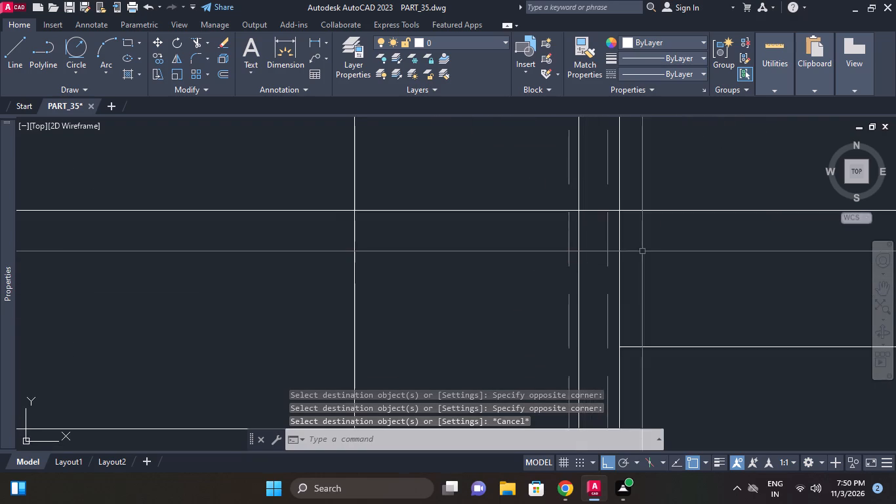
{"action": "middle_click_drag", "start_coordinate": [643, 251], "coordinate": [645, 346]}
{"action": "key", "text": "Escape"}
{"action": "middle_click_drag", "start_coordinate": [602, 243], "coordinate": [615, 394]}
{"action": "key", "text": "r"}
{"action": "key", "text": "Escape"}
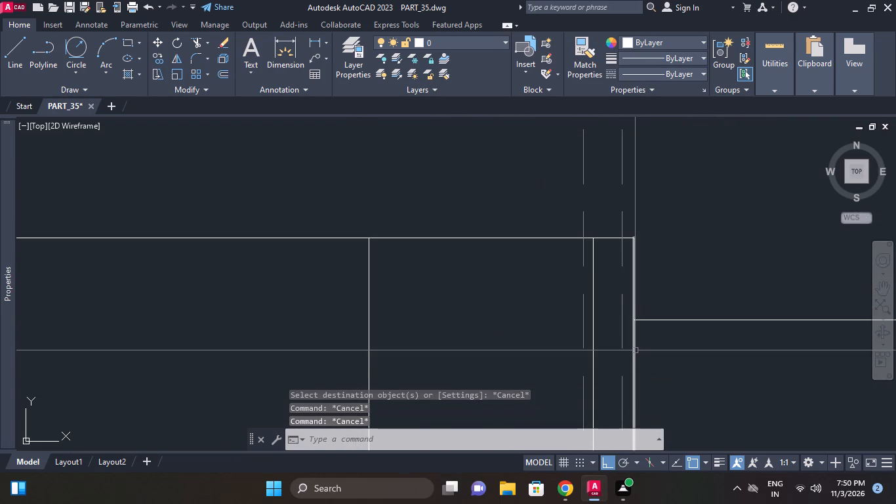
{"action": "type", "text": "tr"}
{"action": "key", "text": "space"}
{"action": "left_click", "coordinate": [543, 241]}
{"action": "left_click", "coordinate": [537, 225]}
{"action": "scroll", "coordinate": [537, 225], "scroll_direction": "down", "scroll_amount": 2}
{"action": "middle_click_drag", "start_coordinate": [537, 225], "coordinate": [542, 235]}
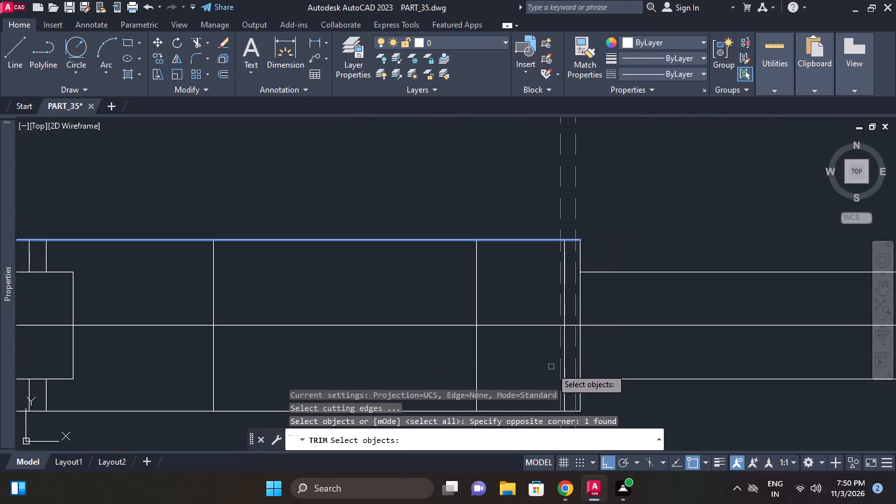
{"action": "middle_click_drag", "start_coordinate": [547, 355], "coordinate": [566, 236]}
{"action": "left_click_drag", "start_coordinate": [546, 329], "coordinate": [544, 314]}
{"action": "left_click", "coordinate": [535, 273]}
{"action": "key", "text": "space"}
{"action": "left_click", "coordinate": [605, 330]}
{"action": "left_click", "coordinate": [554, 332]}
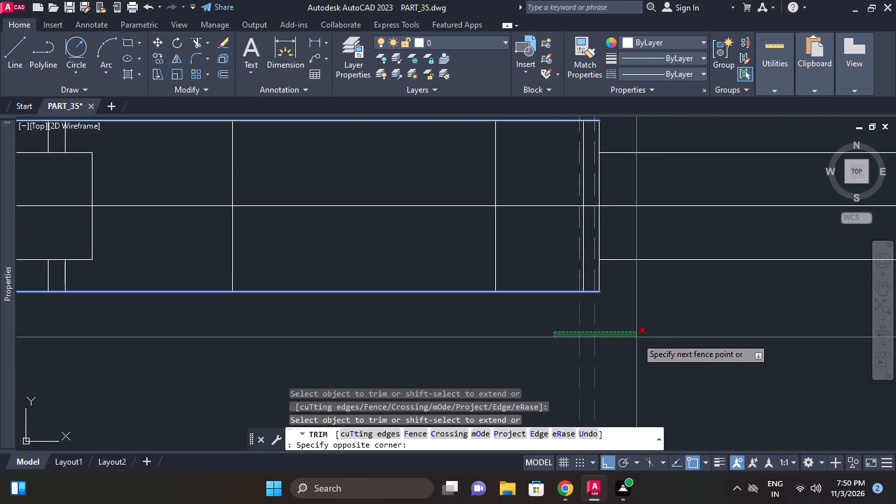
{"action": "left_click", "coordinate": [637, 338]}
{"action": "scroll", "coordinate": [657, 308], "scroll_direction": "down", "scroll_amount": 1}
{"action": "middle_click_drag", "start_coordinate": [657, 311], "coordinate": [661, 337]}
{"action": "left_click", "coordinate": [636, 188]}
{"action": "left_click", "coordinate": [582, 186]}
{"action": "right_click", "coordinate": [582, 186]}
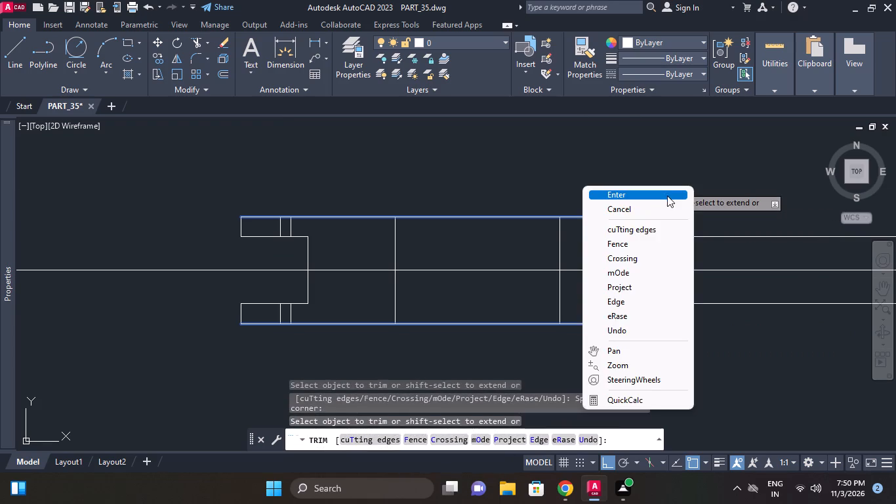
{"action": "left_click", "coordinate": [667, 196]}
{"action": "key", "text": "Escape"}
Erase the horizontal centre construction line and the two slot construction lines extending beyond the projected view's tip end.
{"action": "middle_click_drag", "start_coordinate": [700, 240], "coordinate": [699, 253]}
{"action": "scroll", "coordinate": [700, 242], "scroll_direction": "down", "scroll_amount": 1}
{"action": "key", "text": "Escape"}
{"action": "middle_click", "coordinate": [655, 274]}
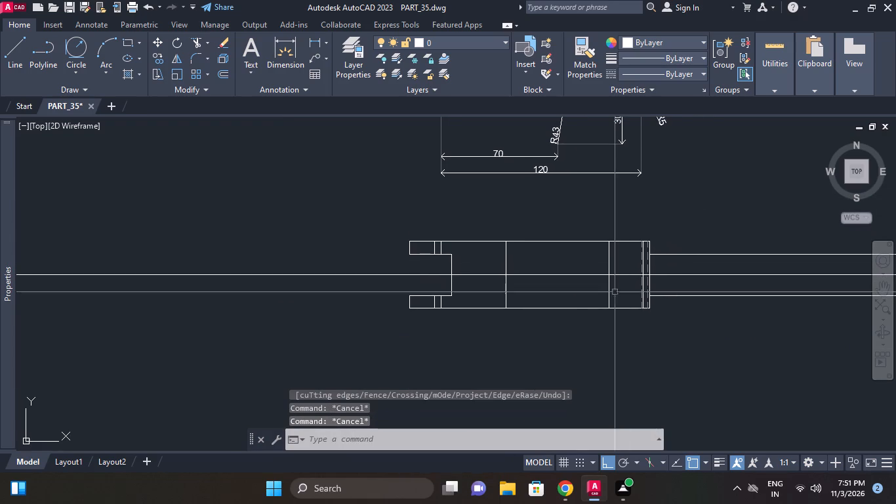
{"action": "key", "text": "e"}
{"action": "key", "text": "space"}
{"action": "left_click", "coordinate": [548, 278]}
{"action": "left_click", "coordinate": [547, 264]}
{"action": "right_click", "coordinate": [547, 264]}
{"action": "left_click_drag", "start_coordinate": [703, 331], "coordinate": [703, 320]}
{"action": "left_click", "coordinate": [685, 250]}
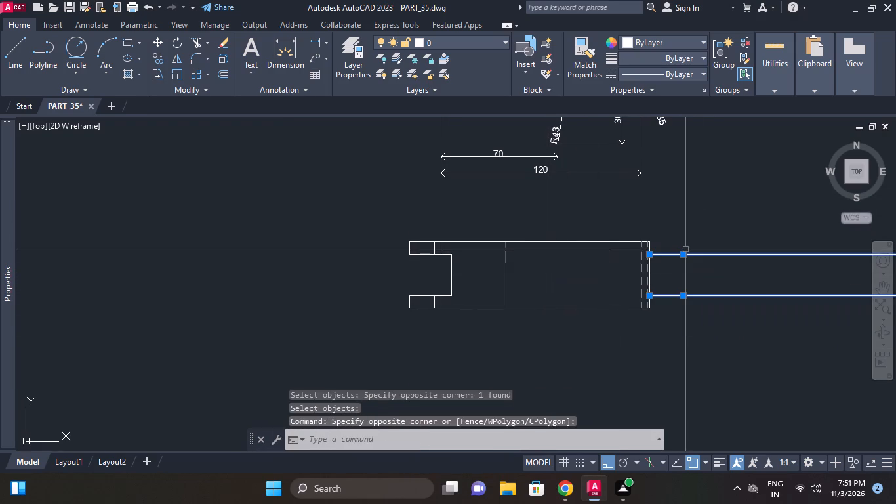
{"action": "key", "text": "e"}
{"action": "key", "text": "space"}
{"action": "scroll", "coordinate": [686, 295], "scroll_direction": "down", "scroll_amount": 1}
{"action": "middle_click_drag", "start_coordinate": [686, 296], "coordinate": [691, 311]}
{"action": "key", "text": "Escape"}
Add a vertical linear dimension across the slot opening at the projected view's open end.
{"action": "middle_click_drag", "start_coordinate": [634, 301], "coordinate": [644, 291]}
{"action": "key", "text": "d"}
{"action": "key", "text": "l"}
{"action": "key", "text": "i"}
{"action": "key", "text": "space"}
{"action": "scroll", "coordinate": [537, 291], "scroll_direction": "up", "scroll_amount": 1}
{"action": "left_click", "coordinate": [524, 306]}
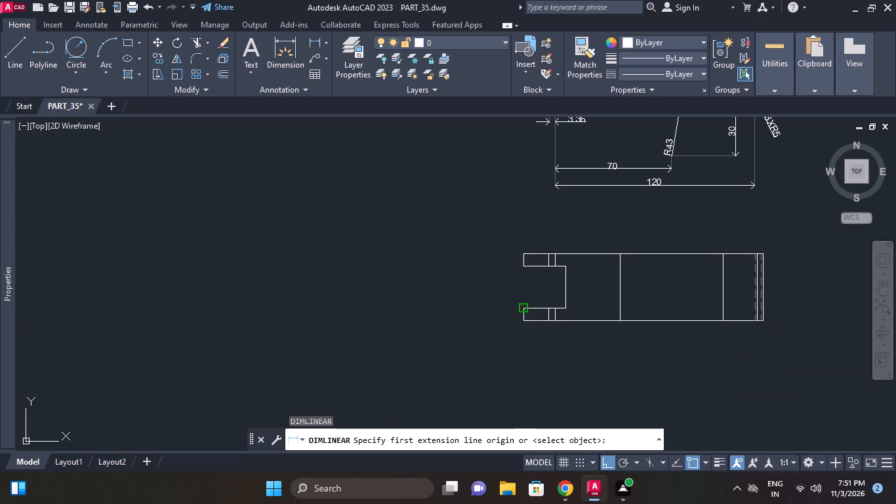
{"action": "left_click", "coordinate": [527, 268]}
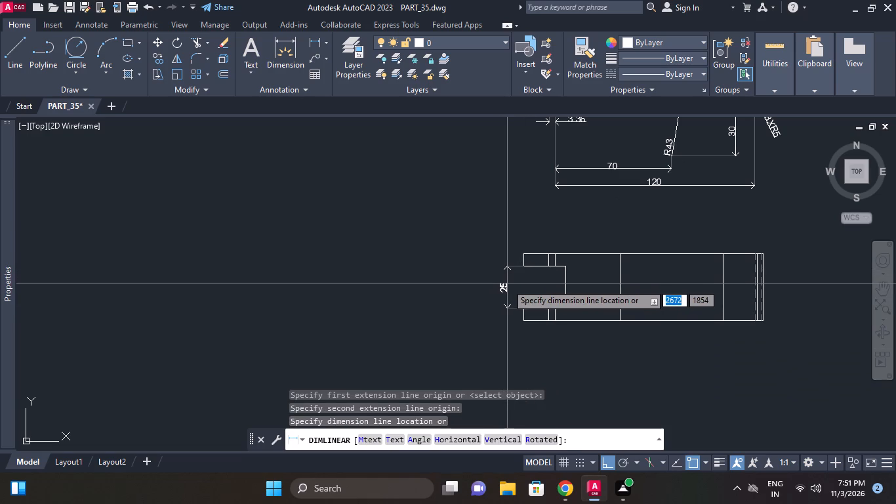
{"action": "left_click", "coordinate": [507, 283]}
Dimension the projected view's overall width along its tip-end edge, placing the dimension outside the view.
{"action": "key", "text": "space"}
{"action": "scroll", "coordinate": [769, 264], "scroll_direction": "up", "scroll_amount": 2}
{"action": "key", "text": "space"}
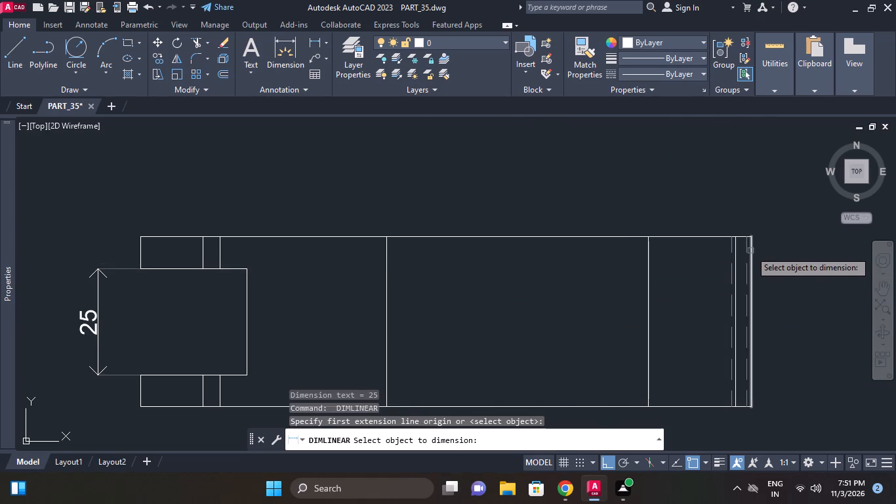
{"action": "left_click", "coordinate": [750, 251]}
{"action": "left_click", "coordinate": [787, 261]}
{"action": "key", "text": "Escape"}
Move the whole projected view with its dimensions slightly up toward the profile view.
{"action": "scroll", "coordinate": [788, 274], "scroll_direction": "down", "scroll_amount": 3}
{"action": "left_click_drag", "start_coordinate": [804, 350], "coordinate": [798, 343]}
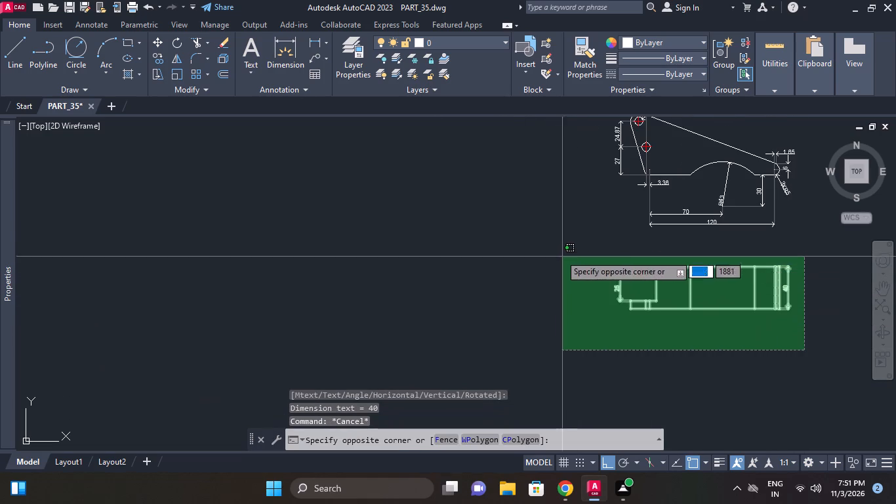
{"action": "left_click", "coordinate": [560, 241]}
{"action": "key", "text": "m"}
{"action": "key", "text": "space"}
{"action": "left_click", "coordinate": [769, 340]}
{"action": "left_click", "coordinate": [770, 326]}
{"action": "key", "text": "Escape"}
Draw a 60 mm horizontal centre line in the empty space beside the profile view's rounded tip.
{"action": "scroll", "coordinate": [774, 272], "scroll_direction": "down", "scroll_amount": 1}
{"action": "middle_click_drag", "start_coordinate": [767, 272], "coordinate": [535, 287]}
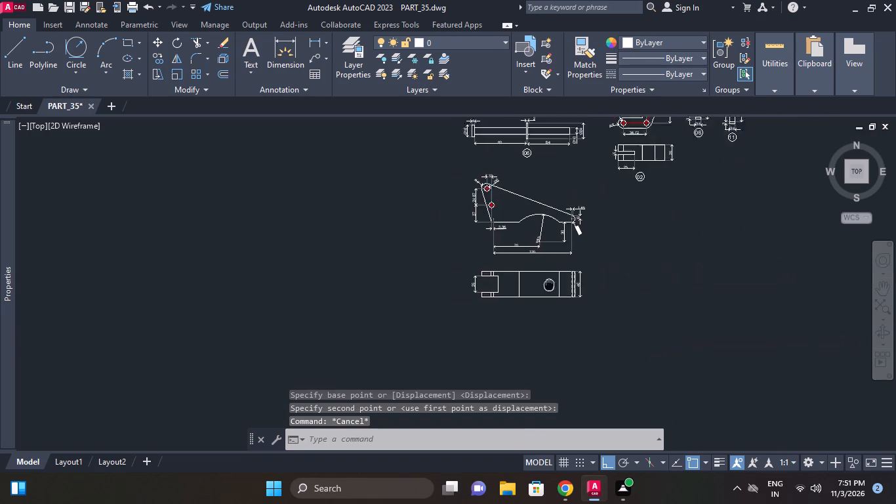
{"action": "middle_click_drag", "start_coordinate": [535, 287], "coordinate": [525, 287]}
{"action": "middle_click_drag", "start_coordinate": [601, 262], "coordinate": [603, 295]}
{"action": "scroll", "coordinate": [601, 262], "scroll_direction": "down", "scroll_amount": 1}
{"action": "middle_click_drag", "start_coordinate": [579, 320], "coordinate": [573, 320]}
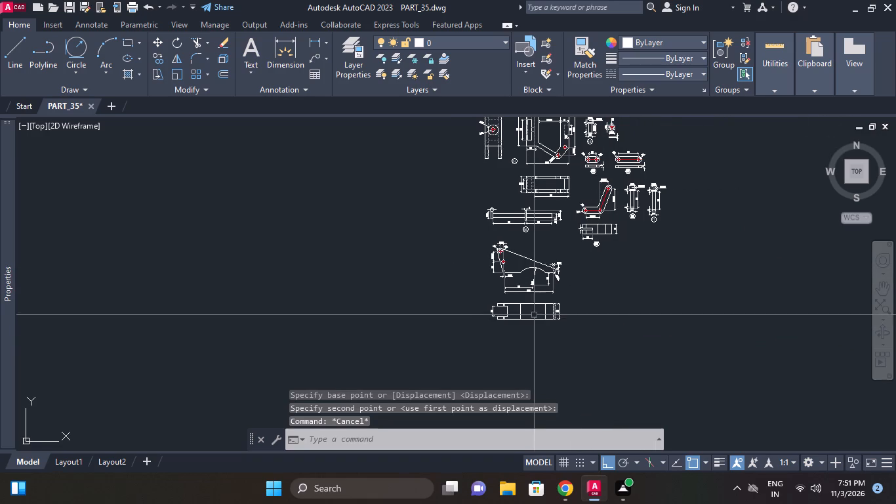
{"action": "middle_click_drag", "start_coordinate": [669, 326], "coordinate": [597, 324]}
{"action": "scroll", "coordinate": [597, 324], "scroll_direction": "up", "scroll_amount": 1}
{"action": "key", "text": "l"}
{"action": "key", "text": "space"}
{"action": "scroll", "coordinate": [505, 253], "scroll_direction": "up", "scroll_amount": 1}
{"action": "left_click", "coordinate": [501, 251]}
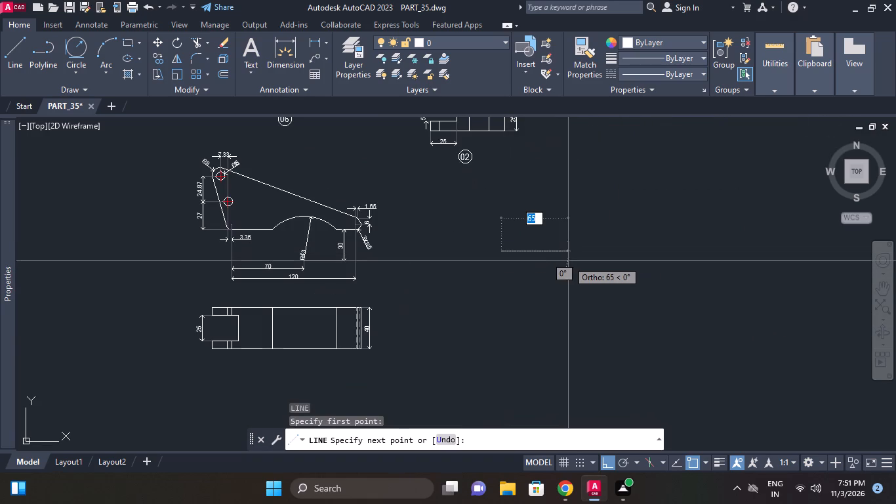
{"action": "key", "text": "6"}
{"action": "key", "text": "0"}
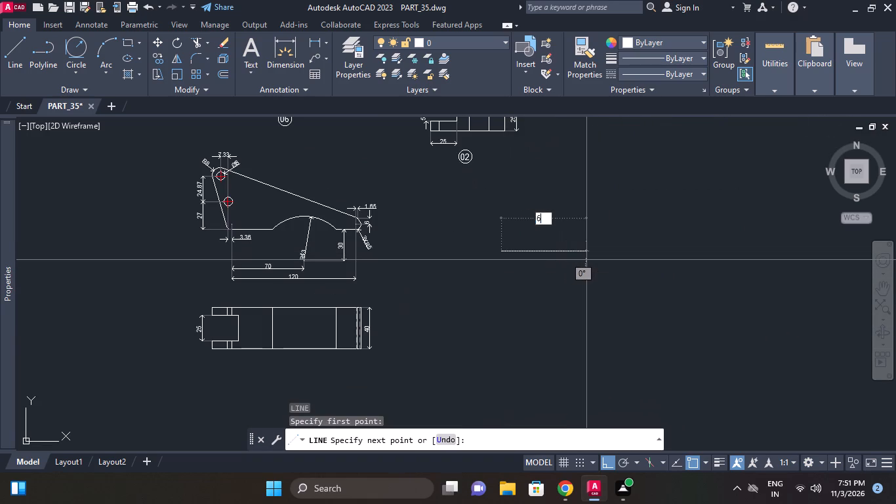
{"action": "key", "text": "Return"}
{"action": "key", "text": "Return"}
Draw concentric circles of 8 mm diameter and 10 mm radius at the left end of the 60 mm line.
{"action": "middle_click_drag", "start_coordinate": [535, 263], "coordinate": [531, 291]}
{"action": "scroll", "coordinate": [531, 291], "scroll_direction": "up", "scroll_amount": 1}
{"action": "type", "text": "c"}
{"action": "key", "text": "space"}
{"action": "middle_click", "coordinate": [524, 278]}
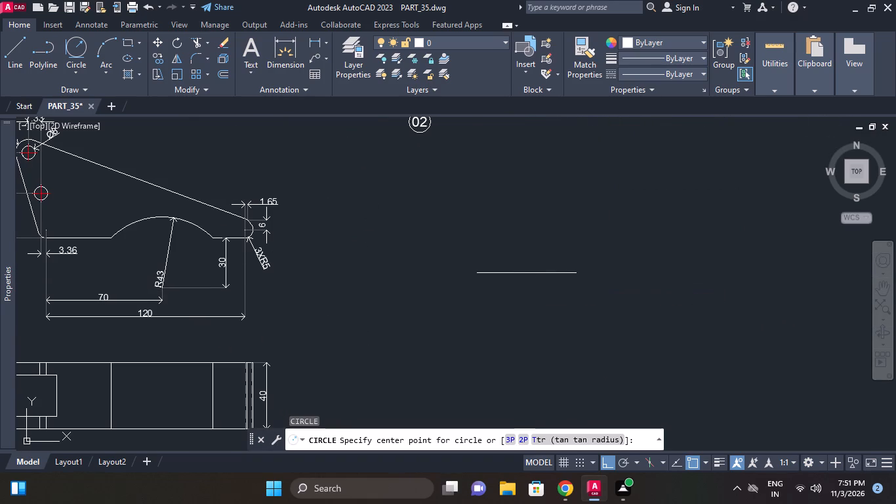
{"action": "scroll", "coordinate": [525, 278], "scroll_direction": "up", "scroll_amount": 1}
{"action": "left_click", "coordinate": [449, 266]}
{"action": "type", "text": "d 8"}
{"action": "key", "text": "space"}
{"action": "key", "text": "space"}
{"action": "left_click", "coordinate": [451, 272]}
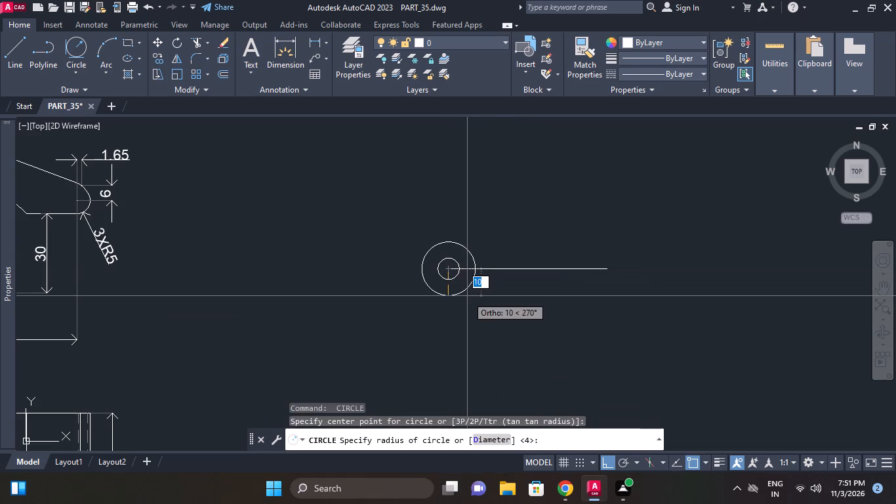
{"action": "key", "text": "1"}
{"action": "key", "text": "0"}
{"action": "key", "text": "Return"}
Copy both concentric circles from their centre to the opposite end of the 60 mm line.
{"action": "scroll", "coordinate": [468, 309], "scroll_direction": "up", "scroll_amount": 1}
{"action": "left_click_drag", "start_coordinate": [459, 303], "coordinate": [451, 291]}
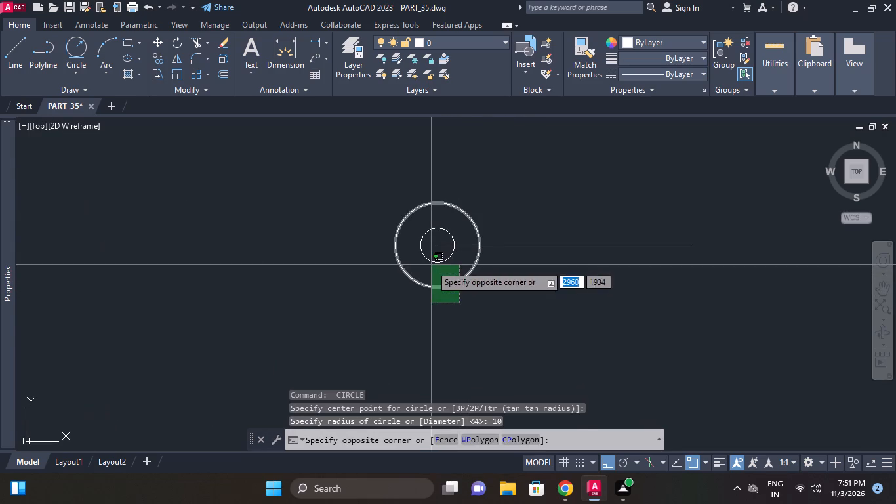
{"action": "left_click", "coordinate": [431, 265]}
{"action": "left_click", "coordinate": [430, 259]}
{"action": "key", "text": "c"}
{"action": "type", "text": "o"}
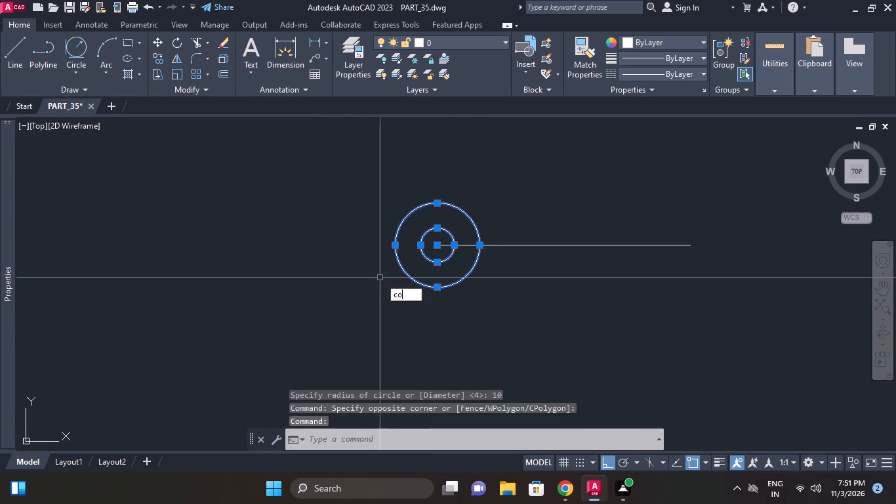
{"action": "key", "text": "space"}
{"action": "type", "text": "cen"}
{"action": "key", "text": "space"}
{"action": "left_click", "coordinate": [441, 234]}
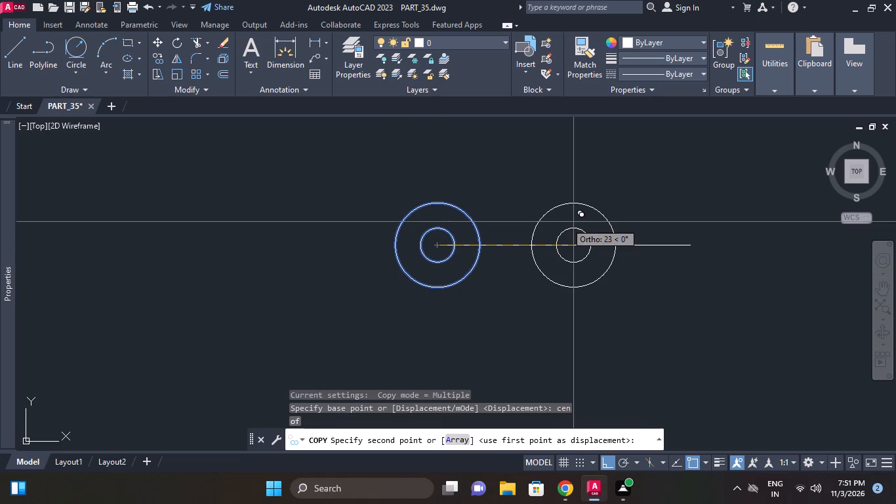
{"action": "type", "text": "end"}
{"action": "key", "text": "space"}
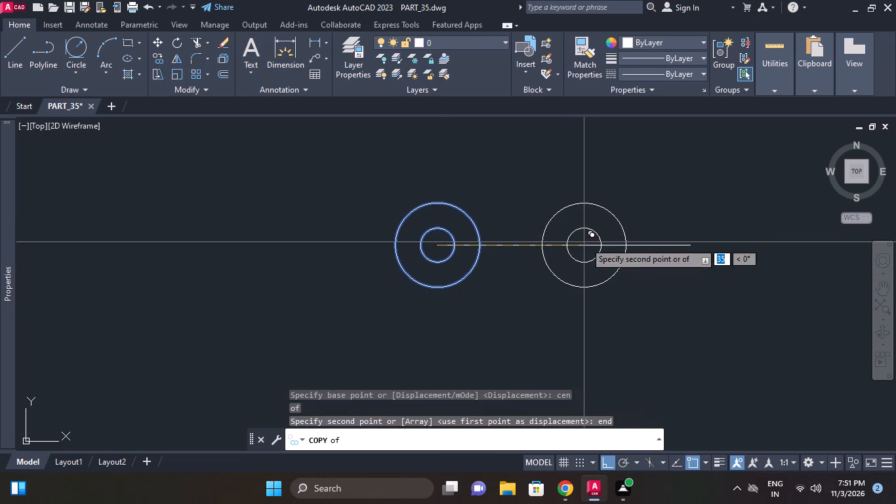
{"action": "left_click", "coordinate": [603, 249]}
{"action": "key", "text": "Escape"}
Connect the two outer circles with horizontal lines along their tops and bottoms.
{"action": "scroll", "coordinate": [641, 231], "scroll_direction": "down", "scroll_amount": 1}
{"action": "middle_click_drag", "start_coordinate": [641, 231], "coordinate": [633, 250]}
{"action": "key", "text": "l"}
{"action": "key", "text": "space"}
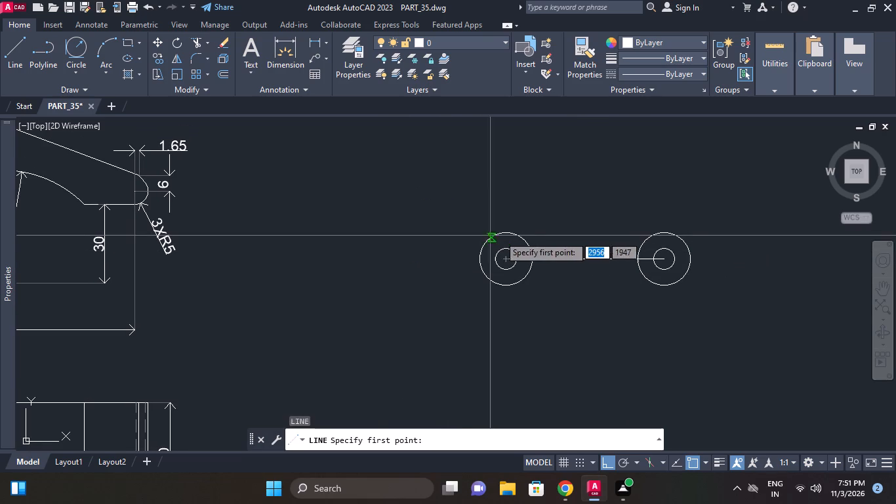
{"action": "left_click", "coordinate": [505, 233]}
{"action": "left_click", "coordinate": [662, 238]}
{"action": "key", "text": "Escape"}
{"action": "key", "text": "space"}
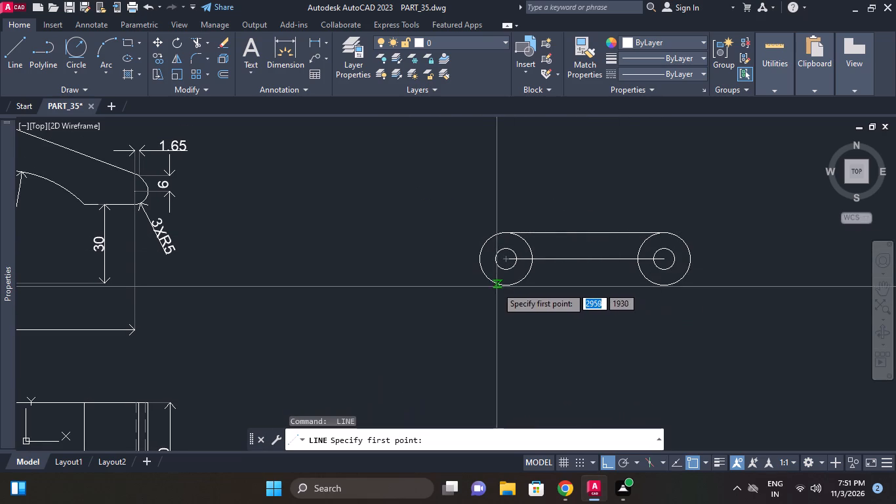
{"action": "left_click", "coordinate": [504, 287]}
{"action": "left_click", "coordinate": [664, 287]}
{"action": "key", "text": "Escape"}
Trim away the inner halves of both outer circles to leave a round-ended link outline.
{"action": "middle_click_drag", "start_coordinate": [653, 299], "coordinate": [633, 307]}
{"action": "key", "text": "t"}
{"action": "key", "text": "r"}
{"action": "key", "text": "space"}
{"action": "key", "text": "space"}
{"action": "left_click", "coordinate": [625, 283]}
{"action": "left_click", "coordinate": [624, 253]}
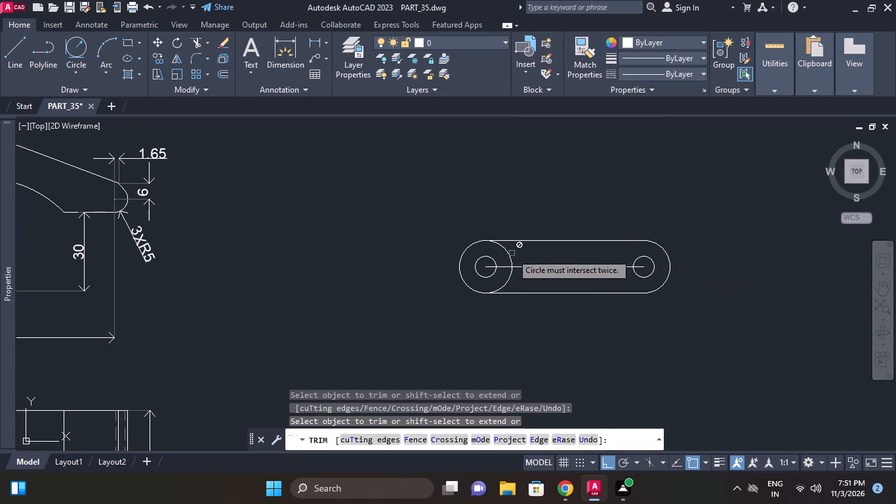
{"action": "left_click", "coordinate": [512, 253]}
{"action": "left_click", "coordinate": [508, 262]}
{"action": "left_click", "coordinate": [508, 276]}
{"action": "key", "text": "Escape"}
{"action": "scroll", "coordinate": [662, 293], "scroll_direction": "down", "scroll_amount": 3}
{"action": "middle_click", "coordinate": [662, 293]}
{"action": "key", "text": "Escape"}
{"action": "scroll", "coordinate": [634, 293], "scroll_direction": "up", "scroll_amount": 2}
Erase the 60 mm centre line running between the two holes.
{"action": "key", "text": "e"}
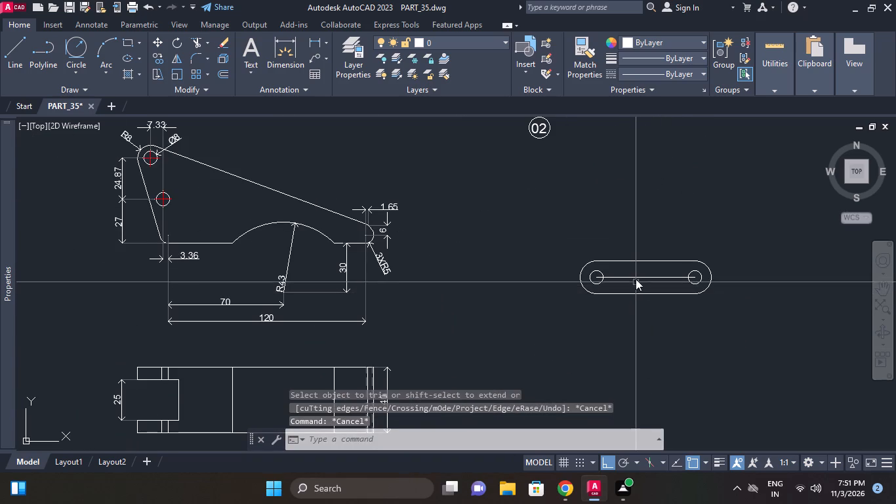
{"action": "key", "text": "space"}
{"action": "left_click", "coordinate": [636, 276]}
{"action": "right_click", "coordinate": [635, 275]}
Offset both hole circles outward by 1 mm.
{"action": "scroll", "coordinate": [620, 279], "scroll_direction": "up", "scroll_amount": 2}
{"action": "middle_click_drag", "start_coordinate": [620, 279], "coordinate": [615, 299]}
{"action": "type", "text": "o"}
{"action": "key", "text": "space"}
{"action": "key", "text": "1"}
{"action": "key", "text": "space"}
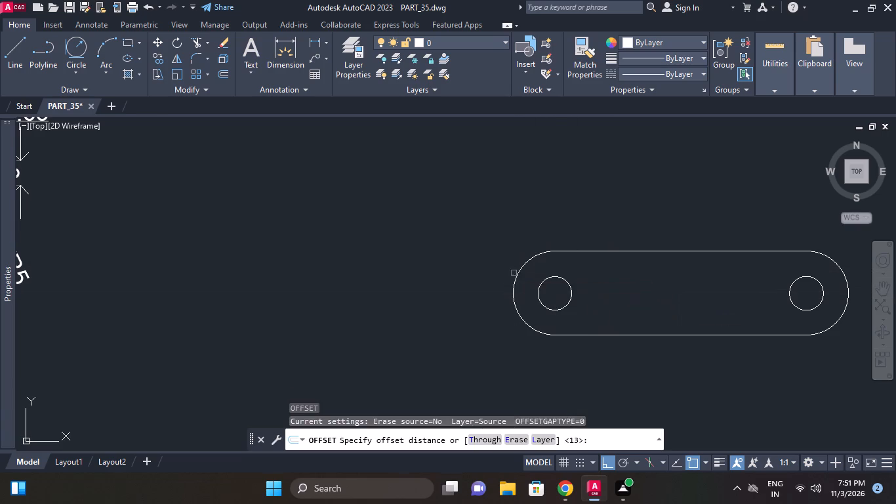
{"action": "left_click", "coordinate": [571, 288]}
{"action": "left_click", "coordinate": [576, 278]}
{"action": "middle_click_drag", "start_coordinate": [609, 281], "coordinate": [481, 294]}
{"action": "left_click", "coordinate": [697, 297]}
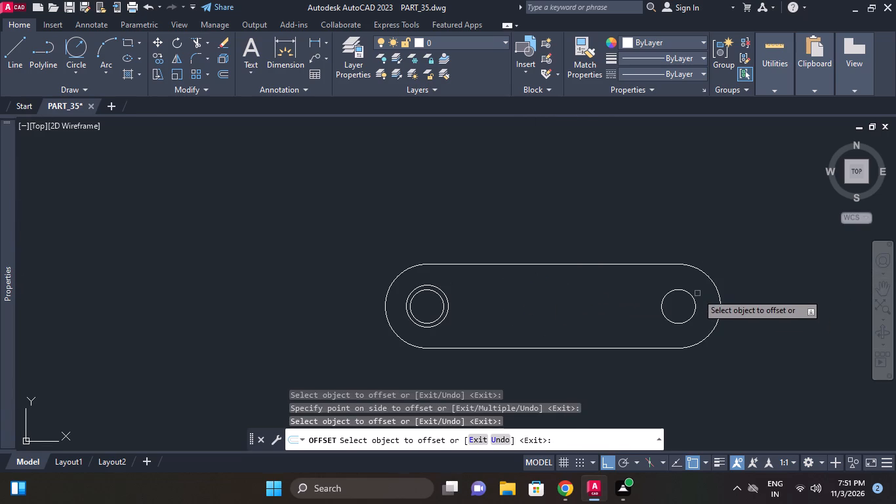
{"action": "left_click", "coordinate": [687, 295]}
{"action": "left_click", "coordinate": [691, 285]}
{"action": "key", "text": "Escape"}
Add centre marks to the offset circles around both holes of the link.
{"action": "middle_click_drag", "start_coordinate": [680, 299], "coordinate": [678, 272]}
{"action": "scroll", "coordinate": [678, 272], "scroll_direction": "up", "scroll_amount": 1}
{"action": "type", "text": "cm"}
{"action": "key", "text": "space"}
{"action": "scroll", "coordinate": [681, 264], "scroll_direction": "up", "scroll_amount": 1}
{"action": "left_click", "coordinate": [686, 247]}
{"action": "scroll", "coordinate": [594, 249], "scroll_direction": "down", "scroll_amount": 1}
{"action": "middle_click_drag", "start_coordinate": [594, 249], "coordinate": [790, 265]}
{"action": "scroll", "coordinate": [479, 269], "scroll_direction": "up", "scroll_amount": 1}
{"action": "left_click", "coordinate": [447, 268]}
{"action": "scroll", "coordinate": [482, 274], "scroll_direction": "down", "scroll_amount": 1}
{"action": "key", "text": "Escape"}
Erase the two offset circles around the holes, keeping the centre marks.
{"action": "left_click", "coordinate": [462, 274]}
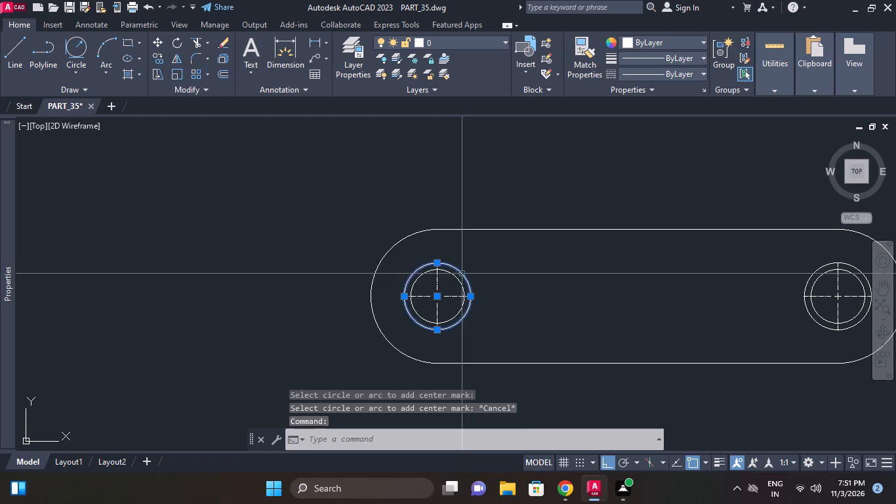
{"action": "key", "text": "e"}
{"action": "key", "text": "space"}
{"action": "left_click", "coordinate": [813, 272]}
{"action": "key", "text": "e"}
{"action": "key", "text": "space"}
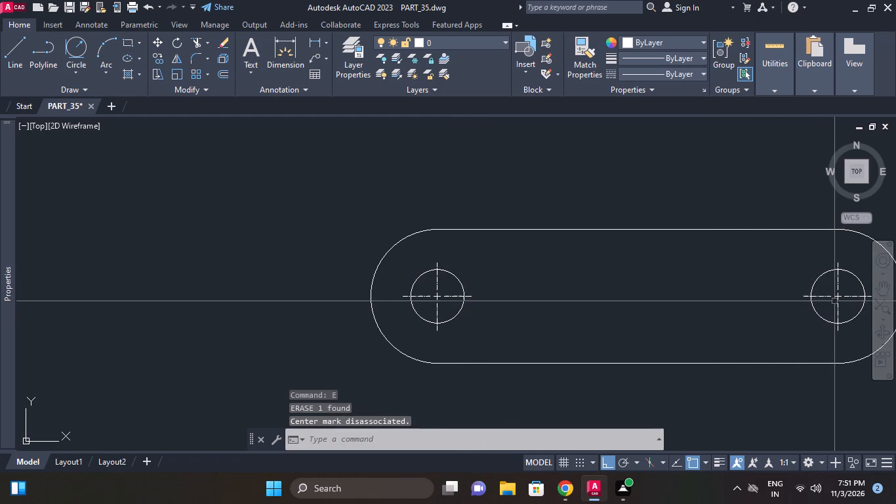
Change the colour of both centre marks to red.
{"action": "left_click", "coordinate": [833, 299]}
{"action": "left_click", "coordinate": [429, 293]}
{"action": "left_click", "coordinate": [439, 295]}
{"action": "left_click", "coordinate": [436, 299]}
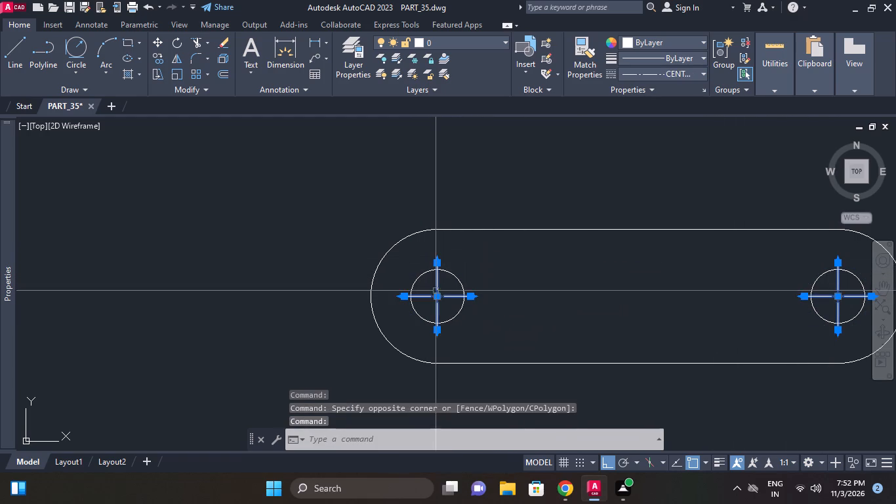
{"action": "left_click", "coordinate": [695, 44]}
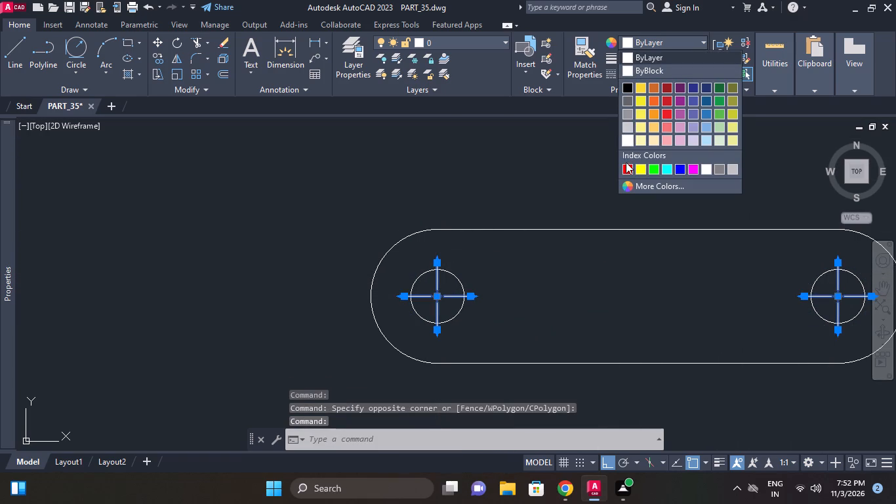
{"action": "left_click", "coordinate": [625, 167]}
{"action": "key", "text": "Escape"}
Draw a horizontal line between the facing edges of the link's two holes.
{"action": "scroll", "coordinate": [537, 294], "scroll_direction": "down", "scroll_amount": 1}
{"action": "middle_click", "coordinate": [537, 294]}
{"action": "scroll", "coordinate": [534, 291], "scroll_direction": "up", "scroll_amount": 1}
{"action": "key", "text": "l"}
{"action": "key", "text": "space"}
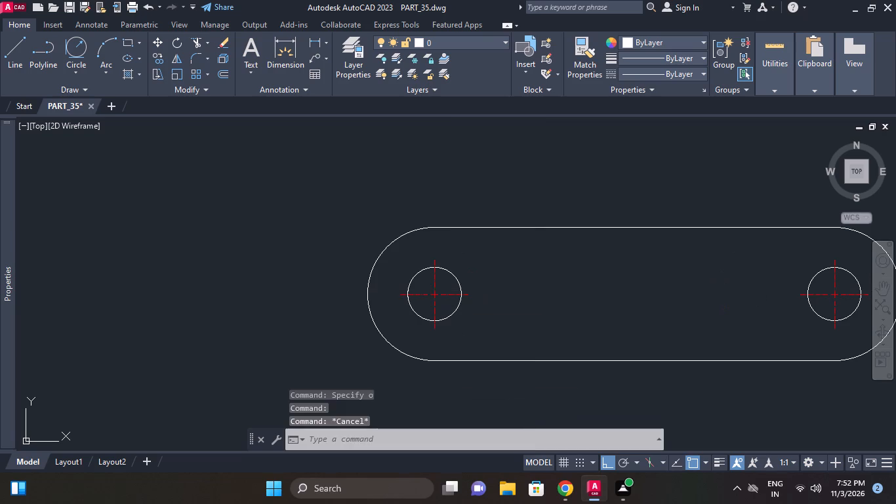
{"action": "left_click", "coordinate": [465, 295]}
{"action": "left_click", "coordinate": [807, 298]}
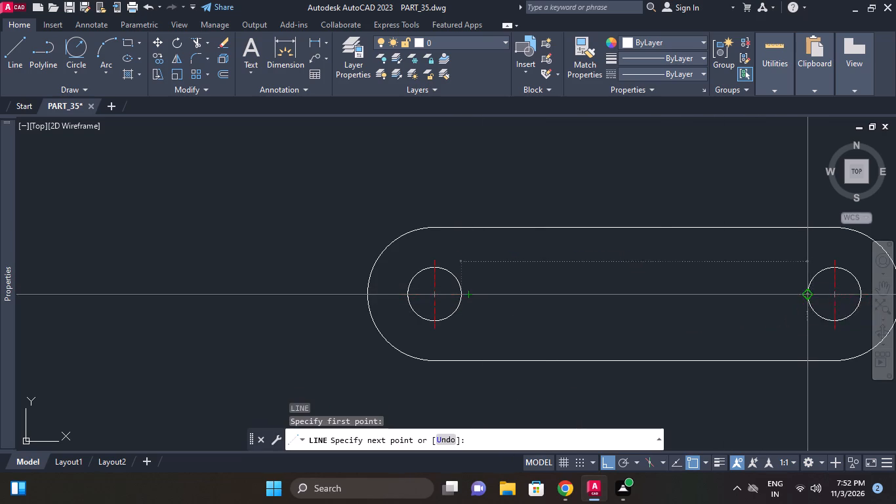
{"action": "key", "text": "Escape"}
Match the new line between the holes to the properties of the centre line on part 02's angled arm.
{"action": "scroll", "coordinate": [615, 264], "scroll_direction": "down", "scroll_amount": 2}
{"action": "middle_click_drag", "start_coordinate": [617, 278], "coordinate": [623, 315]}
{"action": "key", "text": "m"}
{"action": "key", "text": "a"}
{"action": "key", "text": "space"}
{"action": "scroll", "coordinate": [559, 276], "scroll_direction": "down", "scroll_amount": 1}
{"action": "scroll", "coordinate": [491, 271], "scroll_direction": "down", "scroll_amount": 2}
{"action": "middle_click_drag", "start_coordinate": [493, 275], "coordinate": [516, 309]}
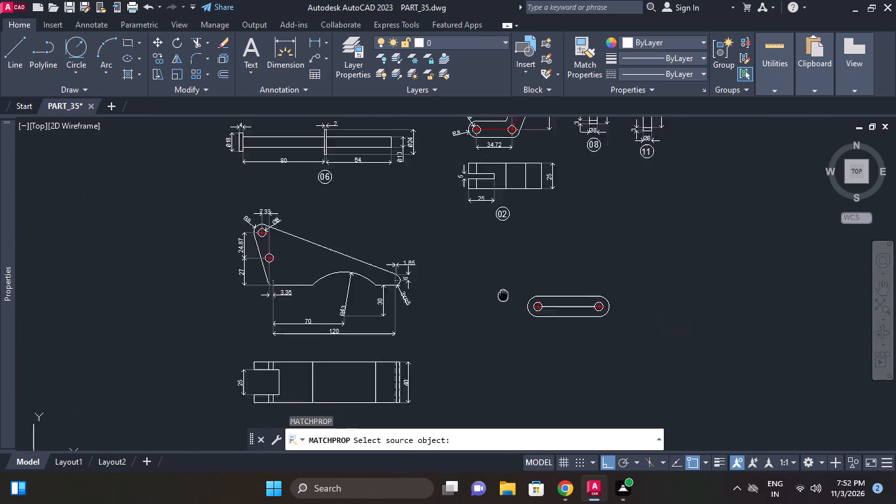
{"action": "middle_click_drag", "start_coordinate": [516, 309], "coordinate": [544, 312]}
{"action": "scroll", "coordinate": [556, 184], "scroll_direction": "up", "scroll_amount": 3}
{"action": "left_click", "coordinate": [559, 196]}
{"action": "left_click", "coordinate": [560, 199]}
{"action": "scroll", "coordinate": [563, 197], "scroll_direction": "down", "scroll_amount": 2}
{"action": "middle_click_drag", "start_coordinate": [563, 197], "coordinate": [567, 172]}
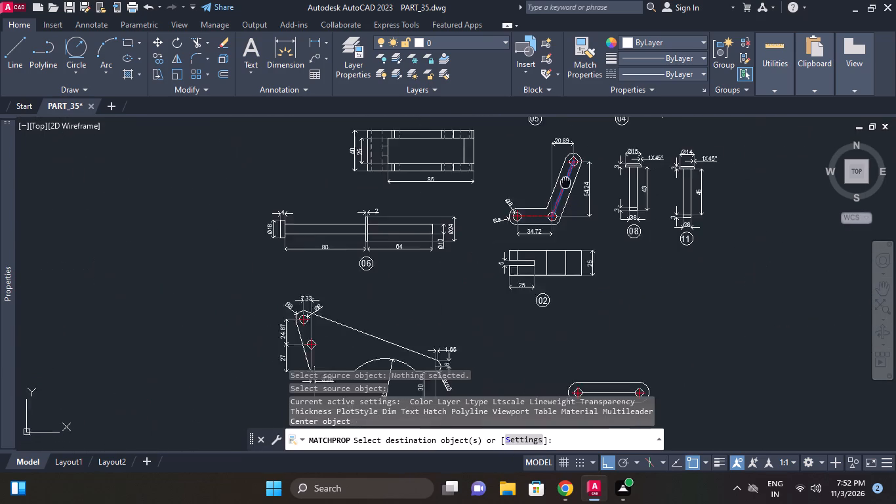
{"action": "middle_click_drag", "start_coordinate": [567, 172], "coordinate": [568, 165]}
{"action": "middle_click_drag", "start_coordinate": [597, 276], "coordinate": [579, 185]}
{"action": "scroll", "coordinate": [591, 275], "scroll_direction": "up", "scroll_amount": 2}
{"action": "left_click", "coordinate": [592, 285]}
{"action": "left_click", "coordinate": [579, 297]}
{"action": "key", "text": "Escape"}
Move the whole link with its holes and centre lines straight up a short distance.
{"action": "middle_click_drag", "start_coordinate": [613, 268], "coordinate": [610, 259]}
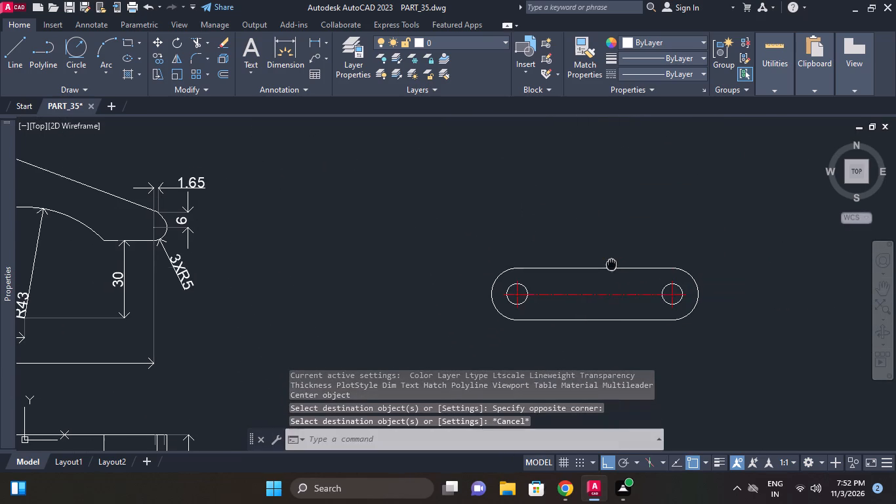
{"action": "middle_click_drag", "start_coordinate": [610, 259], "coordinate": [605, 229]}
{"action": "scroll", "coordinate": [627, 277], "scroll_direction": "down", "scroll_amount": 1}
{"action": "middle_click", "coordinate": [627, 277]}
{"action": "key", "text": "Escape"}
{"action": "left_click", "coordinate": [503, 226]}
{"action": "left_click", "coordinate": [696, 314]}
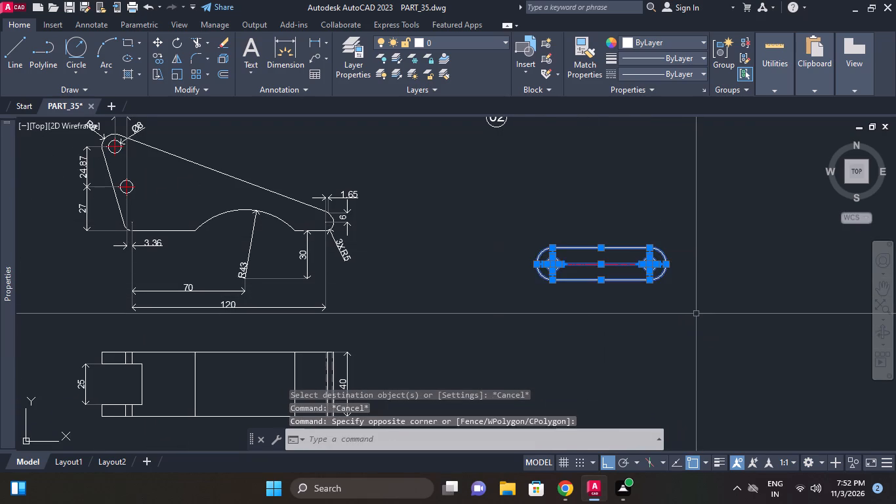
{"action": "key", "text": "m"}
{"action": "key", "text": "space"}
{"action": "left_click", "coordinate": [668, 338]}
{"action": "left_click", "coordinate": [664, 302]}
{"action": "key", "text": "Escape"}
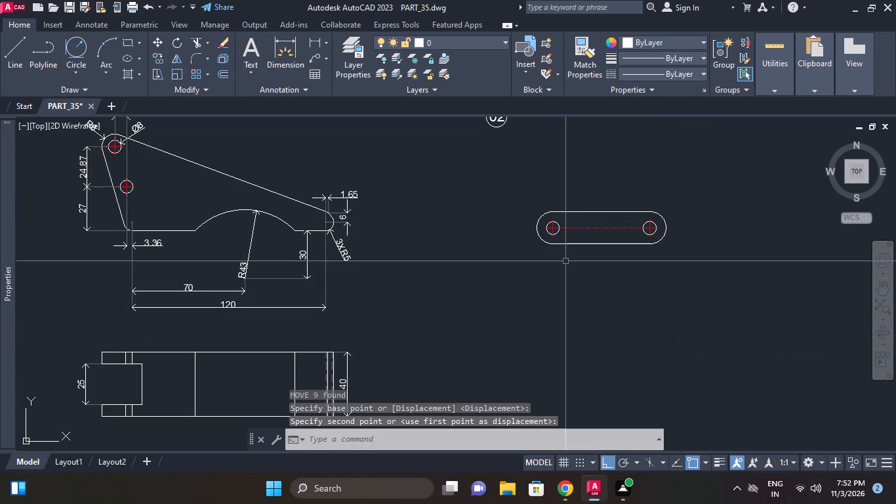
Place vertical construction lines through the outermost points of the link's two rounded ends.
{"action": "type", "text": "xl"}
{"action": "key", "text": "space"}
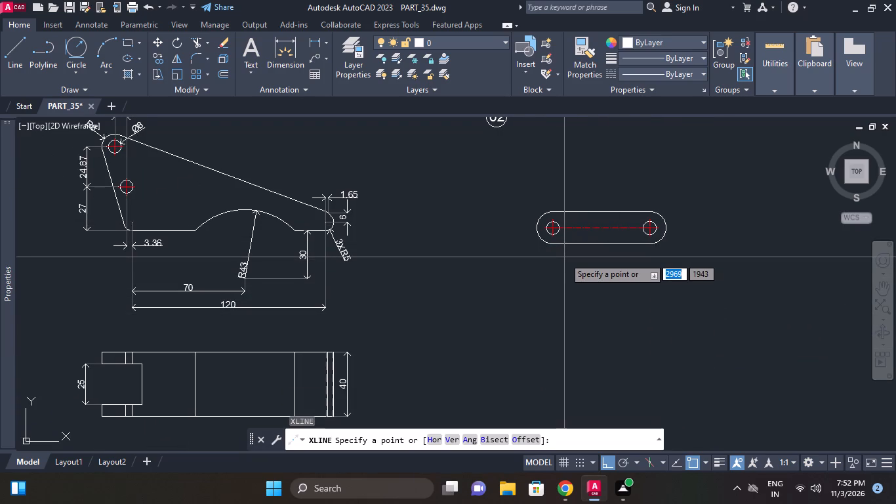
{"action": "key", "text": "v"}
{"action": "key", "text": "space"}
{"action": "left_click", "coordinate": [533, 227]}
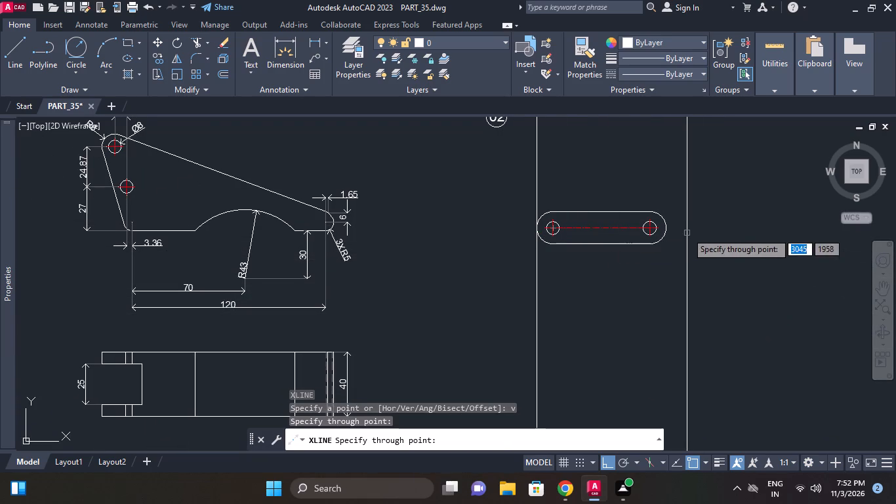
{"action": "left_click", "coordinate": [663, 228]}
{"action": "key", "text": "Escape"}
Draw a horizontal line below the link, crossing both vertical construction lines.
{"action": "middle_click", "coordinate": [706, 272]}
{"action": "key", "text": "l"}
{"action": "key", "text": "space"}
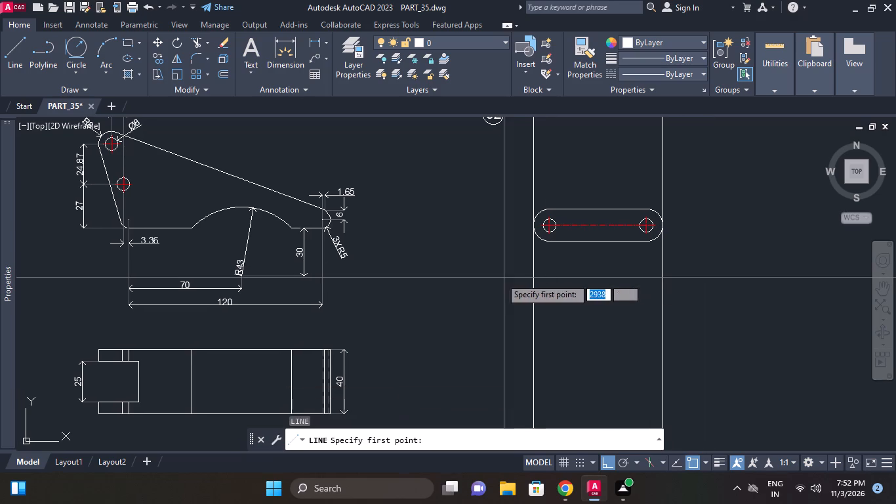
{"action": "left_click_drag", "start_coordinate": [498, 277], "coordinate": [514, 285]}
{"action": "left_click", "coordinate": [765, 290]}
{"action": "key", "text": "Escape"}
{"action": "middle_click", "coordinate": [699, 306]}
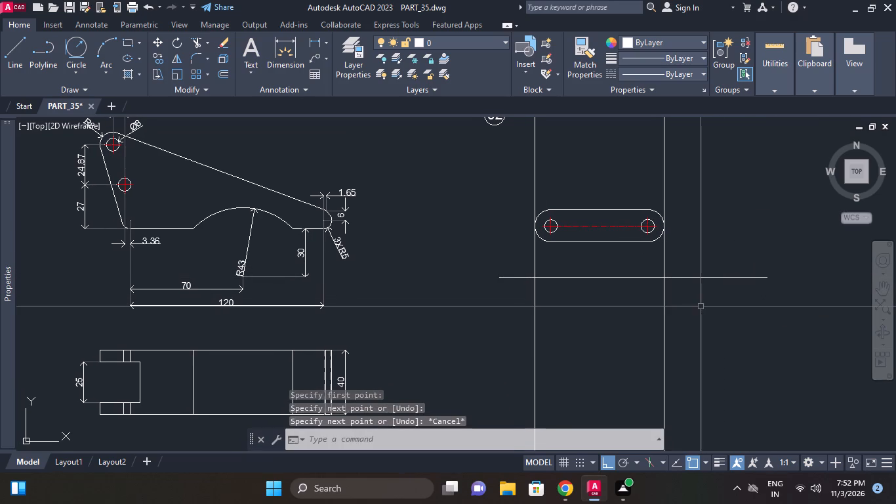
Offset the horizontal line below the link downward by 20 mm.
{"action": "type", "text": "o 2"}
{"action": "type", "text": "0"}
{"action": "key", "text": "space"}
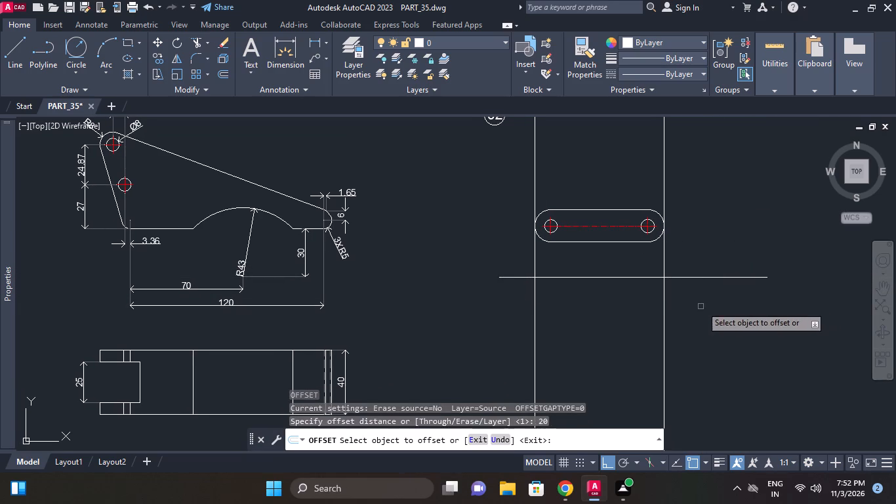
{"action": "left_click", "coordinate": [706, 273]}
{"action": "left_click", "coordinate": [703, 278]}
{"action": "left_click", "coordinate": [701, 303]}
{"action": "key", "text": "Escape"}
{"action": "middle_click", "coordinate": [612, 308]}
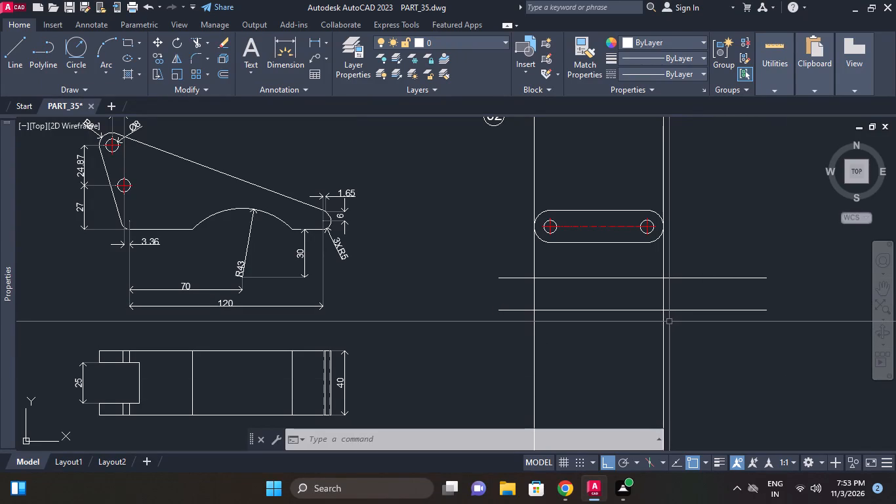
Trim the overhanging horizontal and vertical lines to leave a closed 20 mm high rectangle below the link.
{"action": "type", "text": "tr"}
{"action": "key", "text": "space"}
{"action": "key", "text": "space"}
{"action": "left_click_drag", "start_coordinate": [690, 320], "coordinate": [688, 311]}
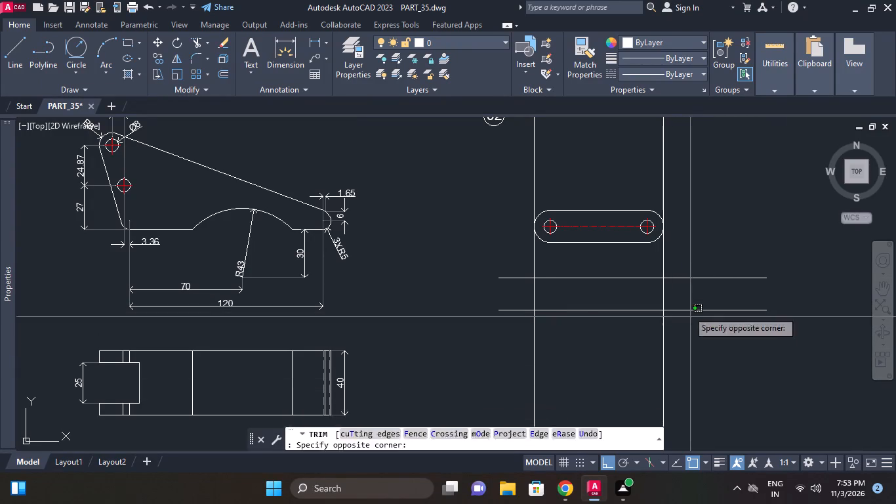
{"action": "left_click", "coordinate": [683, 270]}
{"action": "left_click", "coordinate": [677, 348]}
{"action": "left_click", "coordinate": [505, 339]}
{"action": "left_click_drag", "start_coordinate": [508, 317], "coordinate": [510, 305]}
{"action": "left_click", "coordinate": [510, 264]}
{"action": "left_click_drag", "start_coordinate": [510, 258], "coordinate": [563, 254]}
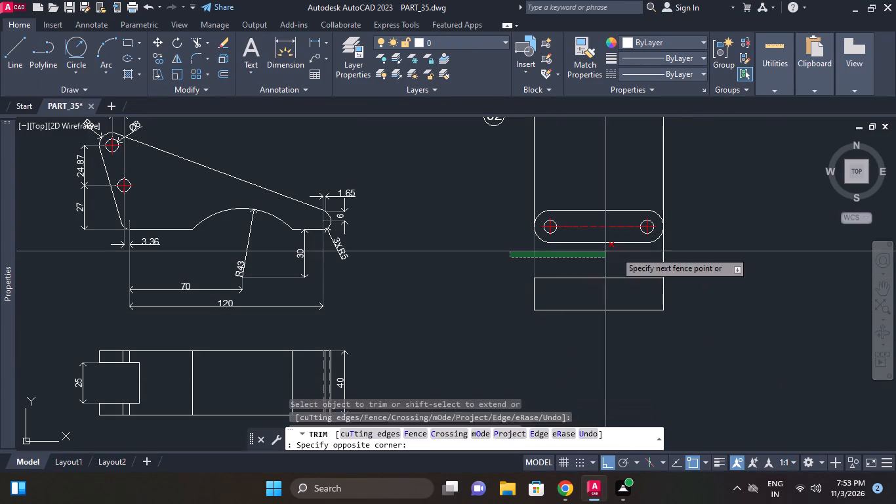
{"action": "left_click", "coordinate": [686, 251]}
{"action": "key", "text": "Escape"}
Erase the leftover vertical construction line pieces above the link.
{"action": "middle_click_drag", "start_coordinate": [680, 244], "coordinate": [680, 285]}
{"action": "key", "text": "e"}
{"action": "key", "text": "space"}
{"action": "left_click_drag", "start_coordinate": [683, 190], "coordinate": [668, 182]}
{"action": "left_click", "coordinate": [643, 174]}
{"action": "right_click", "coordinate": [643, 174]}
{"action": "left_click", "coordinate": [566, 205]}
{"action": "left_click", "coordinate": [514, 199]}
{"action": "key", "text": "e"}
{"action": "key", "text": "space"}
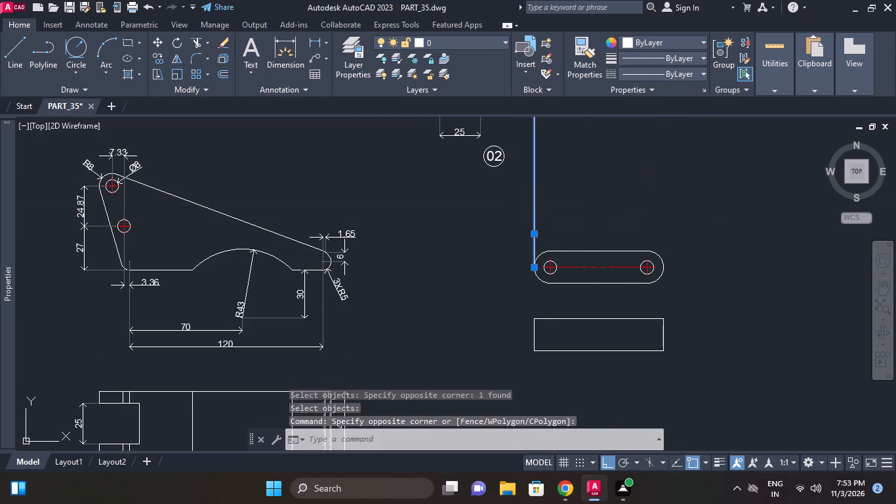
{"action": "middle_click", "coordinate": [607, 232]}
{"action": "key", "text": "Escape"}
{"action": "middle_click_drag", "start_coordinate": [607, 300], "coordinate": [624, 294]}
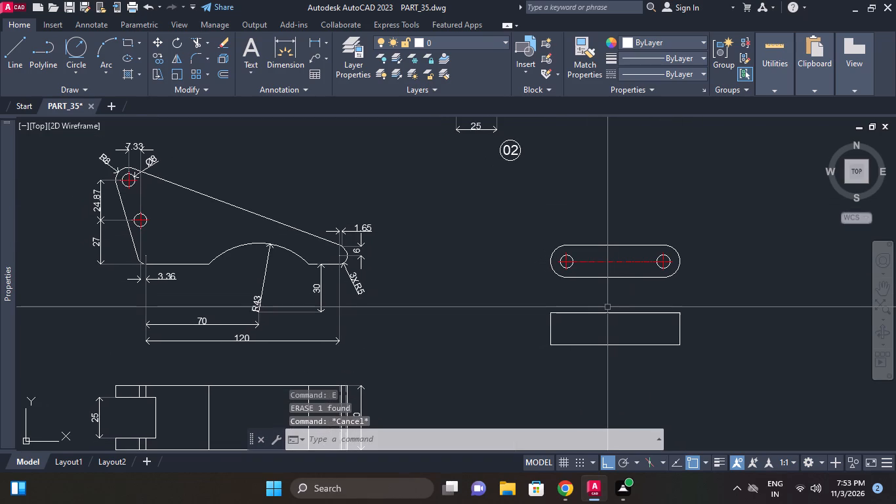
Draw vertical construction lines through the centres of both link holes, crossing the rectangle below.
{"action": "type", "text": "xl"}
{"action": "key", "text": "space"}
{"action": "middle_click_drag", "start_coordinate": [547, 303], "coordinate": [548, 313]}
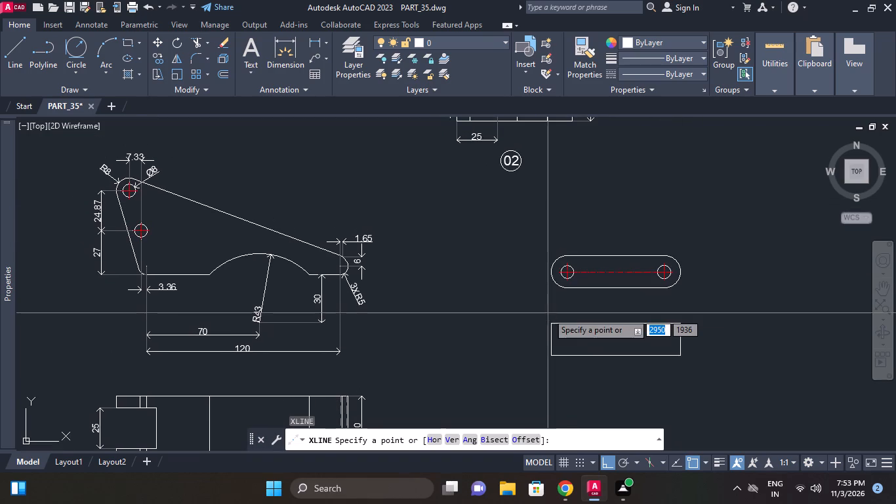
{"action": "key", "text": "v"}
{"action": "key", "text": "space"}
{"action": "scroll", "coordinate": [563, 270], "scroll_direction": "up", "scroll_amount": 1}
{"action": "left_click", "coordinate": [572, 275]}
{"action": "left_click", "coordinate": [722, 287]}
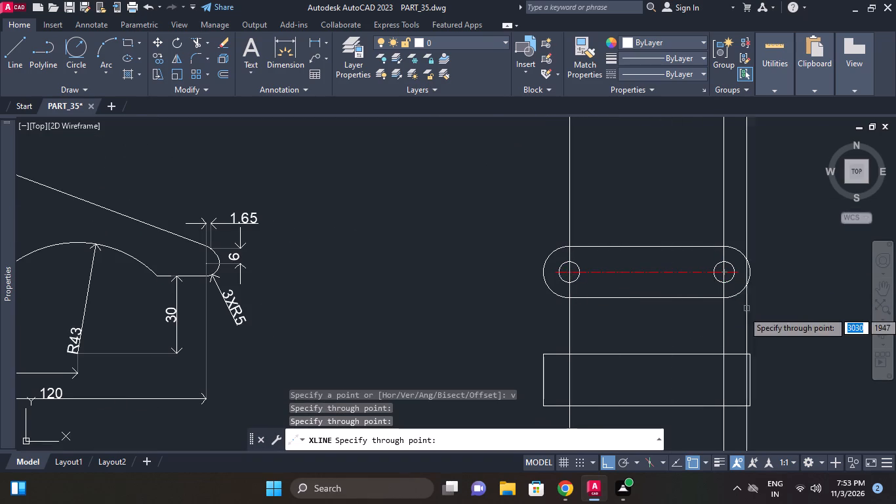
{"action": "middle_click_drag", "start_coordinate": [760, 323], "coordinate": [760, 287]}
{"action": "middle_click_drag", "start_coordinate": [758, 317], "coordinate": [757, 304]}
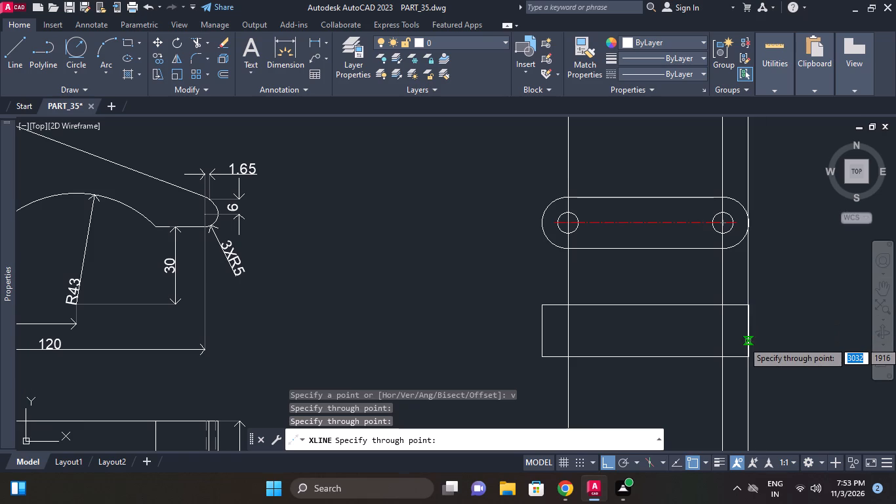
{"action": "middle_click_drag", "start_coordinate": [748, 341], "coordinate": [753, 317]}
{"action": "key", "text": "Escape"}
Offset the rectangle's two end edges inward by 25 mm each.
{"action": "type", "text": "o"}
{"action": "key", "text": "space"}
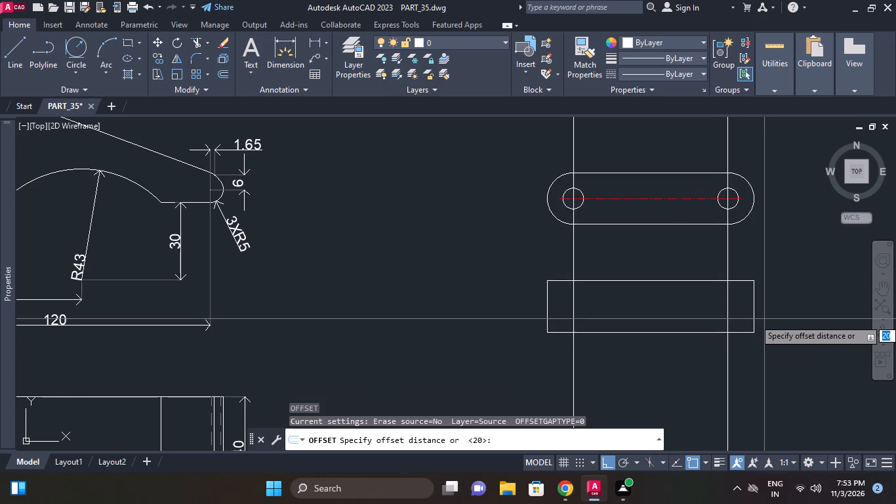
{"action": "key", "text": "5"}
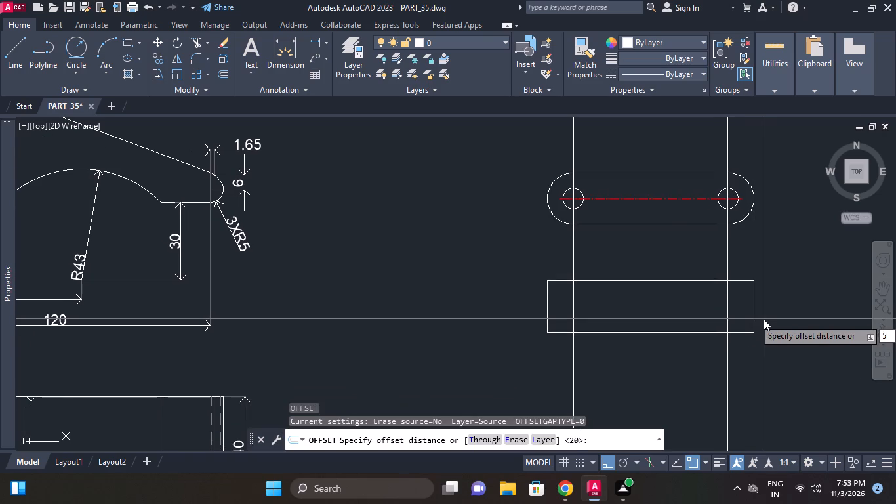
{"action": "key", "text": "BackSpace"}
{"action": "type", "text": "25"}
{"action": "key", "text": "Return"}
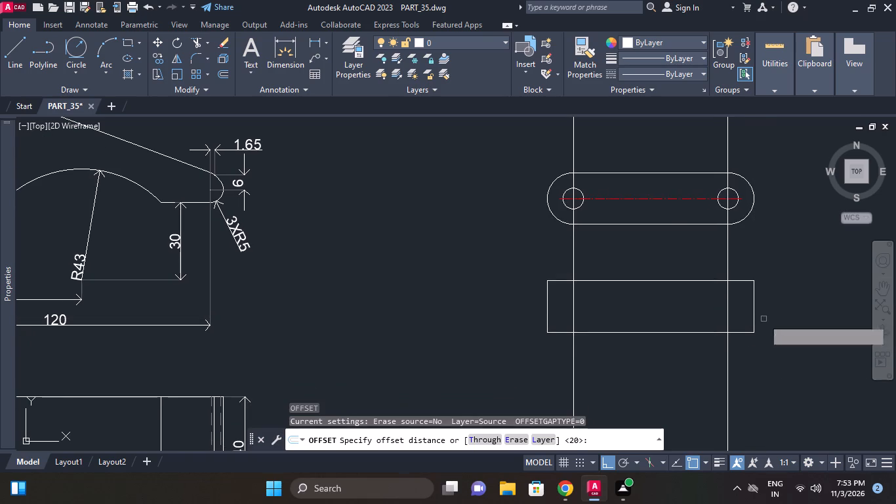
{"action": "left_click", "coordinate": [760, 306]}
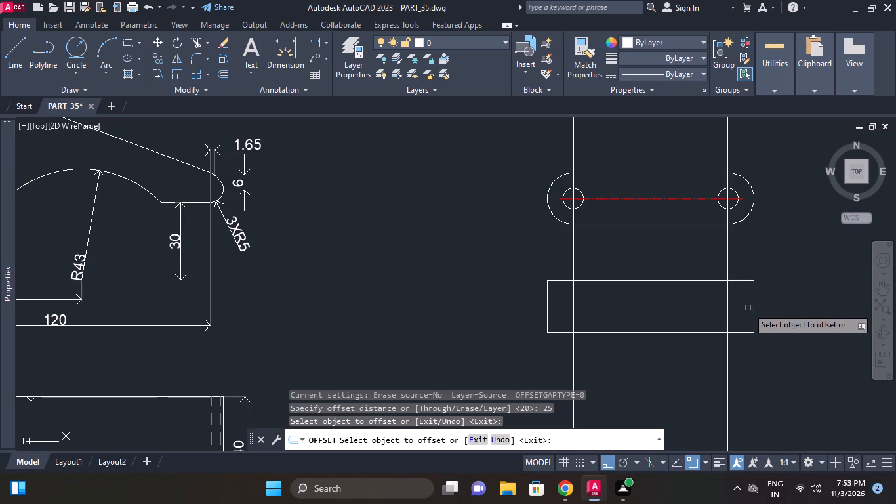
{"action": "left_click", "coordinate": [756, 304]}
{"action": "left_click", "coordinate": [735, 305]}
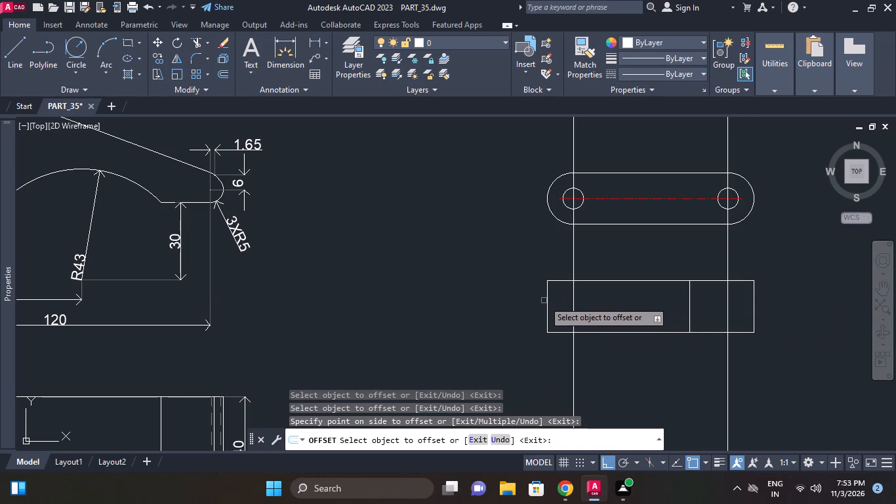
{"action": "left_click", "coordinate": [544, 301]}
{"action": "left_click", "coordinate": [548, 296]}
{"action": "left_click", "coordinate": [591, 298]}
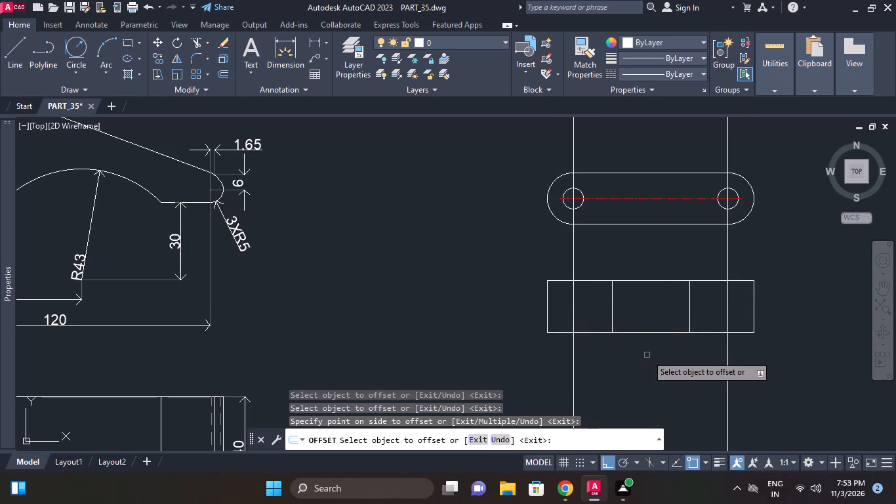
{"action": "key", "text": "Escape"}
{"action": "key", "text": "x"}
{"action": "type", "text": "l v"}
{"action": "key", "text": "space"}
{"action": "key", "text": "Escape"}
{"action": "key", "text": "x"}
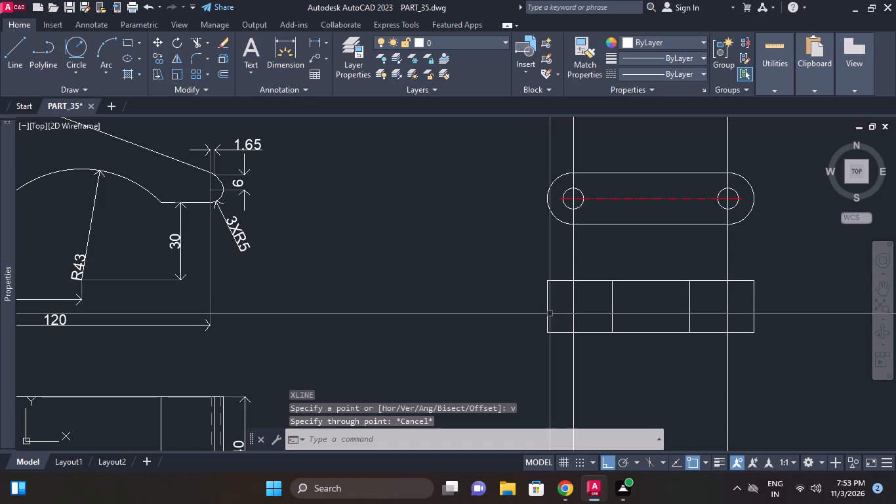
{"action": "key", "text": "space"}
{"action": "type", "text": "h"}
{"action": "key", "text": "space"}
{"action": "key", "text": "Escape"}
Draw a horizontal construction line through the midpoint of the rectangle's left edge.
{"action": "key", "text": "x"}
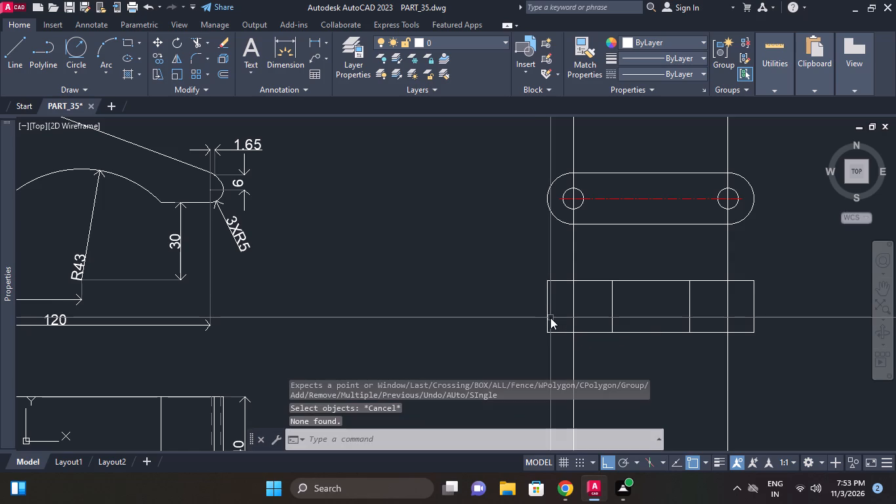
{"action": "type", "text": "l"}
{"action": "key", "text": "space"}
{"action": "key", "text": "h"}
{"action": "key", "text": "space"}
{"action": "left_click", "coordinate": [547, 308]}
{"action": "key", "text": "Escape"}
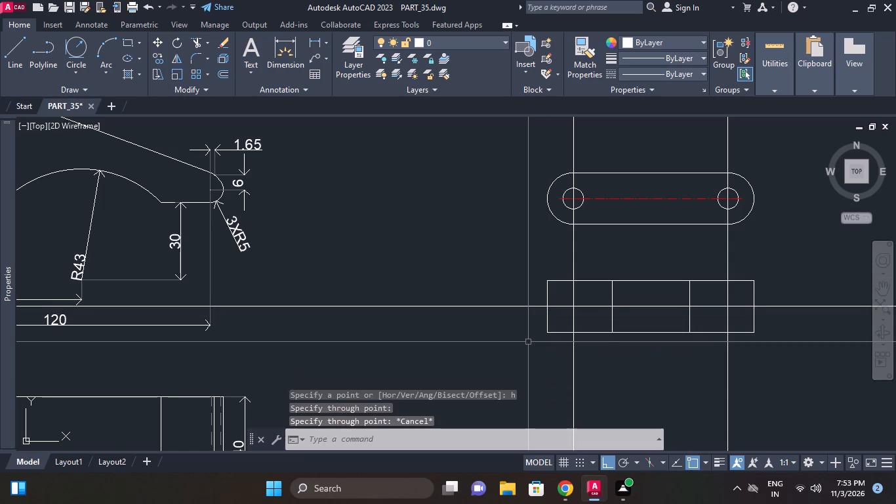
Offset the horizontal construction line by 2.5 mm both upward and downward.
{"action": "type", "text": "o"}
{"action": "key", "text": "space"}
{"action": "key", "text": "2"}
{"action": "key", "text": "period"}
{"action": "key", "text": "5"}
{"action": "key", "text": "Return"}
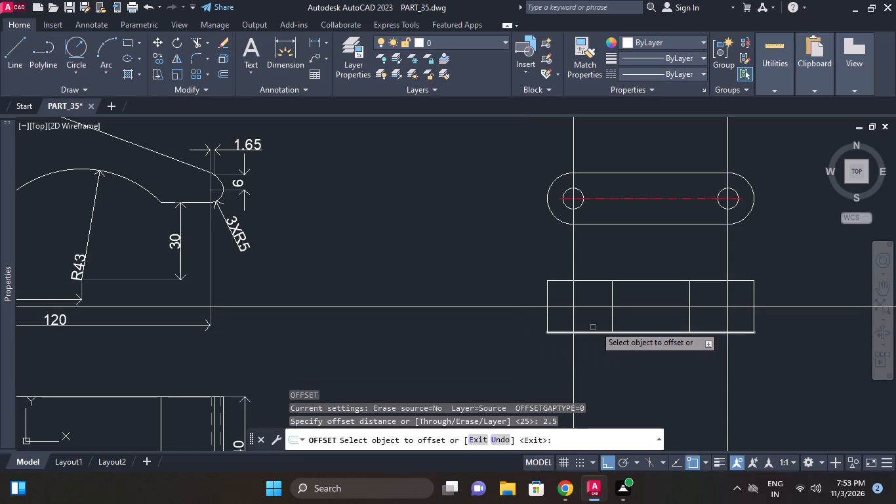
{"action": "left_click", "coordinate": [591, 308]}
{"action": "left_click", "coordinate": [591, 320]}
{"action": "left_click", "coordinate": [595, 309]}
{"action": "left_click", "coordinate": [595, 301]}
{"action": "key", "text": "Escape"}
Erase the original horizontal construction line between the two offset lines.
{"action": "scroll", "coordinate": [599, 301], "scroll_direction": "up", "scroll_amount": 1}
{"action": "middle_click_drag", "start_coordinate": [599, 301], "coordinate": [599, 303]}
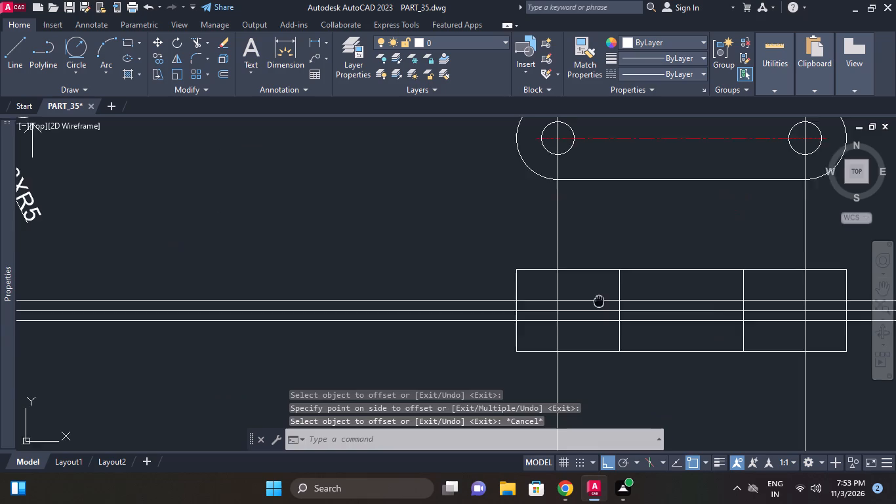
{"action": "middle_click_drag", "start_coordinate": [599, 303], "coordinate": [587, 329]}
{"action": "scroll", "coordinate": [587, 329], "scroll_direction": "up", "scroll_amount": 1}
{"action": "key", "text": "Escape"}
{"action": "left_click", "coordinate": [582, 352]}
{"action": "key", "text": "e"}
{"action": "left_click", "coordinate": [575, 339]}
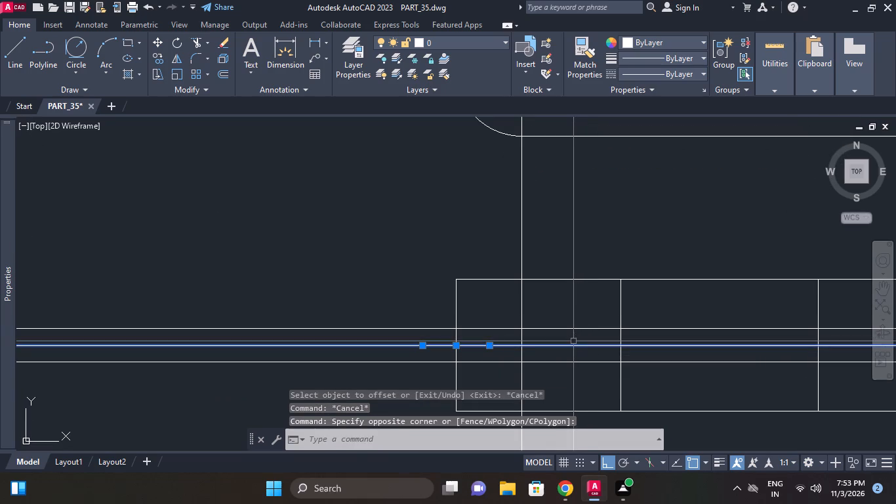
{"action": "type", "text": "e"}
{"action": "key", "text": "space"}
Trim the horizontal and vertical lines to form an open-ended slot 25 mm deep and 5 mm wide in the rectangle's left end.
{"action": "middle_click_drag", "start_coordinate": [573, 342], "coordinate": [569, 308]}
{"action": "scroll", "coordinate": [571, 327], "scroll_direction": "down", "scroll_amount": 1}
{"action": "key", "text": "Escape"}
{"action": "key", "text": "t"}
{"action": "key", "text": "r"}
{"action": "key", "text": "space"}
{"action": "key", "text": "space"}
{"action": "left_click_drag", "start_coordinate": [479, 338], "coordinate": [479, 325]}
{"action": "left_click", "coordinate": [479, 282]}
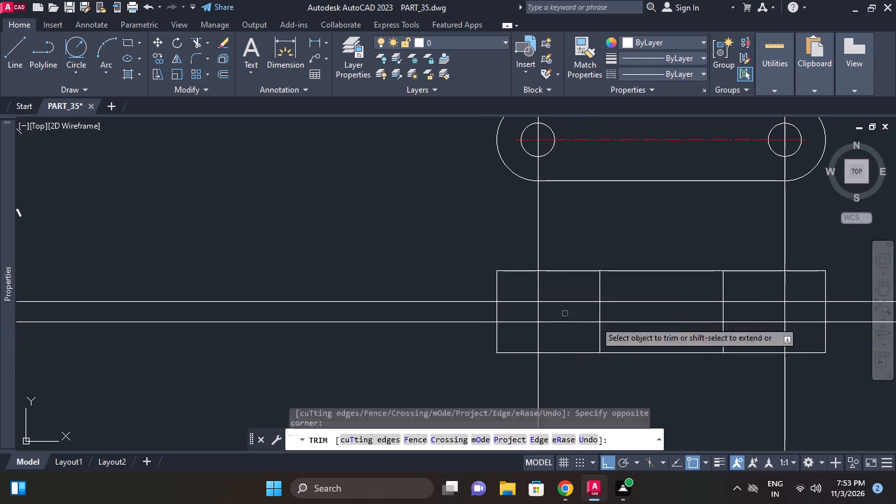
{"action": "left_click_drag", "start_coordinate": [443, 338], "coordinate": [442, 332]}
{"action": "left_click", "coordinate": [431, 288]}
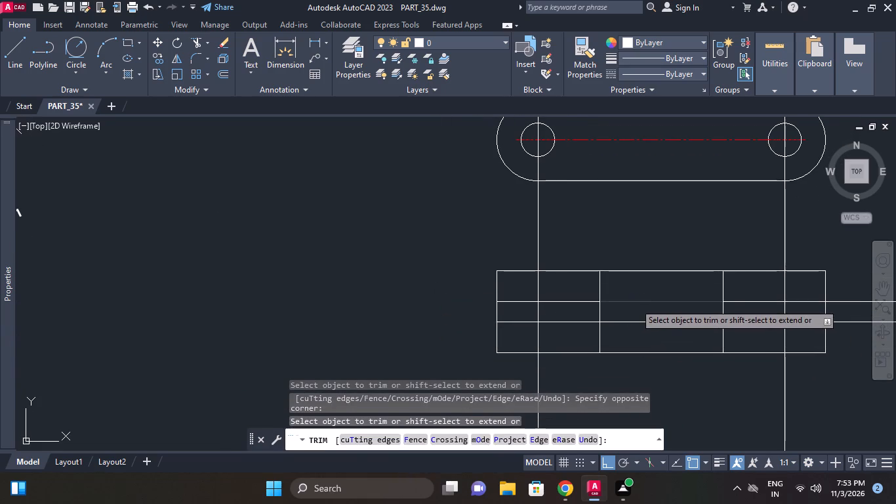
{"action": "left_click", "coordinate": [635, 303]}
{"action": "left_click", "coordinate": [632, 318]}
{"action": "left_click", "coordinate": [622, 327]}
{"action": "left_click", "coordinate": [590, 335]}
{"action": "left_click", "coordinate": [606, 337]}
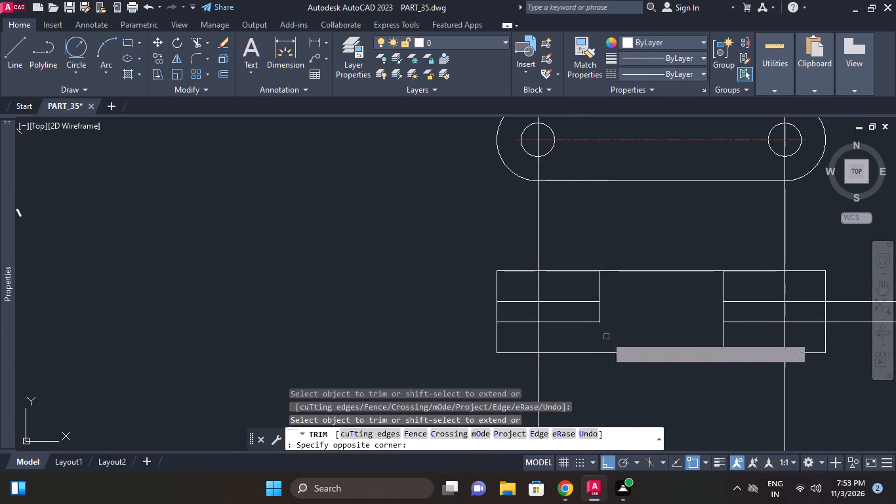
{"action": "left_click", "coordinate": [601, 288]}
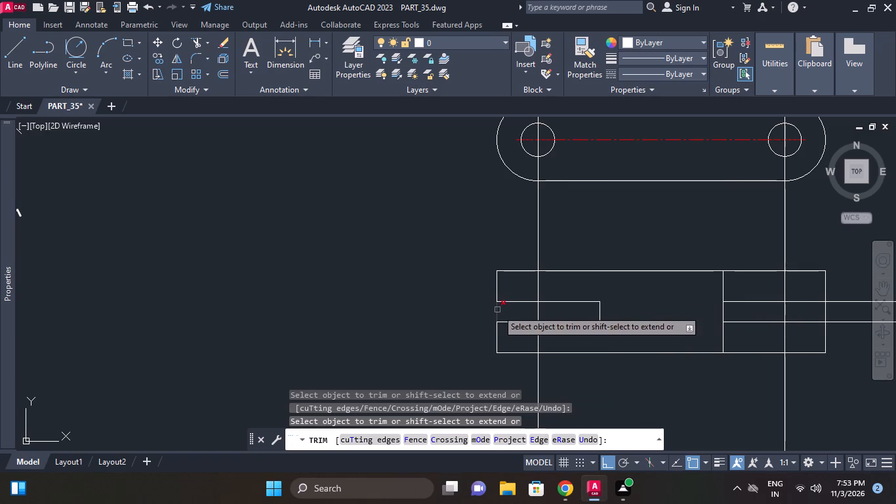
{"action": "left_click", "coordinate": [497, 310]}
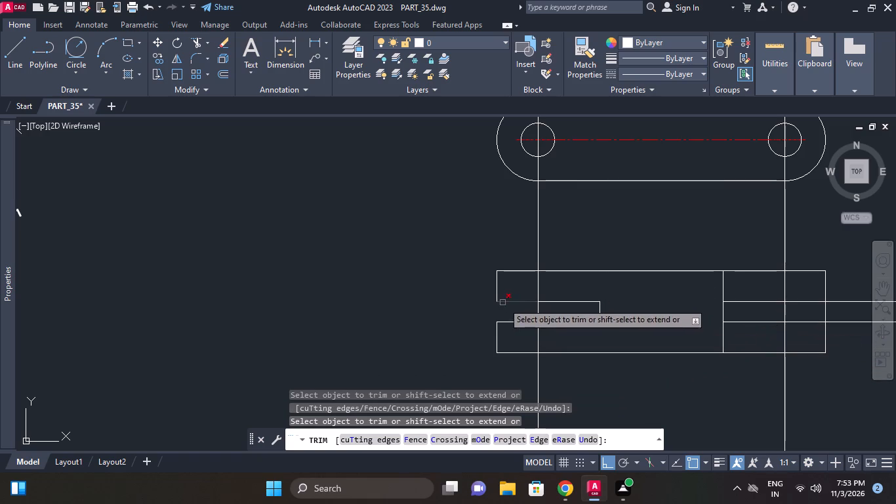
Trim the left hole's vertical construction line between the views, below the rectangle and inside the slot.
{"action": "left_click", "coordinate": [541, 255]}
{"action": "left_click", "coordinate": [521, 255]}
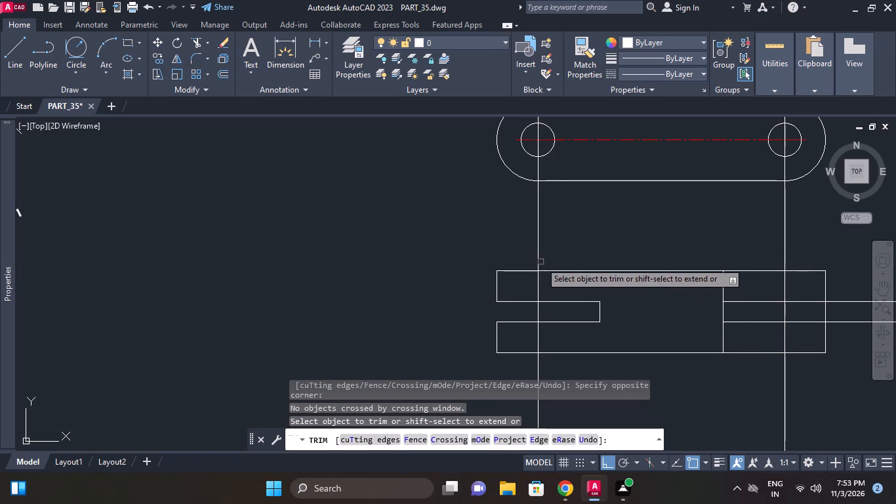
{"action": "key", "text": "Escape"}
{"action": "key", "text": "t"}
{"action": "key", "text": "r"}
{"action": "key", "text": "space"}
{"action": "key", "text": "space"}
{"action": "left_click", "coordinate": [550, 249]}
{"action": "left_click", "coordinate": [499, 246]}
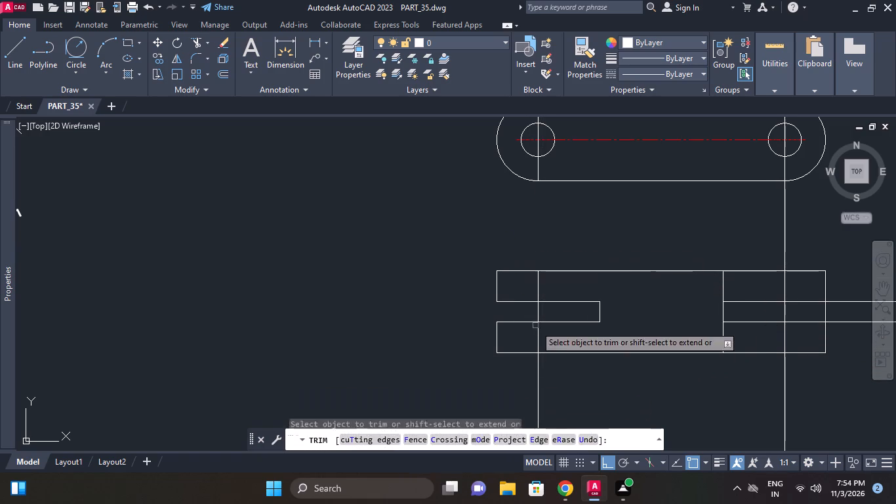
{"action": "middle_click_drag", "start_coordinate": [557, 336], "coordinate": [564, 291]}
{"action": "left_click_drag", "start_coordinate": [563, 354], "coordinate": [556, 350]}
{"action": "left_click", "coordinate": [502, 330]}
{"action": "left_click", "coordinate": [543, 268]}
Trim the lines at the rectangle's right end to form a matching open-ended slot 25 mm deep and 5 mm wide.
{"action": "middle_click_drag", "start_coordinate": [575, 282], "coordinate": [431, 295]}
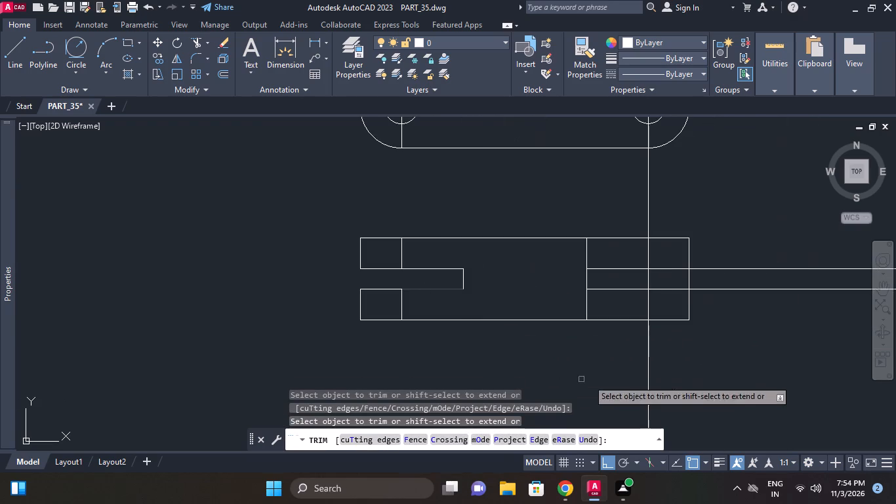
{"action": "left_click", "coordinate": [573, 309]}
{"action": "left_click", "coordinate": [603, 303]}
{"action": "left_click", "coordinate": [577, 248]}
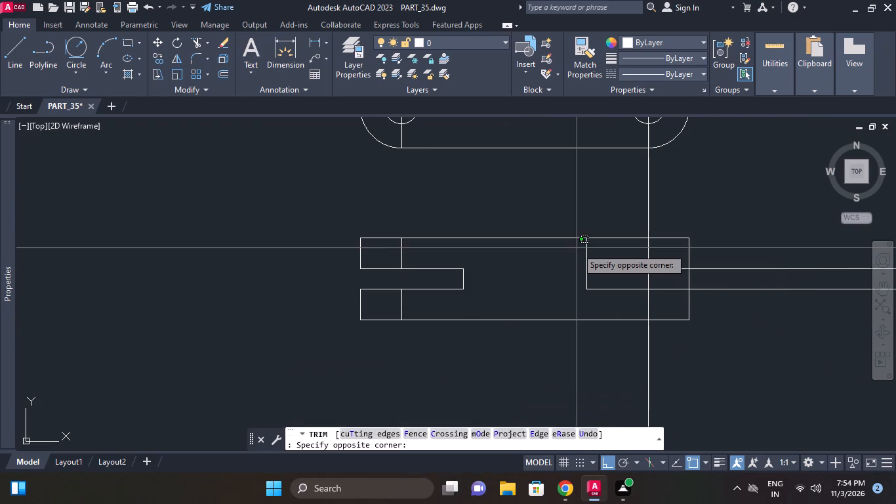
{"action": "left_click", "coordinate": [618, 252]}
{"action": "left_click", "coordinate": [701, 278]}
{"action": "left_click", "coordinate": [678, 277]}
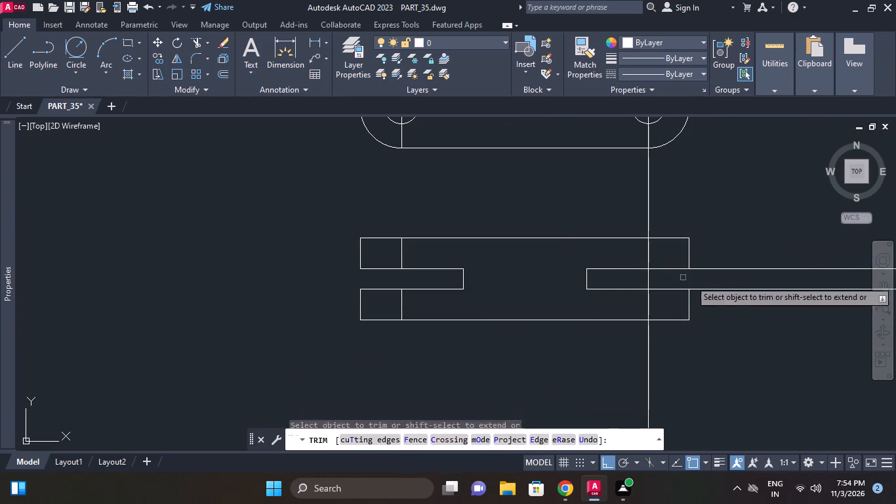
{"action": "left_click_drag", "start_coordinate": [720, 308], "coordinate": [720, 297]}
{"action": "left_click", "coordinate": [716, 258]}
Trim the right hole's vertical construction line inside the slot, below the rectangle and between the views.
{"action": "left_click", "coordinate": [655, 280]}
{"action": "left_click", "coordinate": [649, 276]}
{"action": "left_click", "coordinate": [645, 276]}
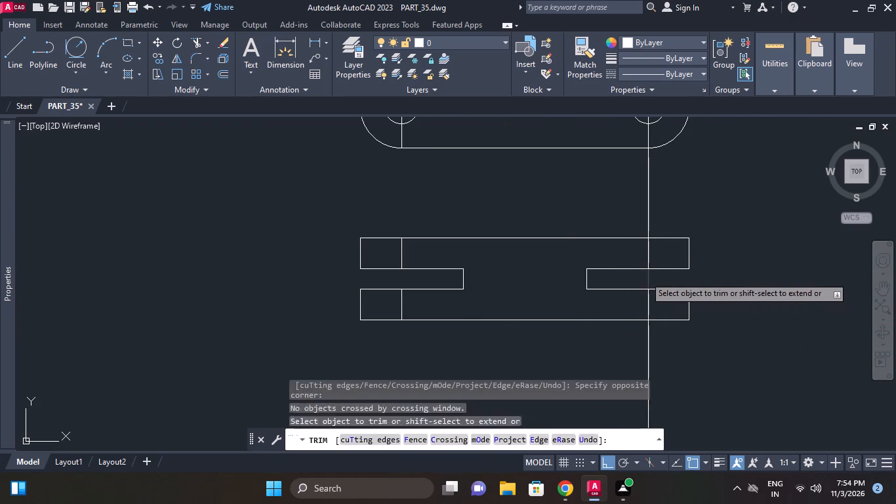
{"action": "left_click", "coordinate": [659, 283]}
{"action": "left_click", "coordinate": [670, 345]}
{"action": "left_click", "coordinate": [617, 346]}
{"action": "left_click", "coordinate": [674, 195]}
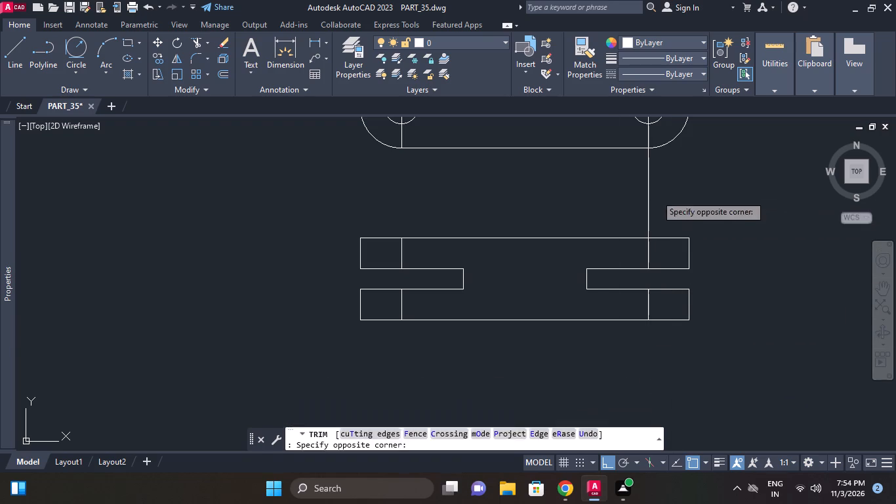
{"action": "left_click", "coordinate": [633, 195]}
{"action": "right_click", "coordinate": [633, 195]}
{"action": "left_click", "coordinate": [710, 205]}
{"action": "key", "text": "space"}
{"action": "key", "text": "space"}
{"action": "left_click", "coordinate": [664, 211]}
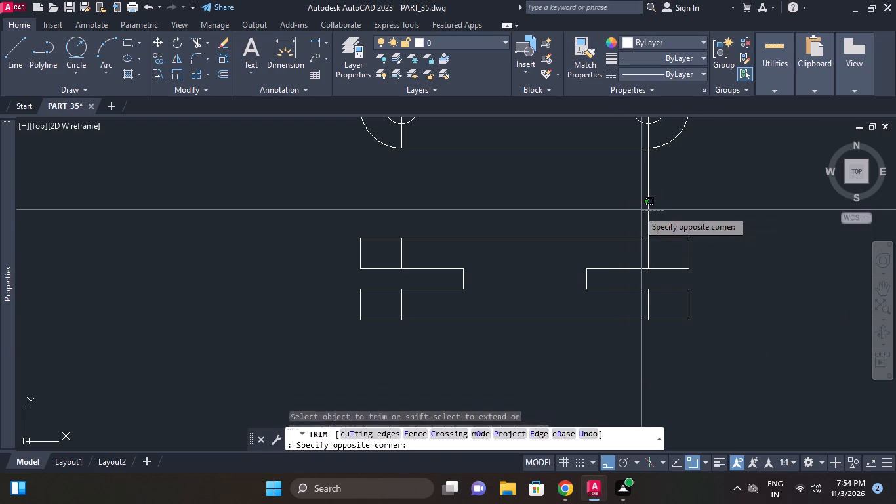
{"action": "left_click", "coordinate": [634, 210]}
{"action": "right_click", "coordinate": [728, 202]}
{"action": "left_click", "coordinate": [743, 209]}
Erase the two leftover vertical construction line pieces running through and above the link.
{"action": "scroll", "coordinate": [668, 241], "scroll_direction": "down", "scroll_amount": 1}
{"action": "middle_click", "coordinate": [668, 241]}
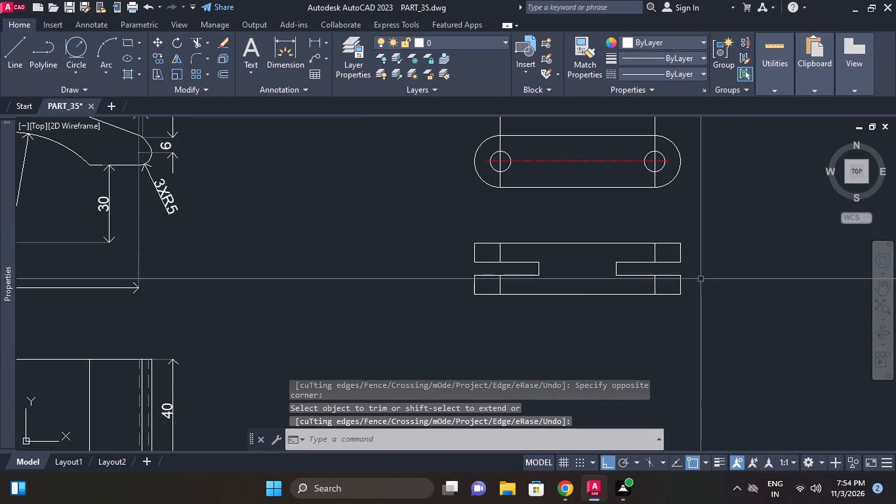
{"action": "key", "text": "Escape"}
{"action": "middle_click_drag", "start_coordinate": [685, 264], "coordinate": [688, 318]}
{"action": "key", "text": "e"}
{"action": "key", "text": "space"}
{"action": "left_click", "coordinate": [689, 158]}
{"action": "left_click", "coordinate": [640, 146]}
{"action": "left_click", "coordinate": [590, 152]}
{"action": "left_click", "coordinate": [499, 159]}
{"action": "right_click", "coordinate": [499, 159]}
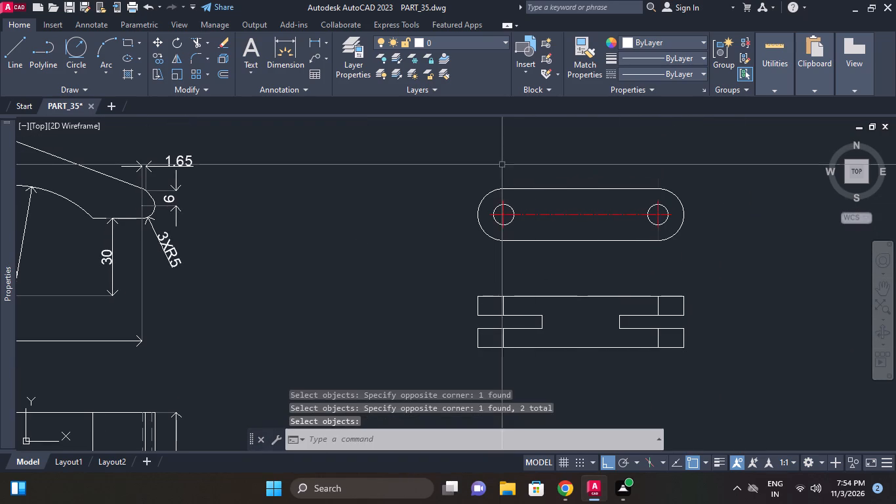
Draw a vertical line joining the midpoints of the lower view's bottom and top edges.
{"action": "middle_click_drag", "start_coordinate": [583, 203], "coordinate": [591, 182]}
{"action": "middle_click_drag", "start_coordinate": [651, 278], "coordinate": [636, 261]}
{"action": "middle_click_drag", "start_coordinate": [634, 278], "coordinate": [636, 268]}
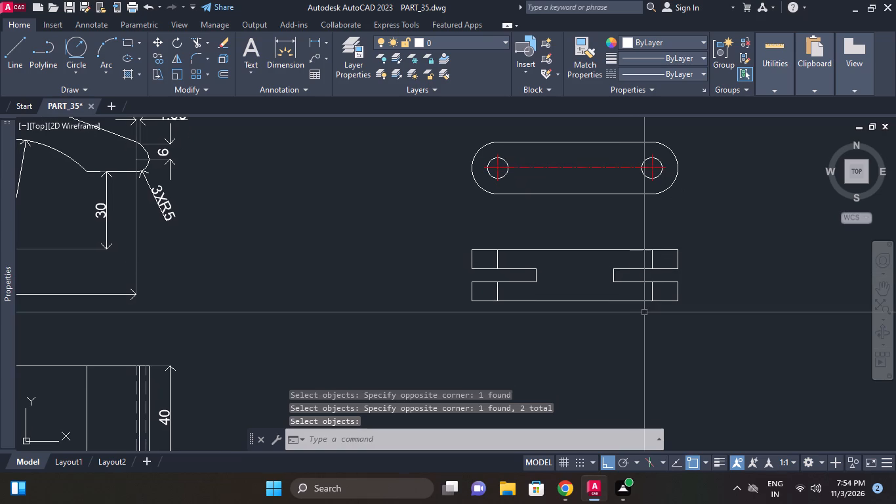
{"action": "key", "text": "l"}
{"action": "key", "text": "space"}
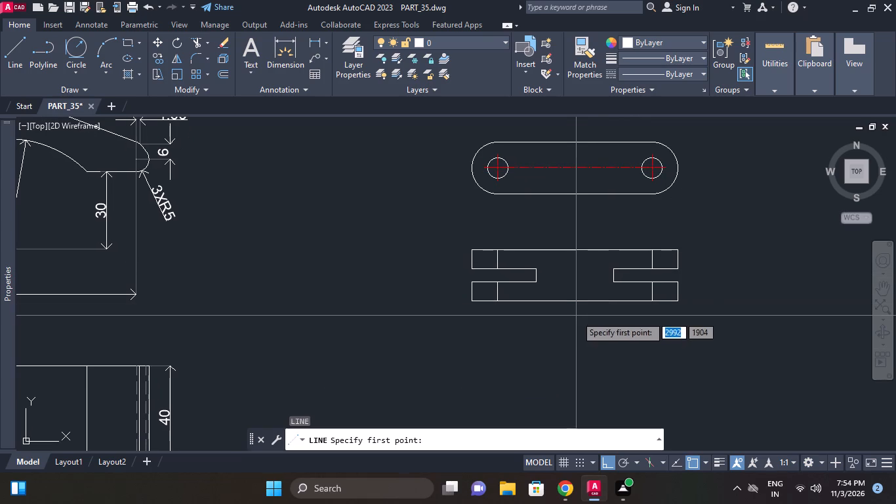
{"action": "left_click", "coordinate": [577, 301]}
{"action": "left_click", "coordinate": [571, 249]}
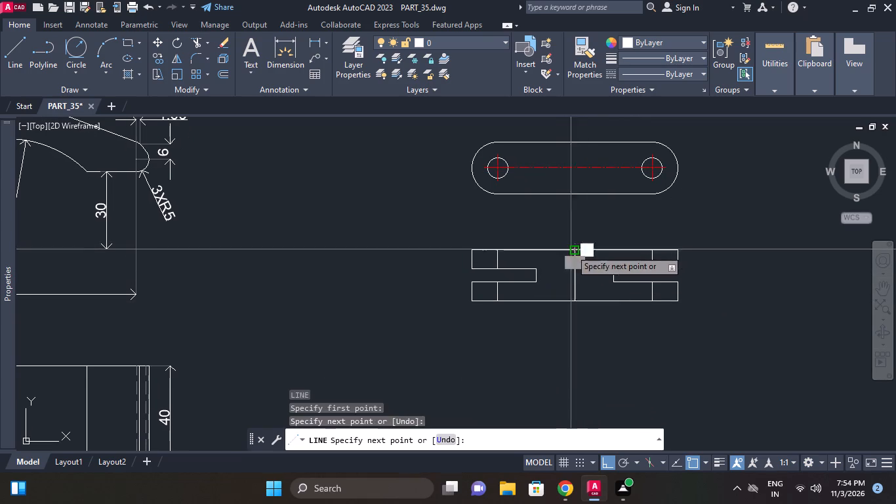
{"action": "key", "text": "Escape"}
Draw a 10 mm diameter circle centred on the midpoint of the lower view's vertical centre line.
{"action": "middle_click_drag", "start_coordinate": [585, 282], "coordinate": [584, 301]}
{"action": "scroll", "coordinate": [584, 301], "scroll_direction": "up", "scroll_amount": 1}
{"action": "type", "text": "c"}
{"action": "key", "text": "space"}
{"action": "middle_click_drag", "start_coordinate": [579, 301], "coordinate": [579, 305]}
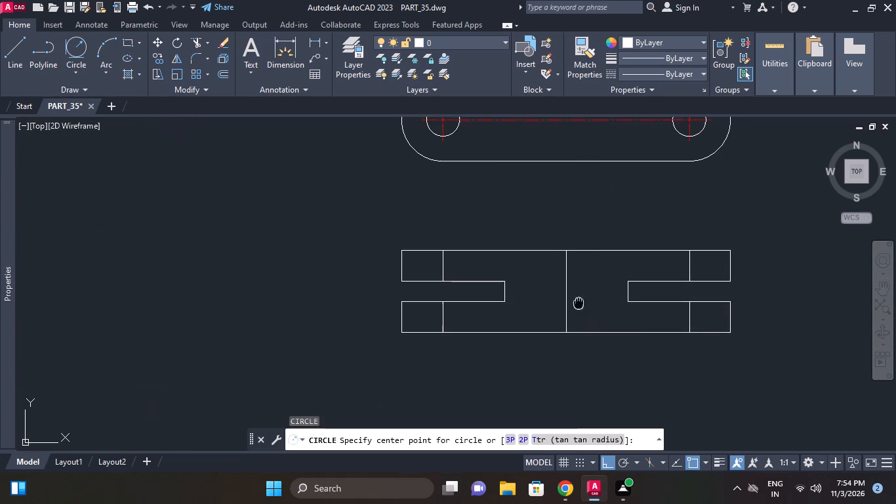
{"action": "middle_click_drag", "start_coordinate": [579, 305], "coordinate": [579, 308]}
{"action": "scroll", "coordinate": [579, 308], "scroll_direction": "up", "scroll_amount": 1}
{"action": "left_click", "coordinate": [558, 289]}
{"action": "key", "text": "d"}
{"action": "key", "text": "space"}
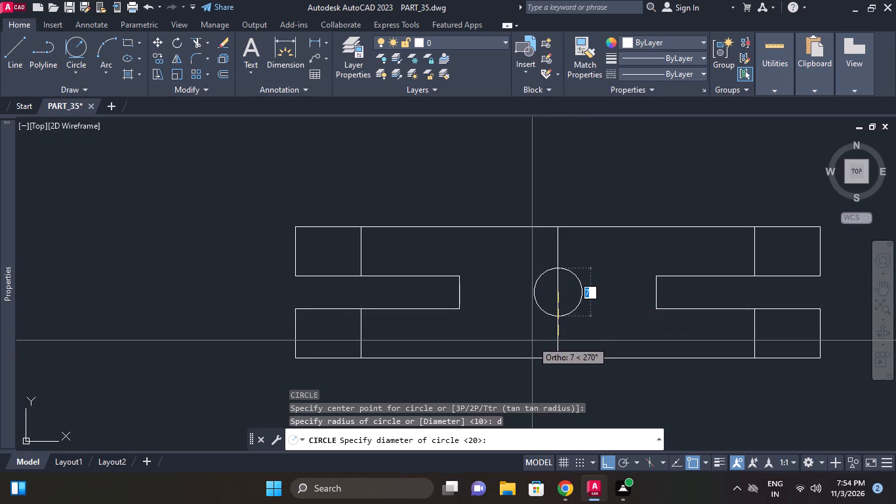
{"action": "key", "text": "1"}
{"action": "key", "text": "0"}
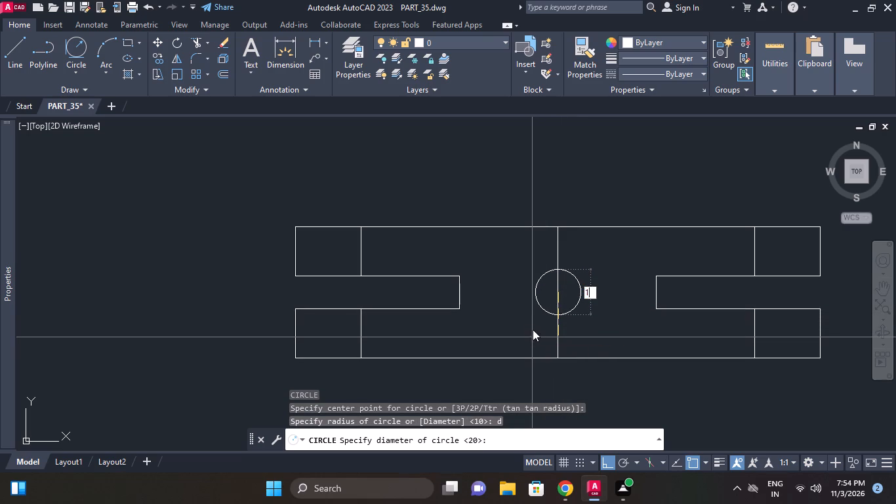
{"action": "key", "text": "Return"}
Draw a concentric 18 mm diameter circle around the 10 mm circle in the lower view.
{"action": "key", "text": "Return"}
{"action": "left_click", "coordinate": [559, 293]}
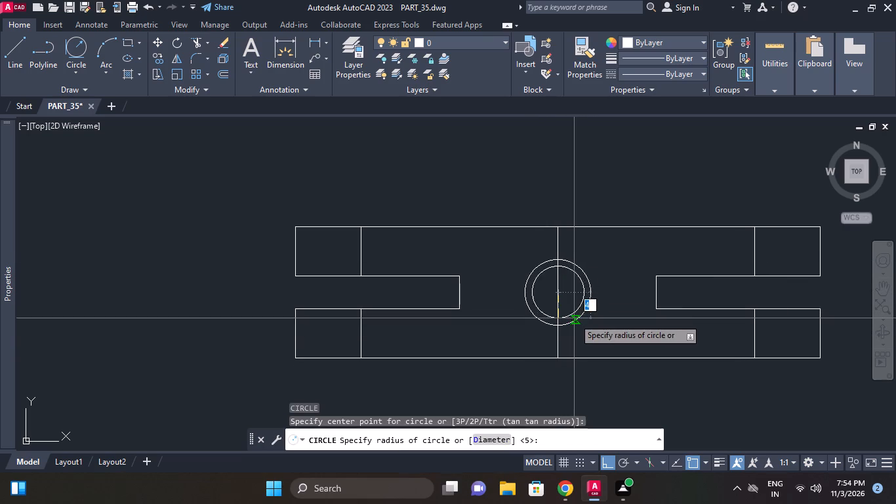
{"action": "type", "text": "d 18"}
{"action": "key", "text": "space"}
{"action": "middle_click_drag", "start_coordinate": [590, 305], "coordinate": [582, 304]}
{"action": "middle_click_drag", "start_coordinate": [563, 330], "coordinate": [534, 295]}
{"action": "key", "text": "Escape"}
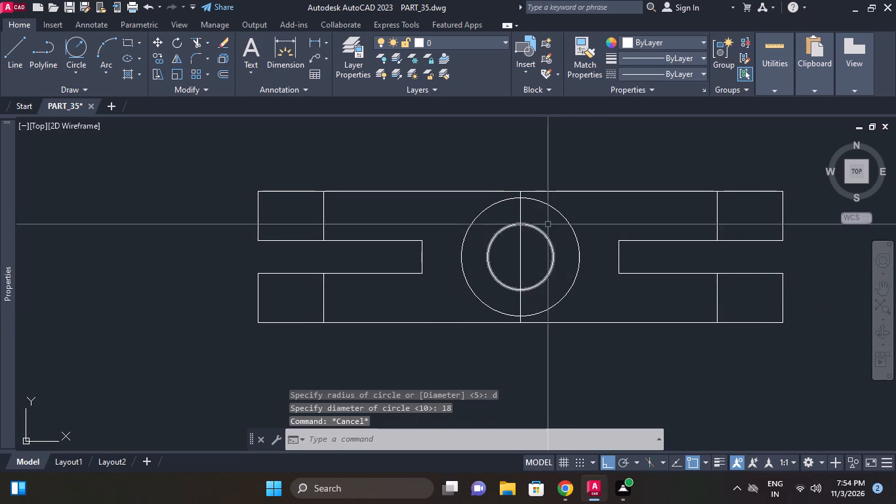
{"action": "key", "text": "Escape"}
Offset the 18 mm circle outward by 1 mm.
{"action": "middle_click", "coordinate": [546, 217]}
{"action": "type", "text": "o 1"}
{"action": "key", "text": "space"}
{"action": "double_click", "coordinate": [556, 217]}
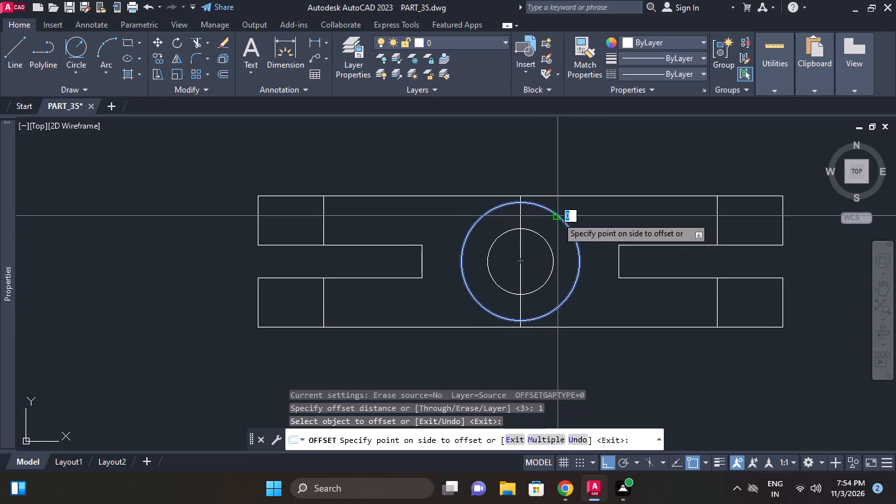
{"action": "left_click", "coordinate": [561, 212]}
{"action": "scroll", "coordinate": [559, 208], "scroll_direction": "up", "scroll_amount": 1}
{"action": "middle_click", "coordinate": [559, 208]}
{"action": "key", "text": "Escape"}
{"action": "middle_click", "coordinate": [557, 210]}
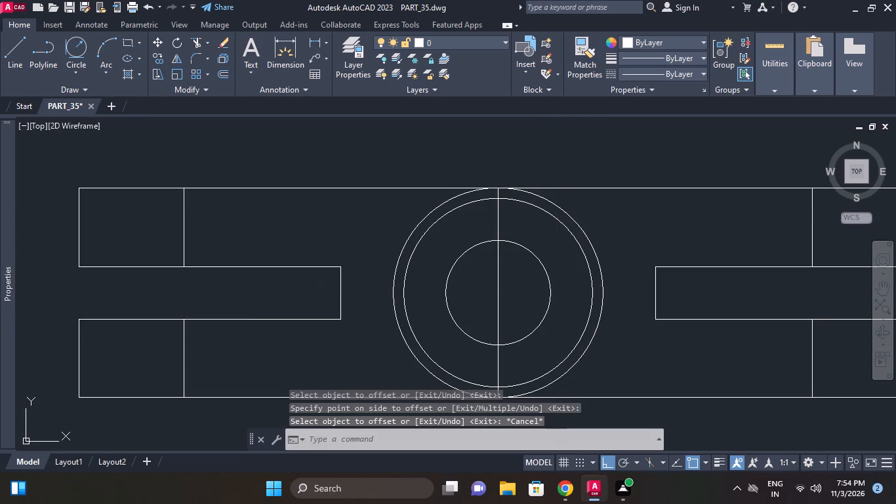
{"action": "key", "text": "Escape"}
Erase the vertical line running through the centre of the circles in the lower view.
{"action": "key", "text": "e"}
{"action": "key", "text": "space"}
{"action": "left_click", "coordinate": [497, 277]}
{"action": "right_click", "coordinate": [498, 277]}
Add a centre mark to the outermost circle in the lower view.
{"action": "middle_click_drag", "start_coordinate": [515, 274], "coordinate": [515, 266]}
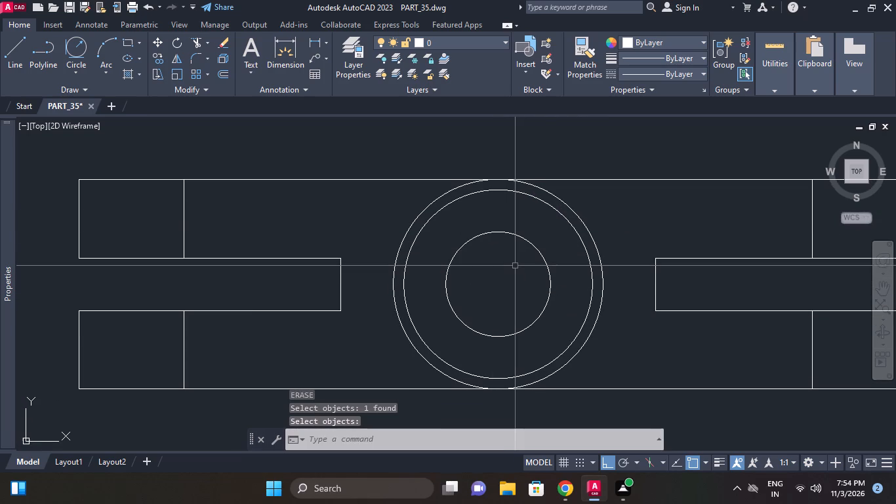
{"action": "key", "text": "c"}
{"action": "key", "text": "m"}
{"action": "key", "text": "space"}
{"action": "left_click", "coordinate": [565, 206]}
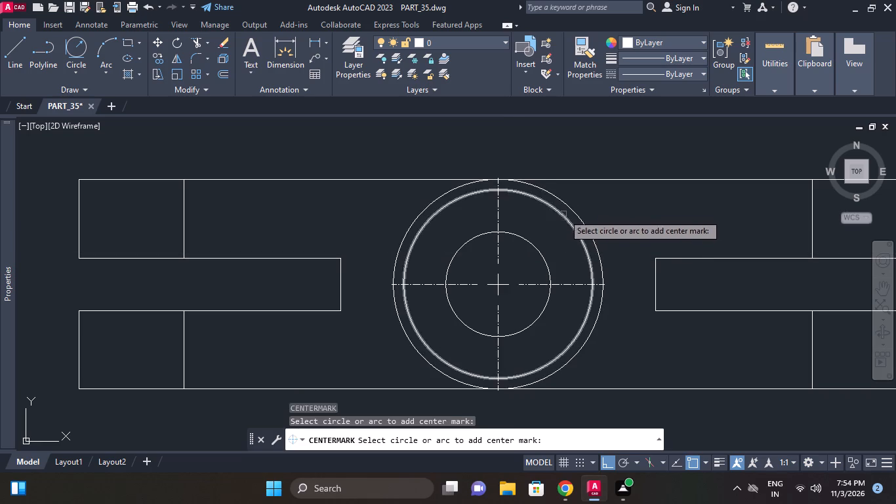
{"action": "key", "text": "Escape"}
Erase the outermost offset circle, keeping its centre mark and the 10 mm and 18 mm circles.
{"action": "left_click", "coordinate": [569, 211]}
{"action": "key", "text": "e"}
{"action": "key", "text": "space"}
{"action": "scroll", "coordinate": [527, 208], "scroll_direction": "down", "scroll_amount": 2}
{"action": "middle_click", "coordinate": [527, 218]}
{"action": "key", "text": "Escape"}
Change the colour of the lower view's centre mark to red.
{"action": "left_click", "coordinate": [519, 221]}
{"action": "left_click", "coordinate": [515, 215]}
{"action": "left_click", "coordinate": [661, 44]}
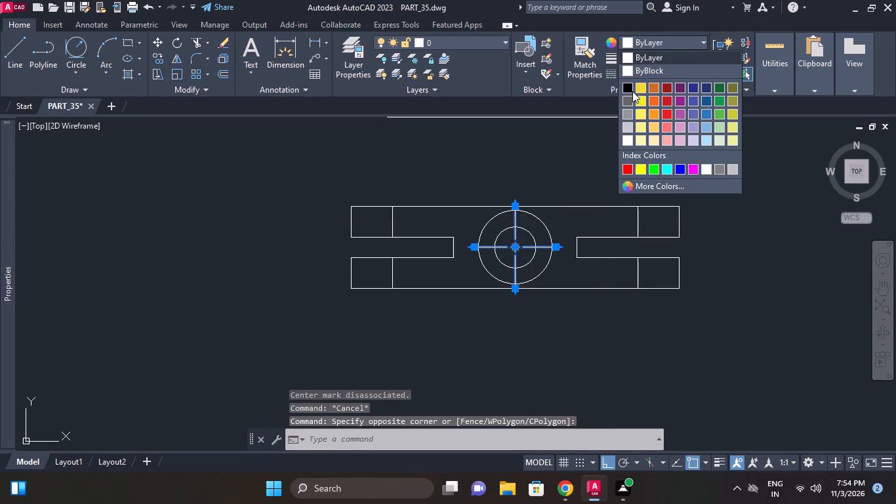
{"action": "left_click", "coordinate": [627, 164]}
{"action": "key", "text": "Escape"}
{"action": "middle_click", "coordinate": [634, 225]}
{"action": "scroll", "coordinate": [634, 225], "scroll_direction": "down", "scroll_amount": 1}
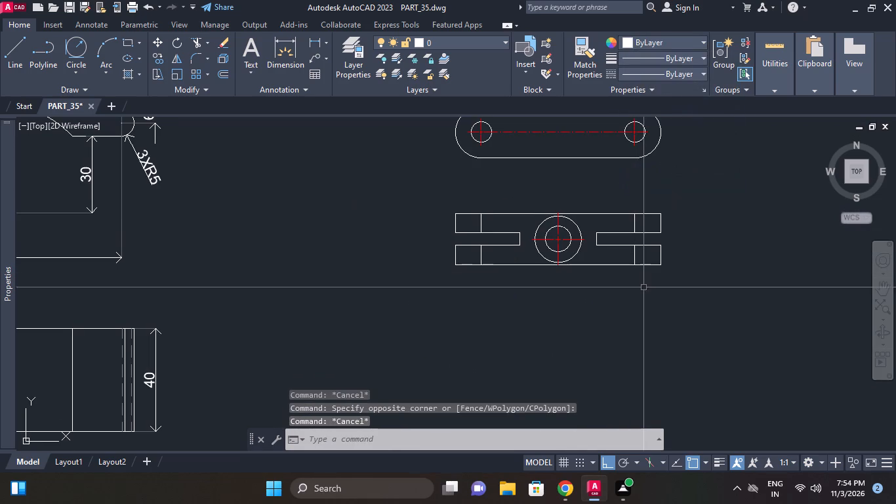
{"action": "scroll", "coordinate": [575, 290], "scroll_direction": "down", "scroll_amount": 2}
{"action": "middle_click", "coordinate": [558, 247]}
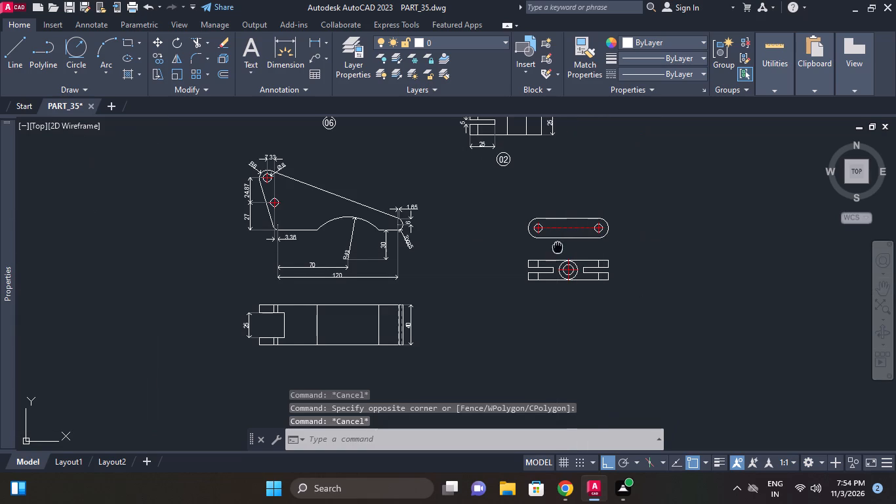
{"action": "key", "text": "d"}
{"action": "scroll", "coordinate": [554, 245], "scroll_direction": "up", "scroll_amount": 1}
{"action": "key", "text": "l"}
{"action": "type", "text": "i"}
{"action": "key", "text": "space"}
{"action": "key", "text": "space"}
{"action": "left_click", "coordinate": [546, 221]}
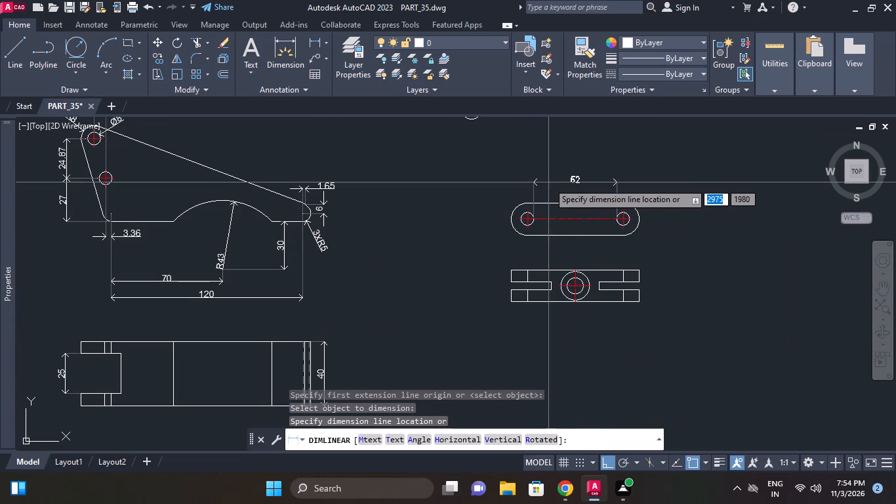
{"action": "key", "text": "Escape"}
Add a horizontal linear dimension between the two hole centres, placed above the round-ended link.
{"action": "key", "text": "space"}
{"action": "scroll", "coordinate": [531, 214], "scroll_direction": "up", "scroll_amount": 2}
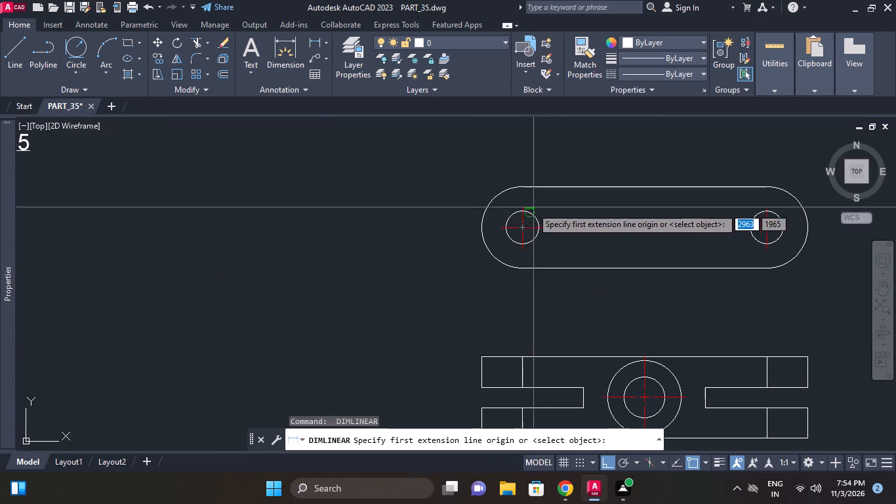
{"action": "left_click", "coordinate": [524, 205]}
{"action": "left_click", "coordinate": [764, 210]}
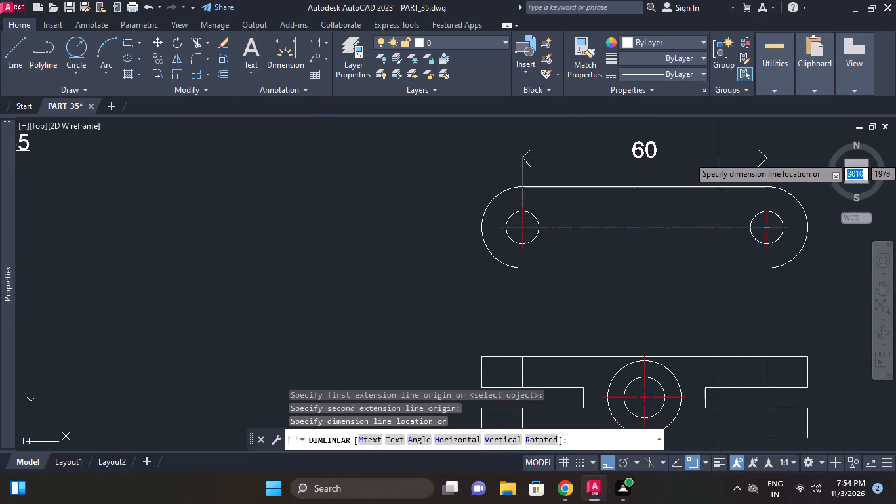
{"action": "middle_click", "coordinate": [716, 157]}
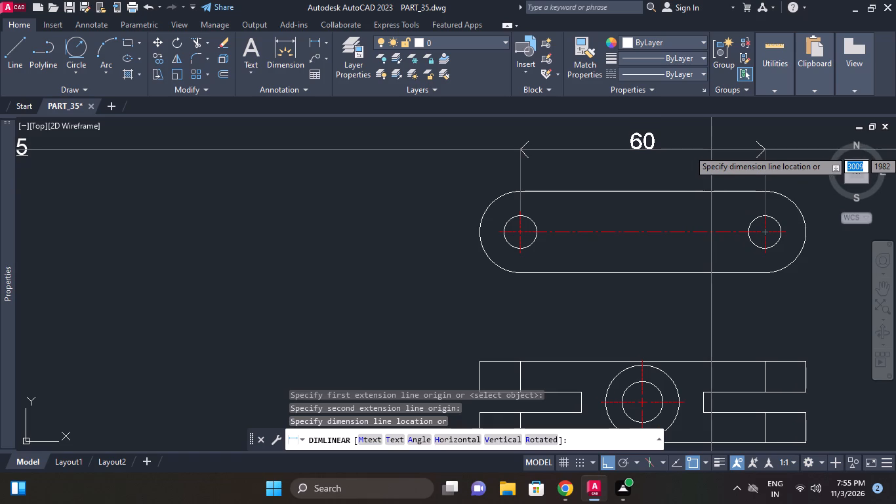
{"action": "left_click", "coordinate": [711, 150]}
Add a radius dimension to the link's left rounded end, placed outside its upper left.
{"action": "middle_click_drag", "start_coordinate": [695, 182], "coordinate": [659, 184]}
{"action": "key", "text": "d"}
{"action": "type", "text": "im"}
{"action": "type", "text": "r"}
{"action": "key", "text": "space"}
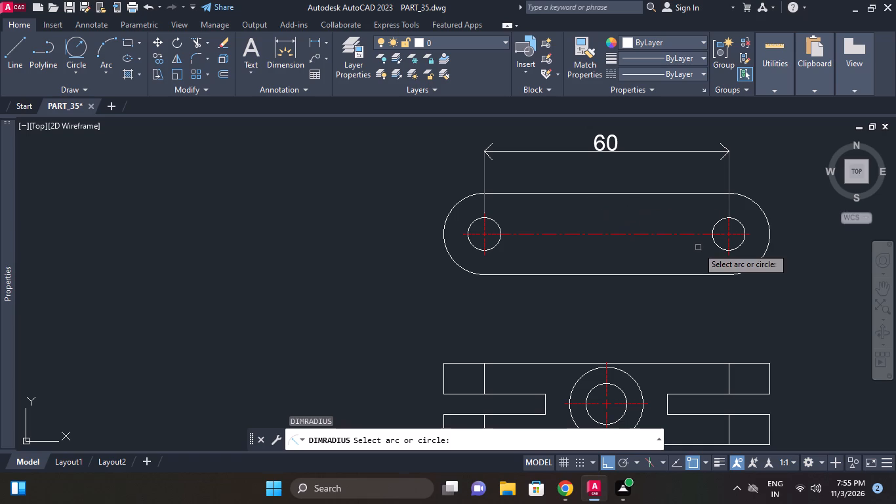
{"action": "left_click", "coordinate": [456, 206]}
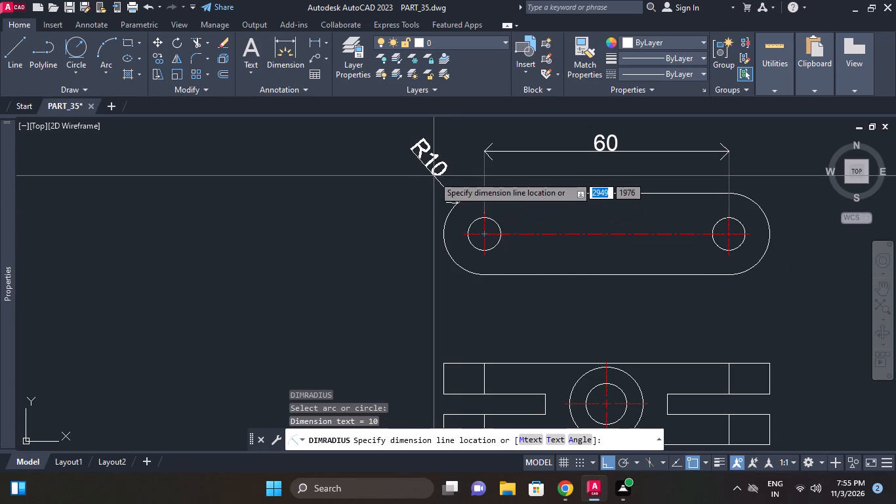
{"action": "left_click", "coordinate": [434, 176]}
Add a diameter dimension to the link's right hole, placed outside its upper right.
{"action": "key", "text": "d"}
{"action": "type", "text": "im"}
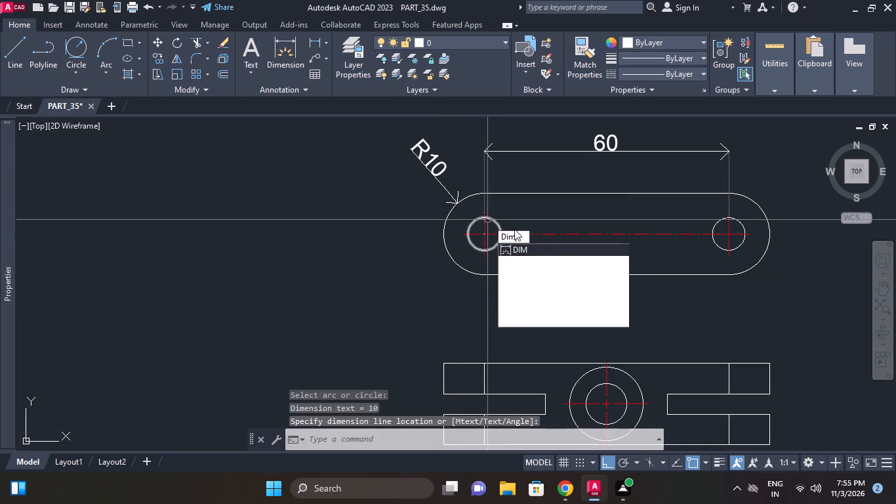
{"action": "key", "text": "d"}
{"action": "key", "text": "space"}
{"action": "left_click", "coordinate": [742, 223]}
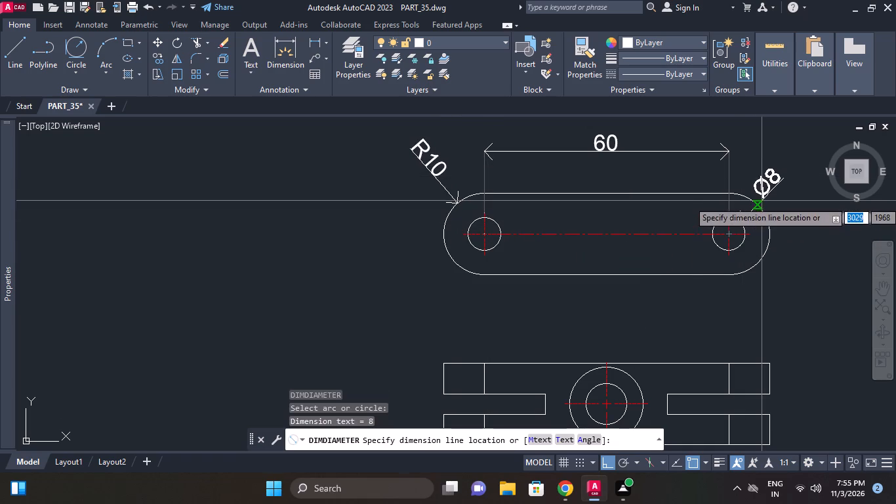
{"action": "left_click", "coordinate": [762, 200]}
{"action": "middle_click_drag", "start_coordinate": [800, 220], "coordinate": [693, 213]}
{"action": "scroll", "coordinate": [791, 220], "scroll_direction": "down", "scroll_amount": 1}
{"action": "key", "text": "Escape"}
Add diameter dimensions to the lower view's outer and inner central circles, placing both below the view.
{"action": "middle_click_drag", "start_coordinate": [730, 252], "coordinate": [718, 250]}
{"action": "middle_click_drag", "start_coordinate": [708, 256], "coordinate": [699, 188]}
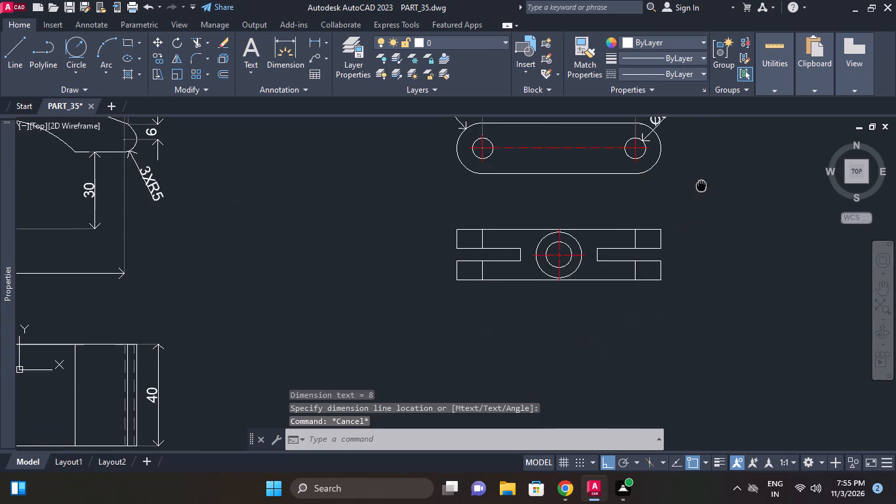
{"action": "middle_click_drag", "start_coordinate": [677, 243], "coordinate": [678, 229]}
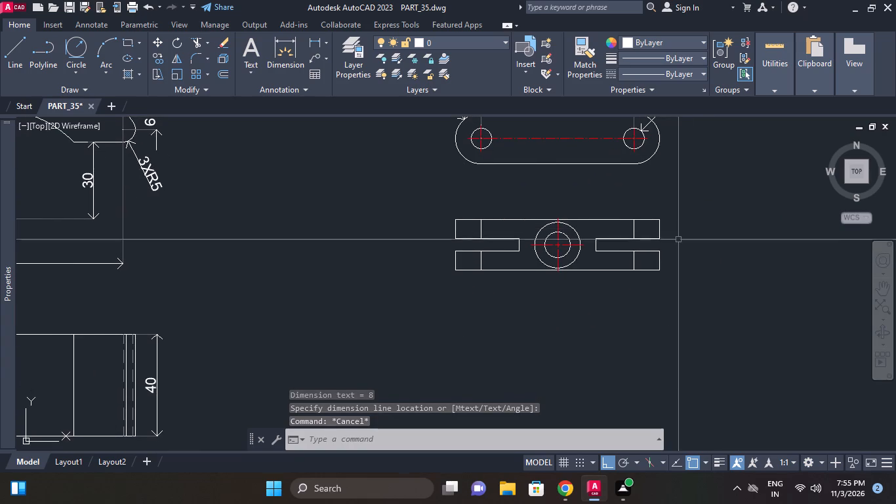
{"action": "middle_click_drag", "start_coordinate": [680, 250], "coordinate": [687, 216]}
{"action": "middle_click_drag", "start_coordinate": [685, 226], "coordinate": [677, 209]}
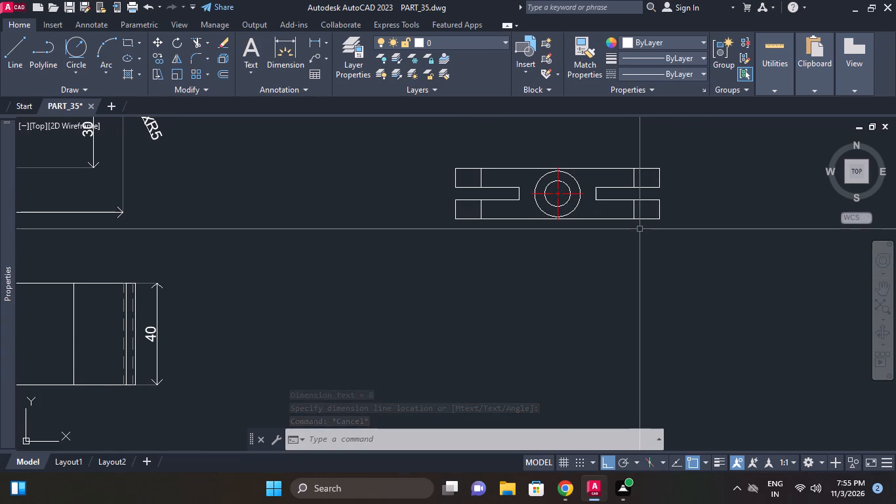
{"action": "key", "text": "d"}
{"action": "type", "text": "im"}
{"action": "key", "text": "d"}
{"action": "key", "text": "space"}
{"action": "scroll", "coordinate": [568, 217], "scroll_direction": "up", "scroll_amount": 1}
{"action": "left_click", "coordinate": [572, 210]}
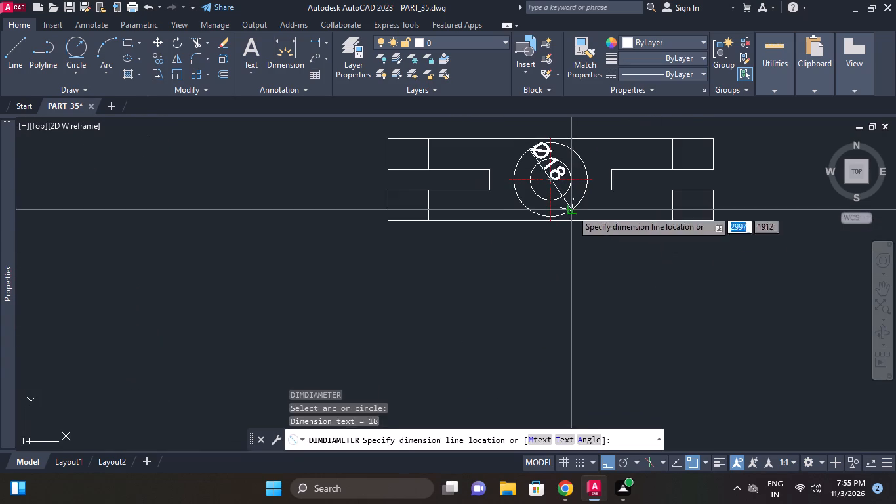
{"action": "left_click", "coordinate": [584, 257]}
{"action": "key", "text": "space"}
{"action": "left_click", "coordinate": [537, 194]}
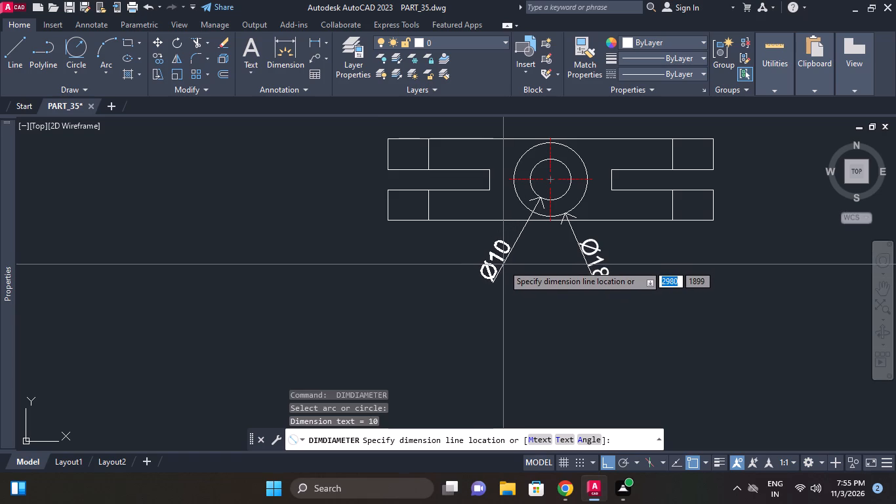
{"action": "left_click", "coordinate": [503, 264]}
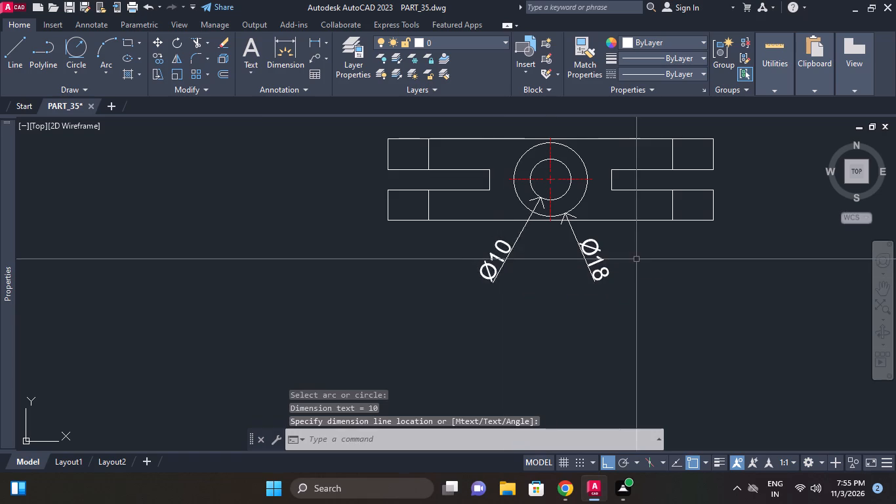
Add a horizontal dimension for the right slot's depth, placed below the lower view.
{"action": "middle_click_drag", "start_coordinate": [634, 259], "coordinate": [581, 264]}
{"action": "key", "text": "d"}
{"action": "type", "text": "li"}
{"action": "key", "text": "space"}
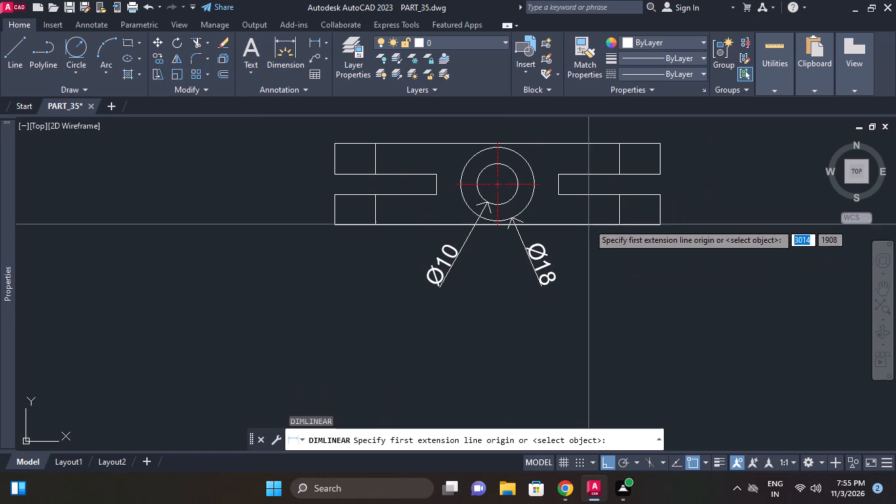
{"action": "left_click", "coordinate": [559, 194]}
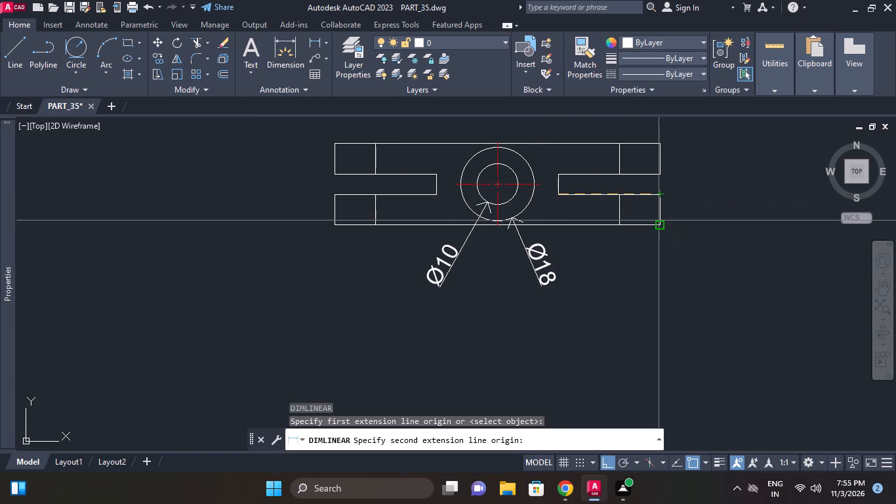
{"action": "left_click", "coordinate": [659, 220]}
{"action": "left_click", "coordinate": [655, 257]}
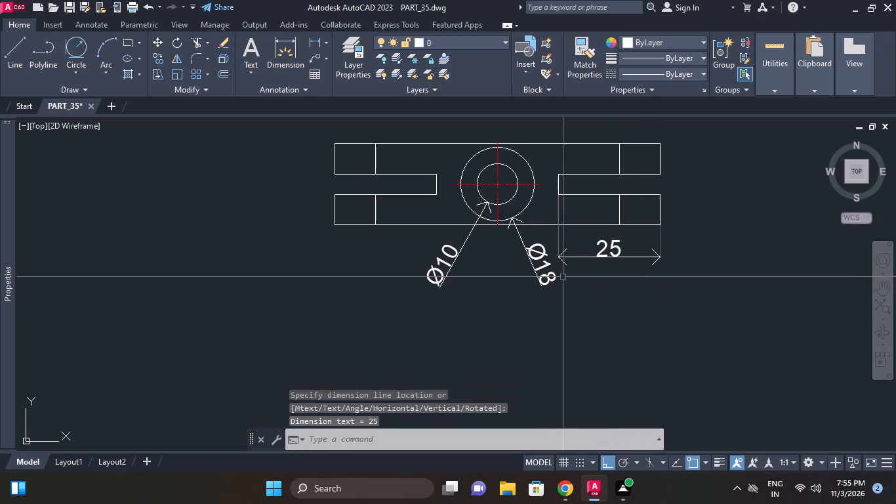
{"action": "key", "text": "Escape"}
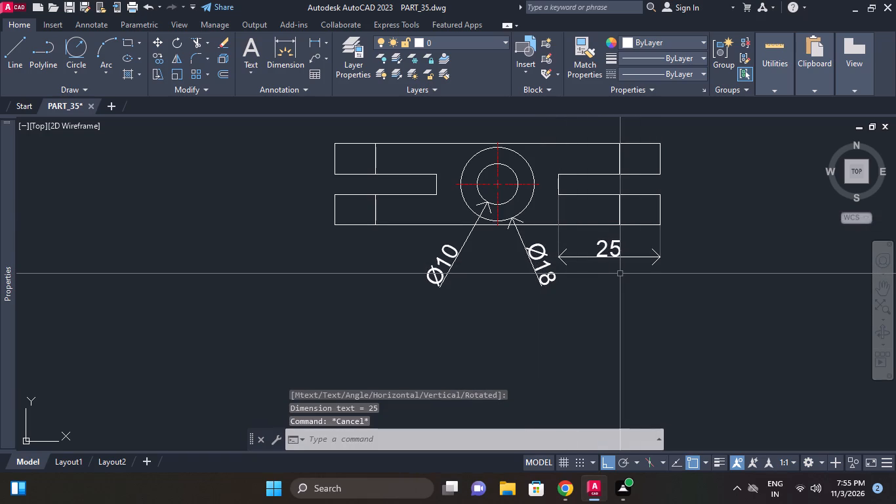
Add a vertical dimension for the right slot's opening width, placed just right of the lower view.
{"action": "key", "text": "d"}
{"action": "key", "text": "l"}
{"action": "key", "text": "i"}
{"action": "key", "text": "space"}
{"action": "left_click", "coordinate": [662, 194]}
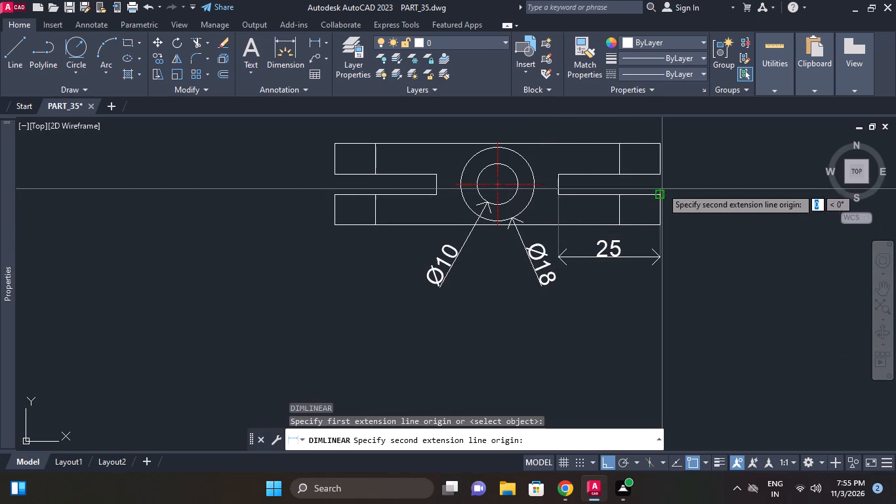
{"action": "left_click", "coordinate": [659, 173]}
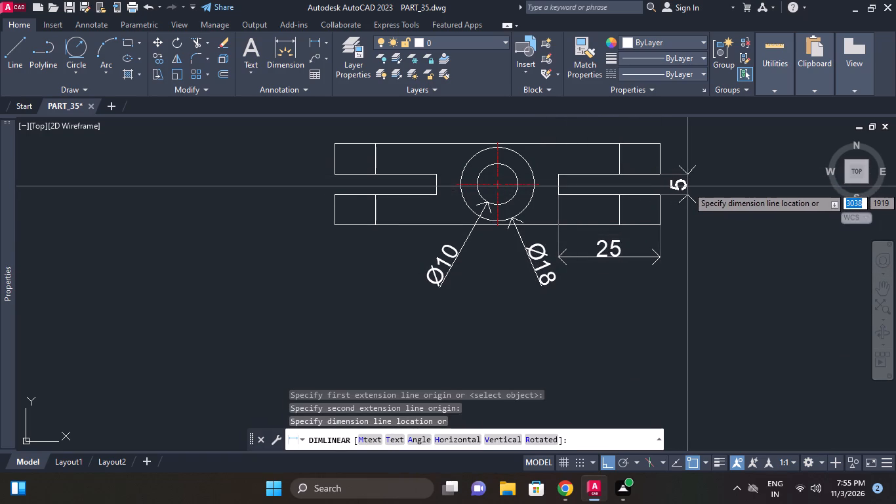
{"action": "left_click", "coordinate": [688, 186]}
Add a vertical dimension for the lower view's overall width, placed outside the slot-width dimension.
{"action": "key", "text": "space"}
{"action": "left_click", "coordinate": [666, 226]}
{"action": "left_click", "coordinate": [664, 142]}
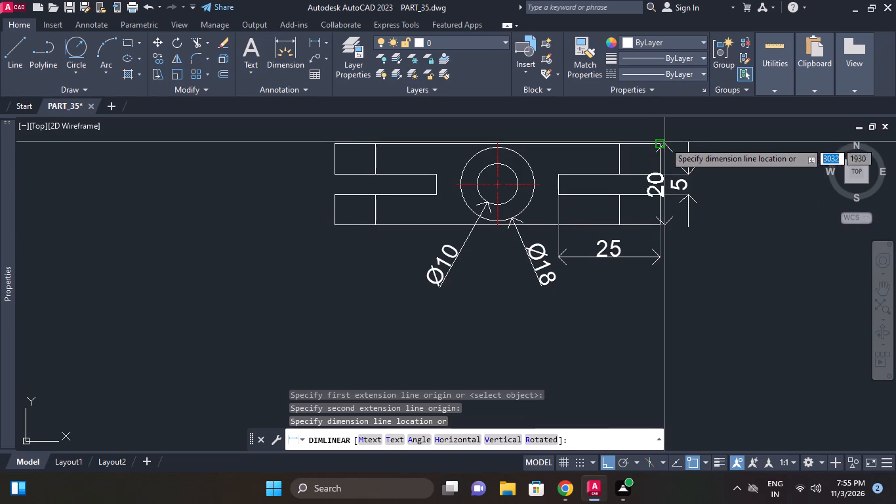
{"action": "left_click", "coordinate": [723, 184]}
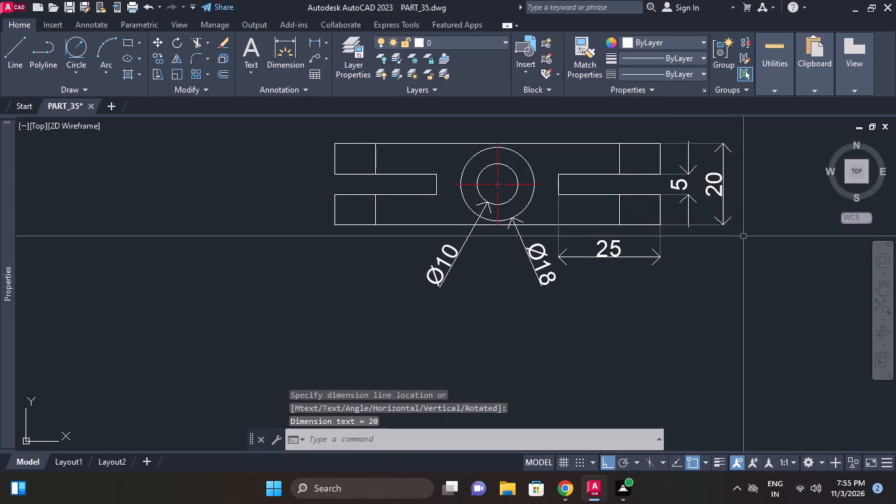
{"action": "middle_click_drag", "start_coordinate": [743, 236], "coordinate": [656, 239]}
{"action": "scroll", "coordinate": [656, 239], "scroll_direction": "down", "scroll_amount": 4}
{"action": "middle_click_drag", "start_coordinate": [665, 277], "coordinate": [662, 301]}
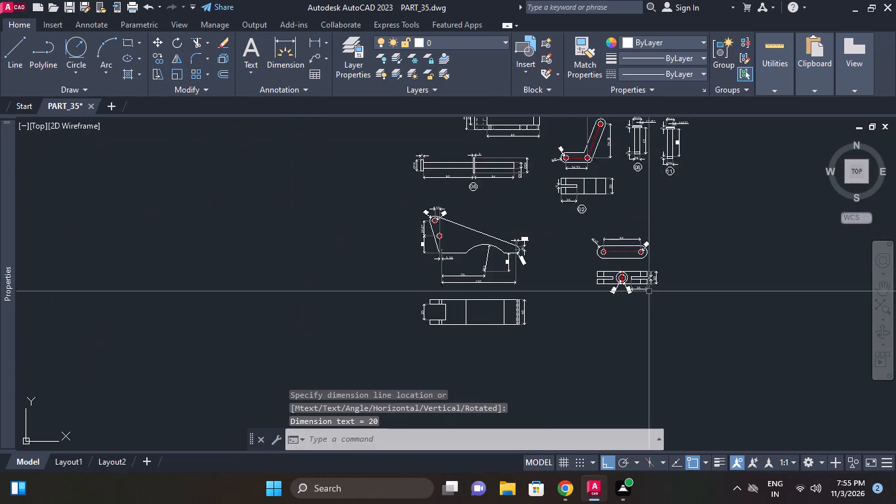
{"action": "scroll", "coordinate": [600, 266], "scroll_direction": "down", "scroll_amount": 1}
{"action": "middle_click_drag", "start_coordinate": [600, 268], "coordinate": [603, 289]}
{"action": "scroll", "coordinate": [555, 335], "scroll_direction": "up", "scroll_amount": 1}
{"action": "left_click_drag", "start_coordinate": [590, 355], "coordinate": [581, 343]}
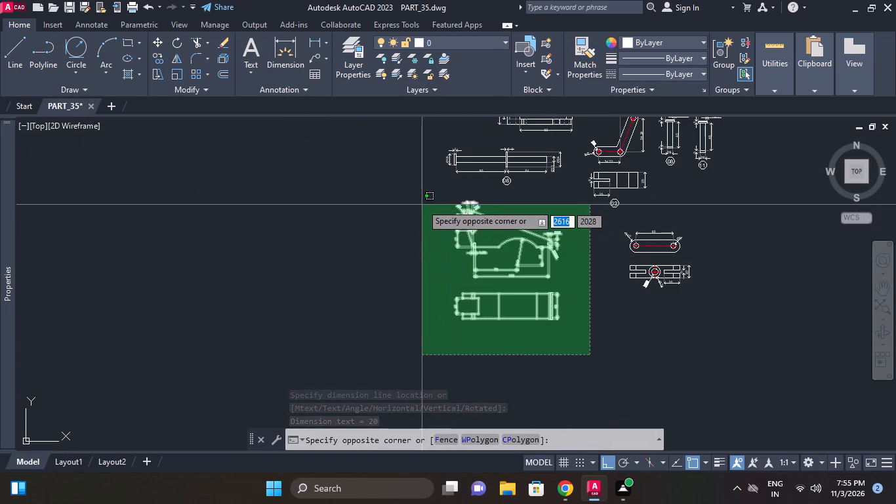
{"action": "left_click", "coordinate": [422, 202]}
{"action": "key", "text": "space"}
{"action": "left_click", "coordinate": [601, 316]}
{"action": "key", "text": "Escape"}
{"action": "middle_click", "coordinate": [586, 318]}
Move both views of the sloped part with the arched cutout, including their dimensions, straight up about 24 units.
{"action": "key", "text": "m"}
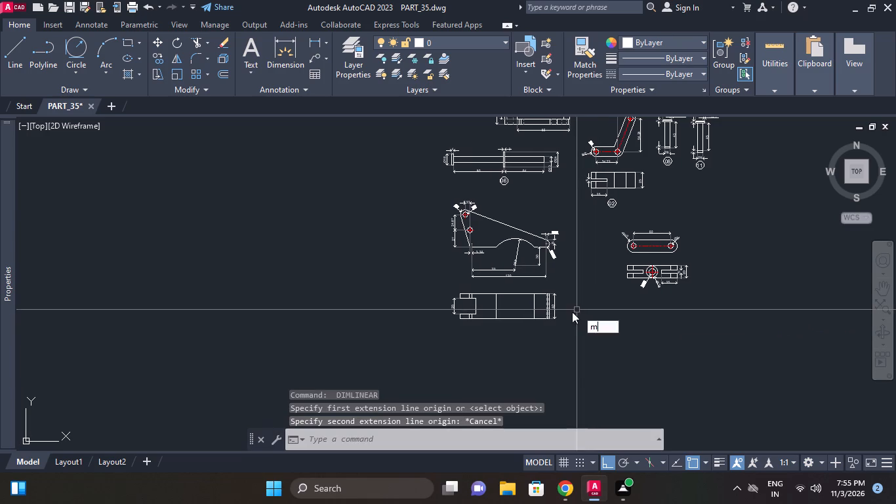
{"action": "key", "text": "space"}
{"action": "left_click_drag", "start_coordinate": [568, 345], "coordinate": [561, 344]}
{"action": "left_click", "coordinate": [390, 198]}
{"action": "key", "text": "space"}
{"action": "left_click", "coordinate": [629, 338]}
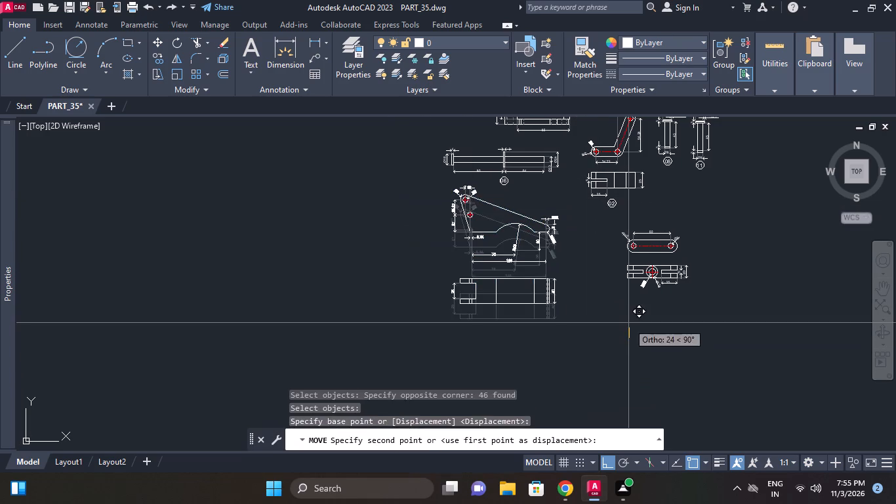
{"action": "left_click", "coordinate": [628, 323]}
Draw a rectangular border enclosing all the part views on the sheet.
{"action": "middle_click_drag", "start_coordinate": [620, 288], "coordinate": [596, 343]}
{"action": "scroll", "coordinate": [620, 288], "scroll_direction": "down", "scroll_amount": 1}
{"action": "middle_click", "coordinate": [668, 330]}
{"action": "key", "text": "Escape"}
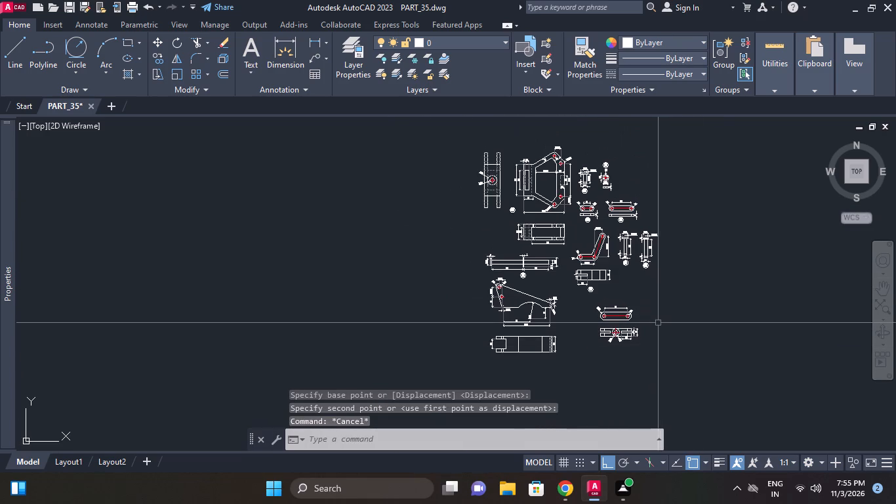
{"action": "key", "text": "r"}
{"action": "key", "text": "e"}
{"action": "key", "text": "c"}
{"action": "key", "text": "space"}
{"action": "left_click", "coordinate": [466, 138]}
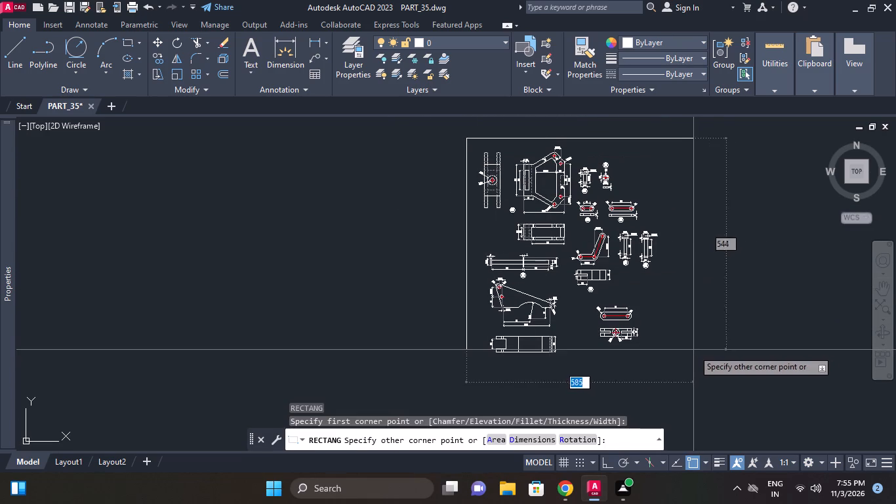
{"action": "left_click", "coordinate": [661, 357]}
{"action": "middle_click_drag", "start_coordinate": [703, 385], "coordinate": [703, 373]}
{"action": "key", "text": "Escape"}
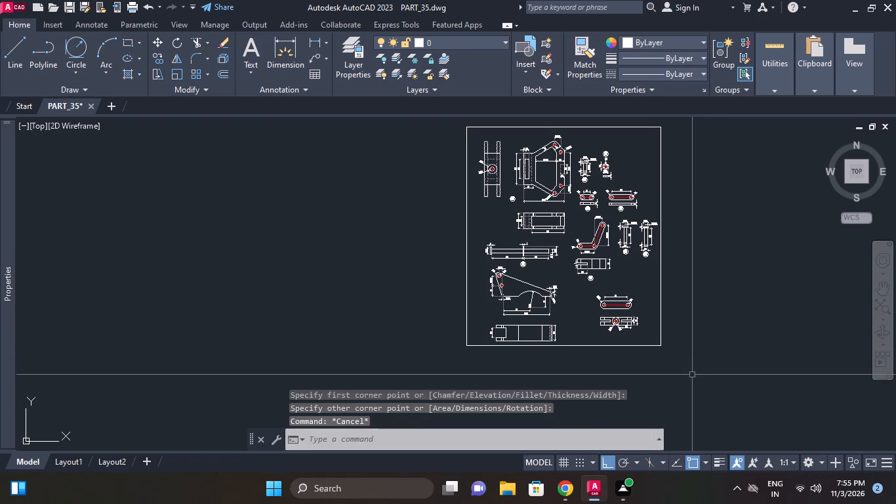
Stretch the border rectangle's bottom edge slightly downward to leave more space below the lowest views.
{"action": "scroll", "coordinate": [653, 369], "scroll_direction": "up", "scroll_amount": 1}
{"action": "left_click", "coordinate": [635, 363]}
{"action": "left_click", "coordinate": [598, 325]}
{"action": "left_click", "coordinate": [506, 333]}
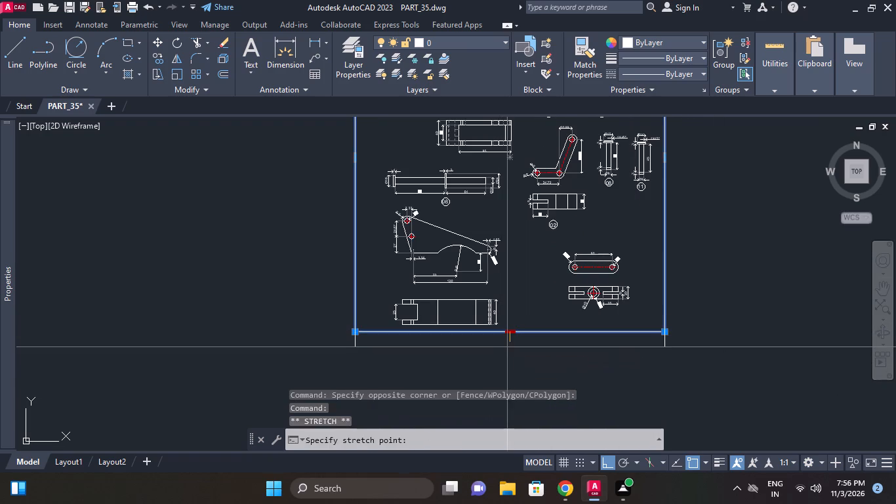
{"action": "left_click", "coordinate": [507, 347]}
{"action": "key", "text": "Escape"}
Move the border and all part views by the border's lower-left corner to near the coordinate origin, with ortho off.
{"action": "scroll", "coordinate": [578, 334], "scroll_direction": "down", "scroll_amount": 3}
{"action": "middle_click_drag", "start_coordinate": [579, 335], "coordinate": [581, 344]}
{"action": "key", "text": "Escape"}
{"action": "middle_click", "coordinate": [590, 361]}
{"action": "scroll", "coordinate": [590, 361], "scroll_direction": "up", "scroll_amount": 1}
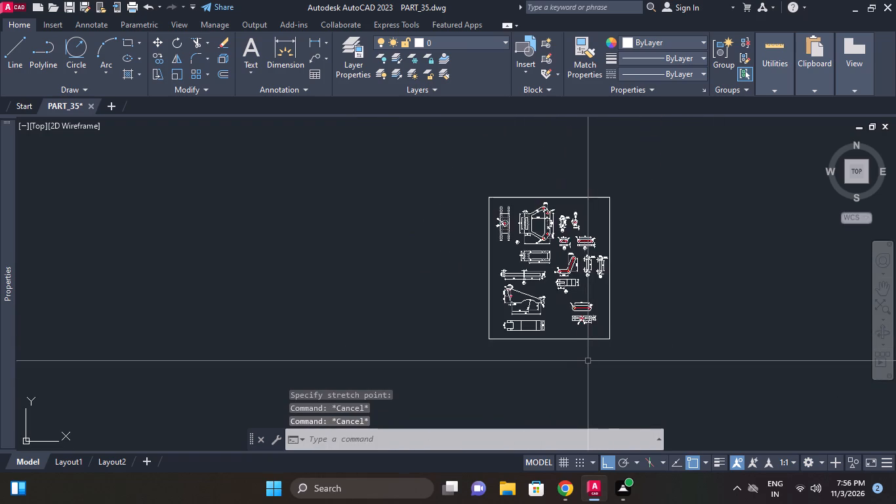
{"action": "scroll", "coordinate": [592, 371], "scroll_direction": "down", "scroll_amount": 2}
{"action": "middle_click_drag", "start_coordinate": [636, 362], "coordinate": [637, 297]}
{"action": "left_click_drag", "start_coordinate": [651, 345], "coordinate": [647, 331]}
{"action": "left_click", "coordinate": [514, 198]}
{"action": "middle_click_drag", "start_coordinate": [637, 274], "coordinate": [678, 216]}
{"action": "scroll", "coordinate": [653, 246], "scroll_direction": "down", "scroll_amount": 2}
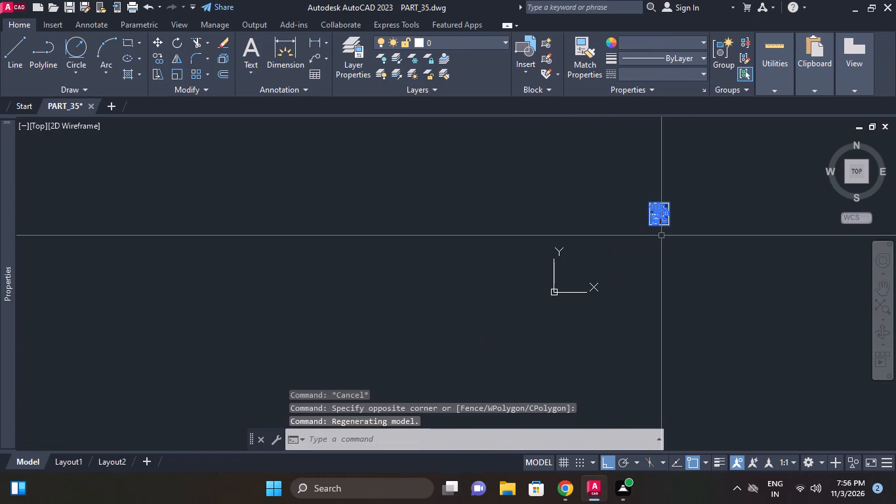
{"action": "key", "text": "m"}
{"action": "key", "text": "space"}
{"action": "scroll", "coordinate": [636, 247], "scroll_direction": "up", "scroll_amount": 2}
{"action": "left_click", "coordinate": [665, 191]}
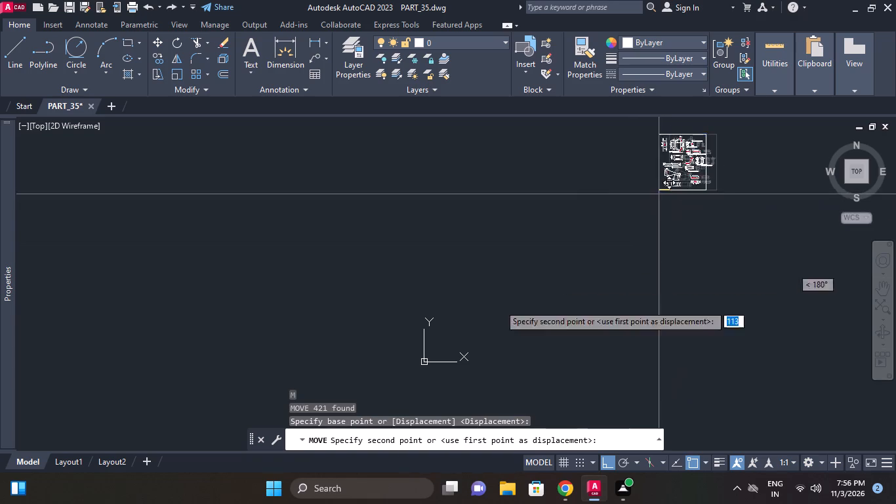
{"action": "key", "text": "F8"}
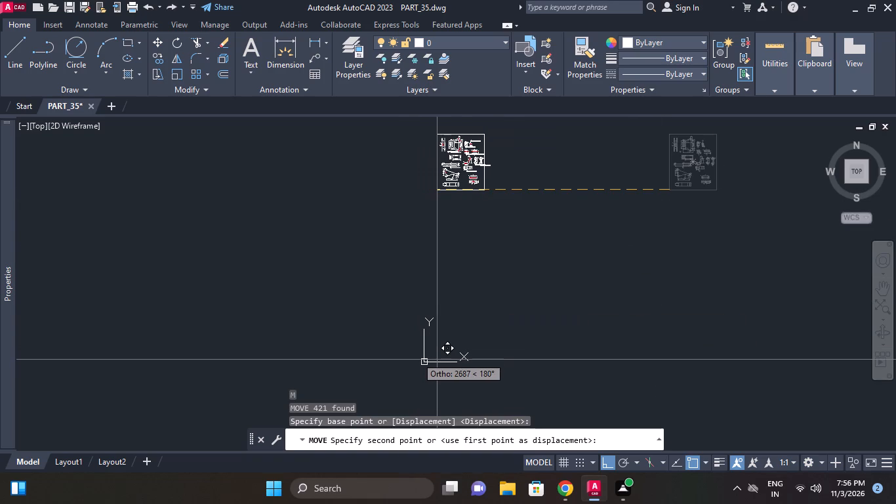
{"action": "left_click", "coordinate": [428, 358]}
Save the PART_35 drawing with the whole bordered sheet in view.
{"action": "scroll", "coordinate": [436, 348], "scroll_direction": "up", "scroll_amount": 2}
{"action": "middle_click_drag", "start_coordinate": [436, 348], "coordinate": [480, 336]}
{"action": "scroll", "coordinate": [480, 335], "scroll_direction": "up", "scroll_amount": 1}
{"action": "key", "text": "z"}
{"action": "key", "text": "space"}
{"action": "type", "text": "a"}
{"action": "key", "text": "space"}
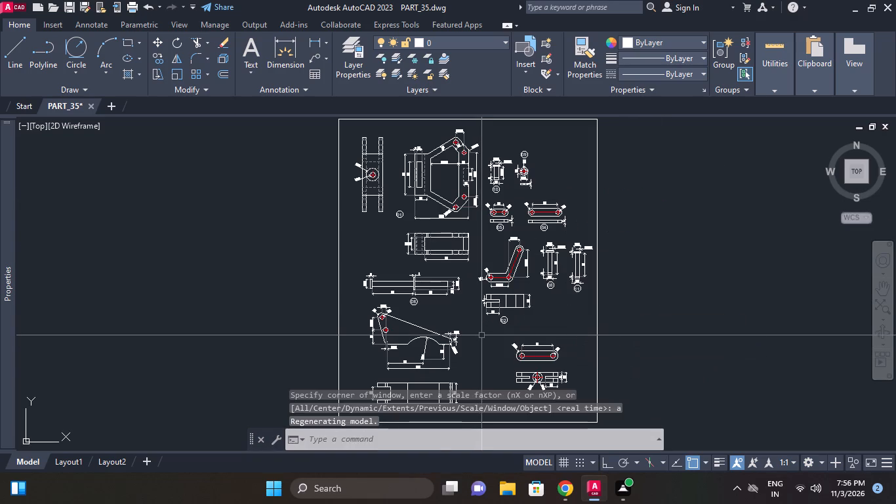
{"action": "key", "text": "ctrl+s"}
{"action": "key", "text": "ctrl+s"}
{"action": "key", "text": "ctrl+s"}
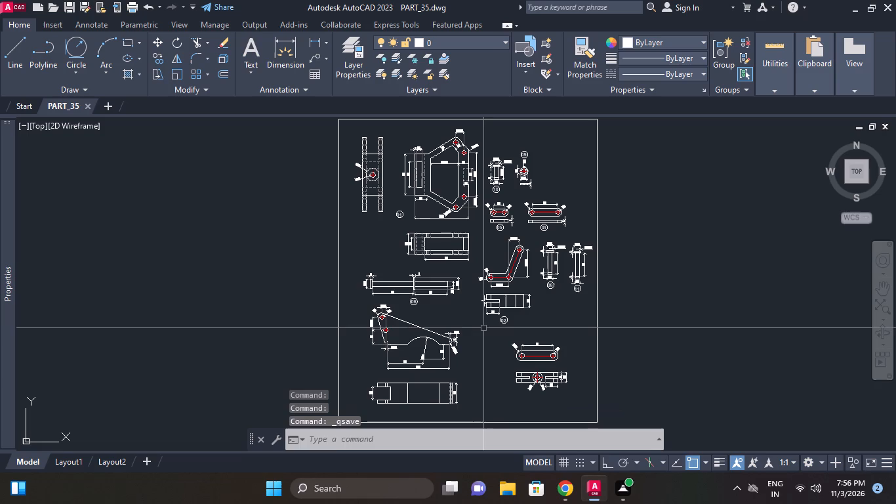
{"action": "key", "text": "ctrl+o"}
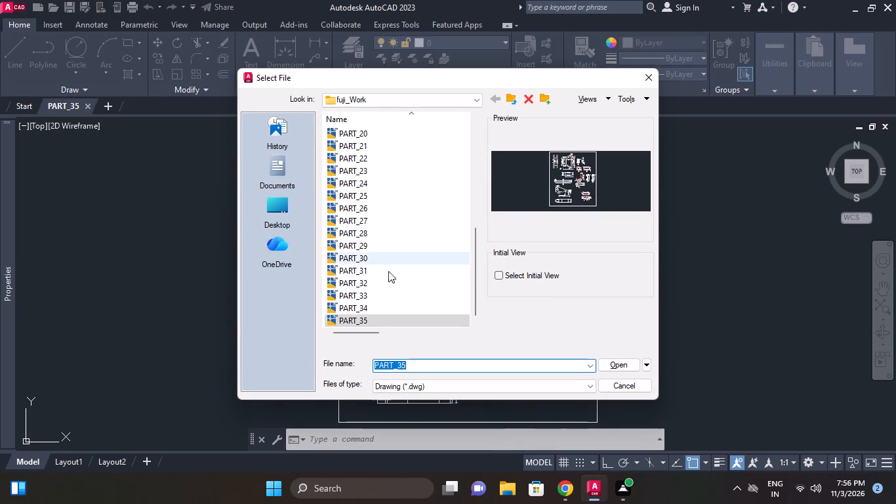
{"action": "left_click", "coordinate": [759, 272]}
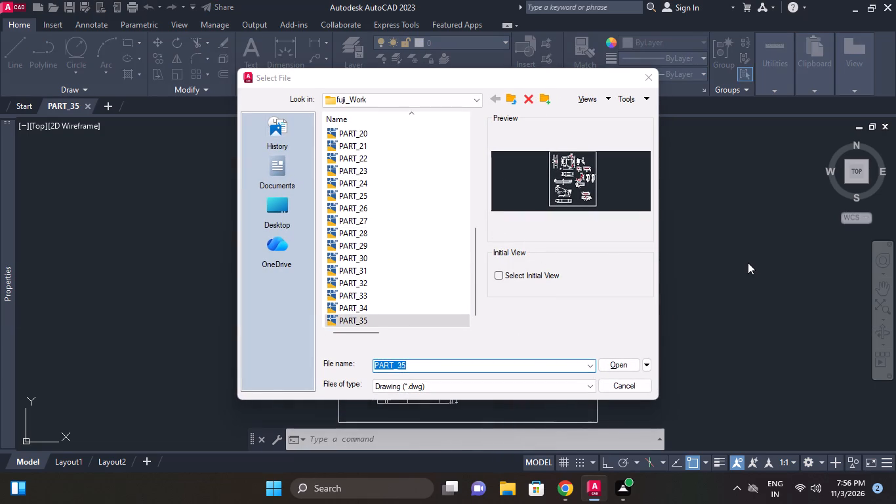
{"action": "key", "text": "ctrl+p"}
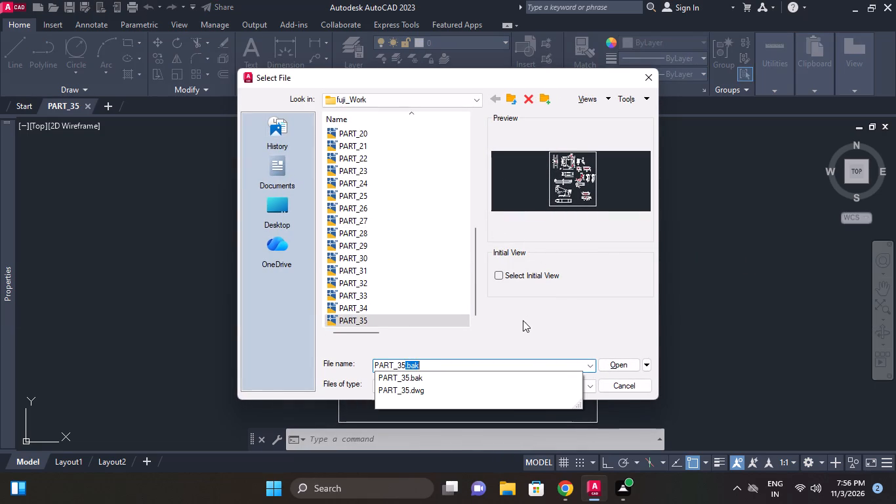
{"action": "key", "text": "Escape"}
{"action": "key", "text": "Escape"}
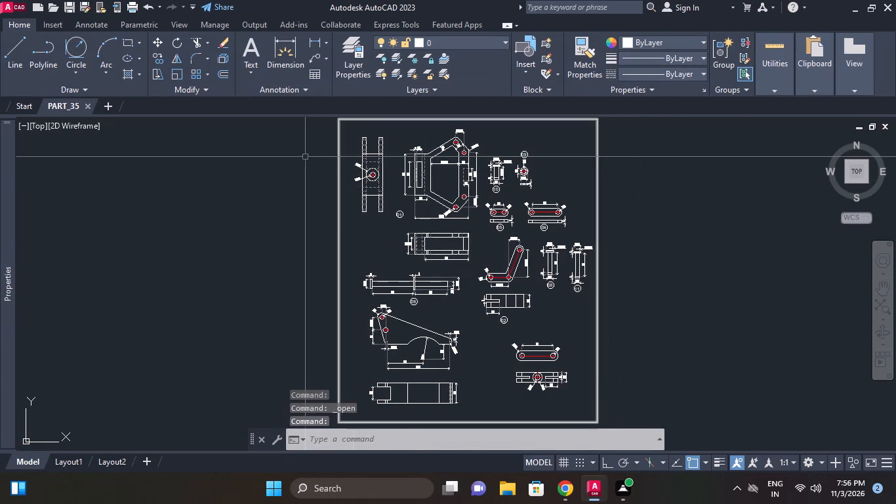
Set up a centred plot with DWG To PDF.pc3, using a window picked around the sheet border as the plot area.
{"action": "key", "text": "ctrl+p"}
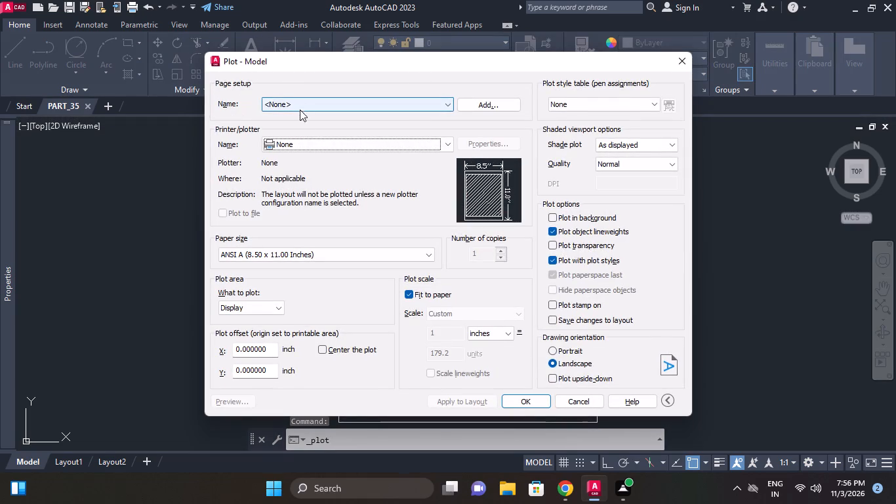
{"action": "left_click", "coordinate": [300, 148]}
{"action": "left_click", "coordinate": [312, 297]}
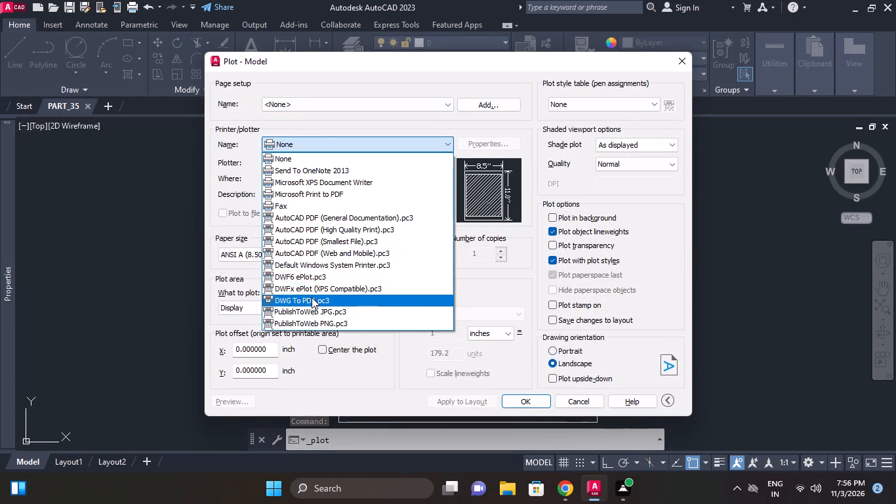
{"action": "left_click", "coordinate": [325, 343]}
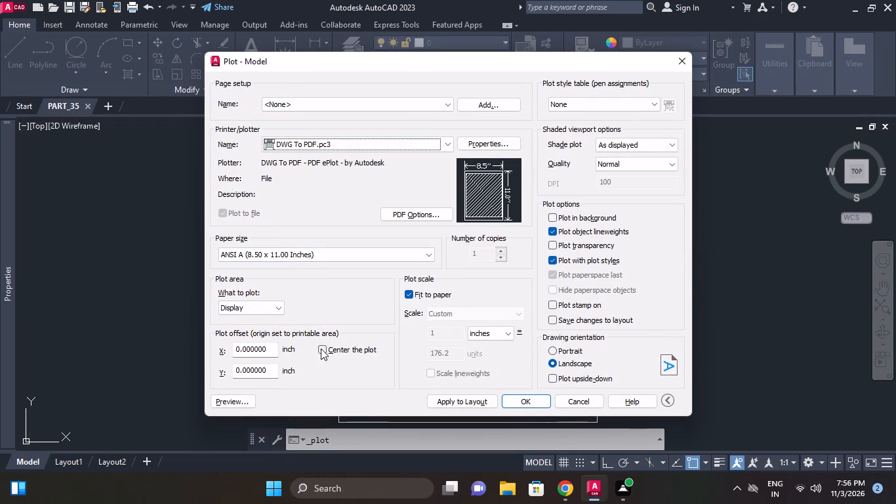
{"action": "left_click", "coordinate": [329, 351]}
{"action": "left_click", "coordinate": [259, 312]}
{"action": "left_click", "coordinate": [253, 344]}
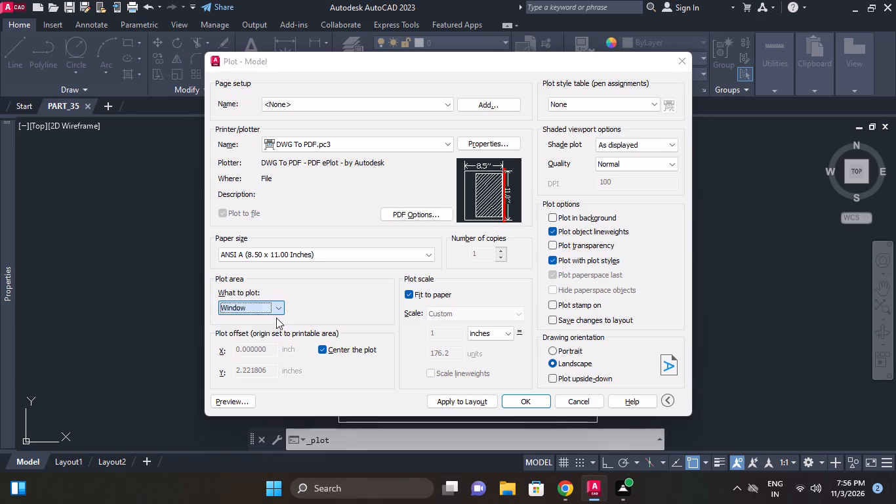
{"action": "left_click", "coordinate": [337, 122]}
{"action": "middle_click_drag", "start_coordinate": [405, 198], "coordinate": [393, 136]}
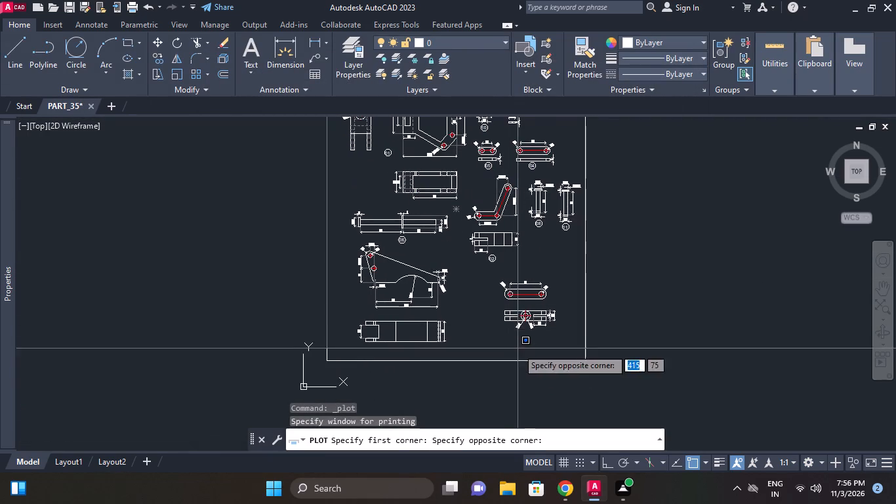
{"action": "left_click", "coordinate": [587, 362]}
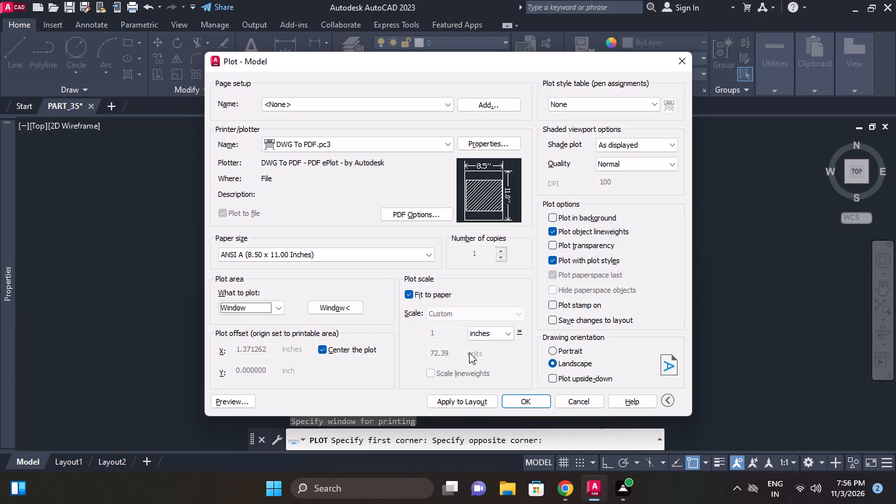
Plot to PART_35-Model.pdf in the Desktop's fuji_Work folder, then check the PDF in Microsoft Edge and close it.
{"action": "left_click", "coordinate": [526, 401]}
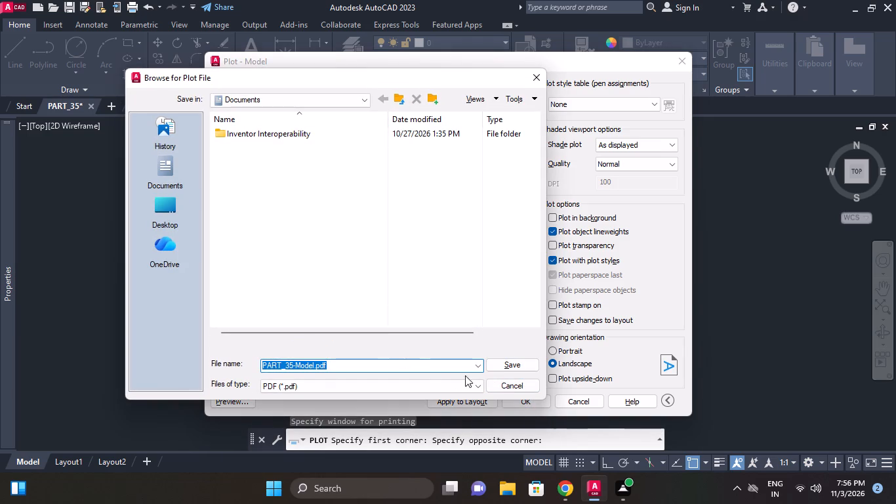
{"action": "left_click", "coordinate": [241, 104]}
{"action": "left_click", "coordinate": [238, 116]}
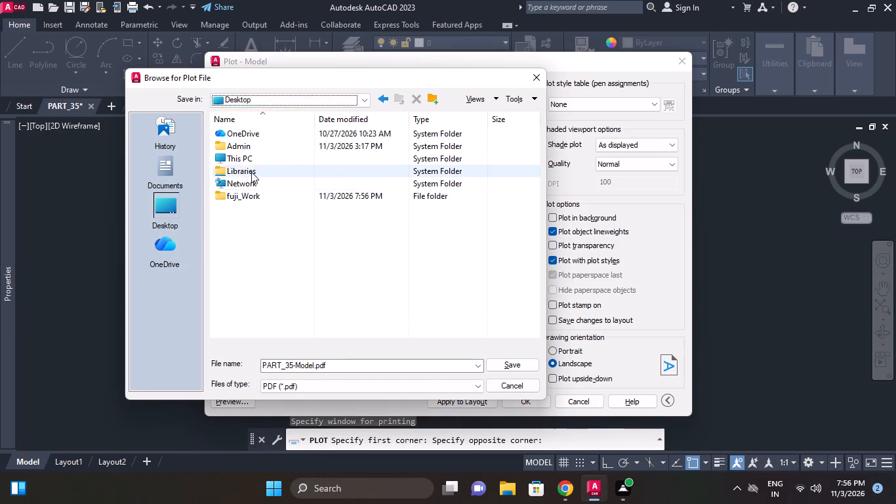
{"action": "double_click", "coordinate": [245, 193]}
{"action": "left_click", "coordinate": [508, 361]}
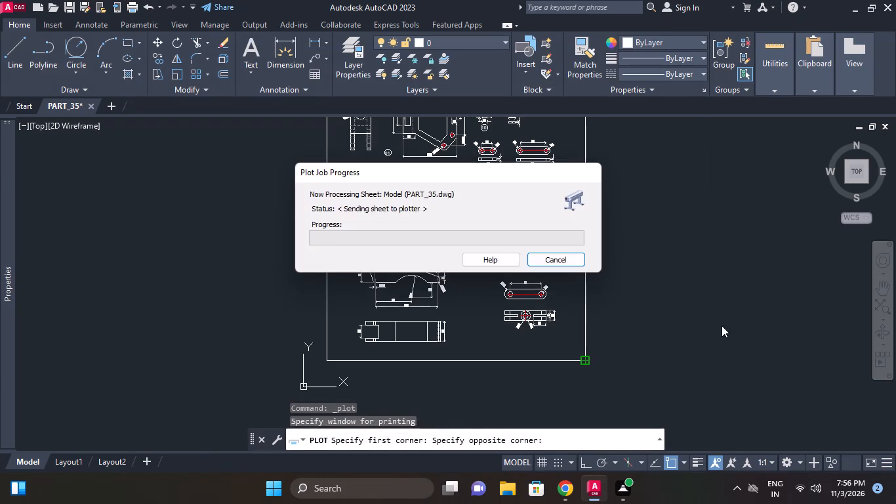
{"action": "scroll", "coordinate": [539, 268], "scroll_direction": "down", "scroll_amount": 3}
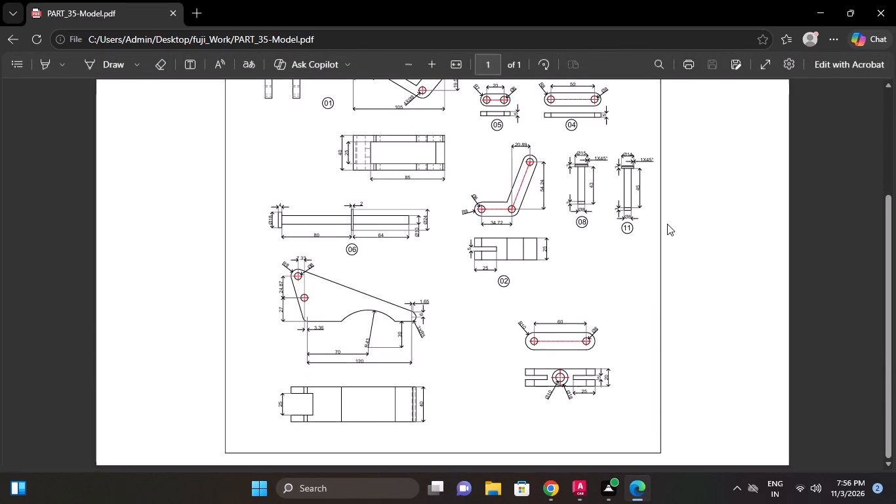
{"action": "left_click", "coordinate": [884, 17]}
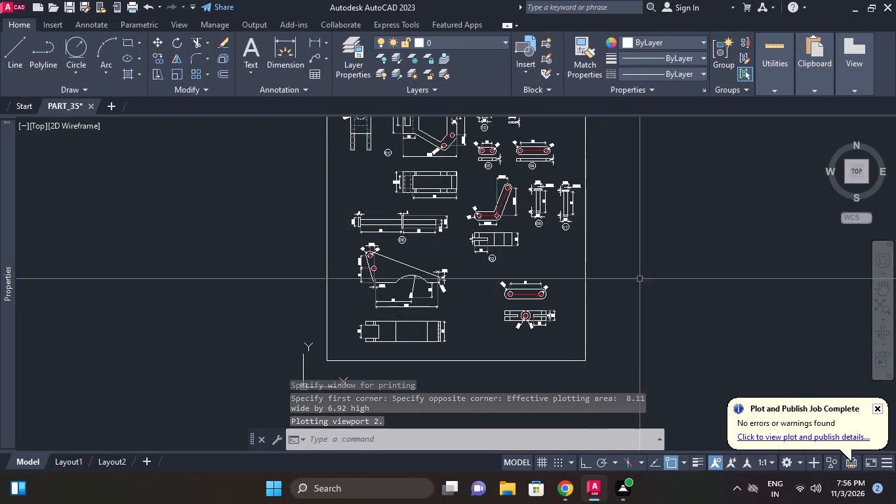